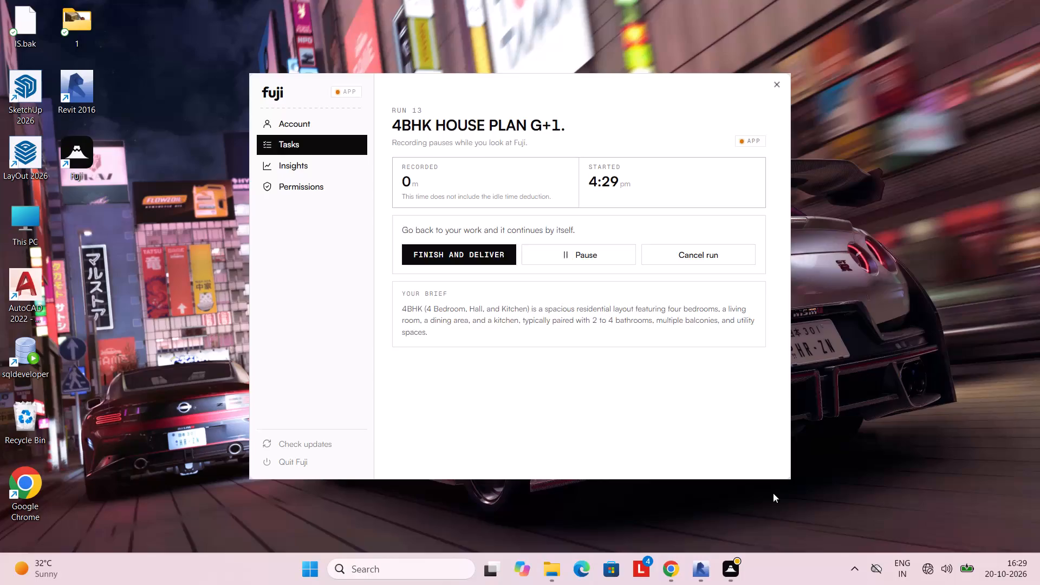
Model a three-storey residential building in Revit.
Switch to Revit and close the FUJI CAD PDF folder window.
{"action": "left_click", "coordinate": [698, 566]}
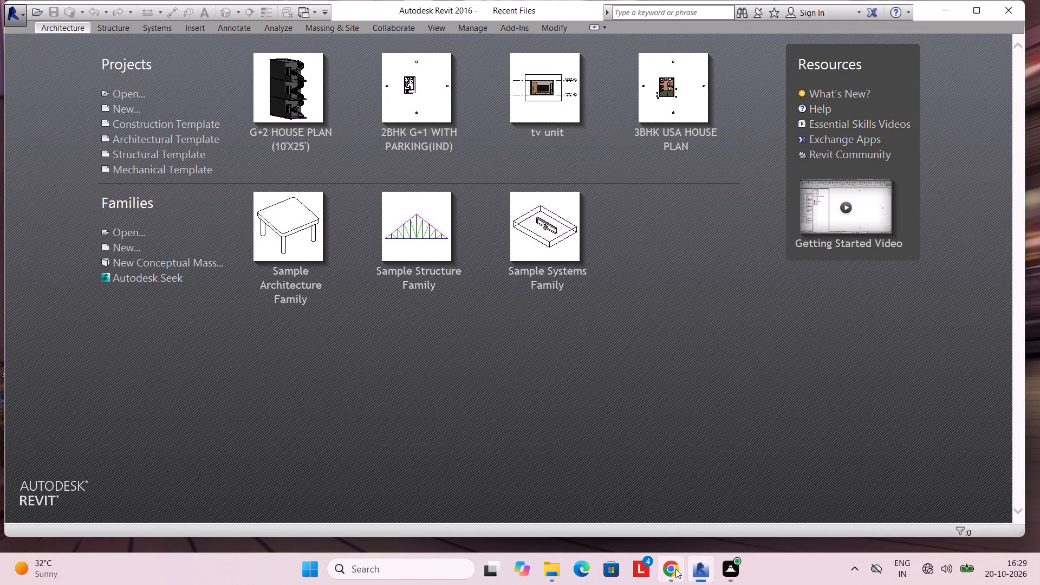
{"action": "left_click", "coordinate": [706, 451]}
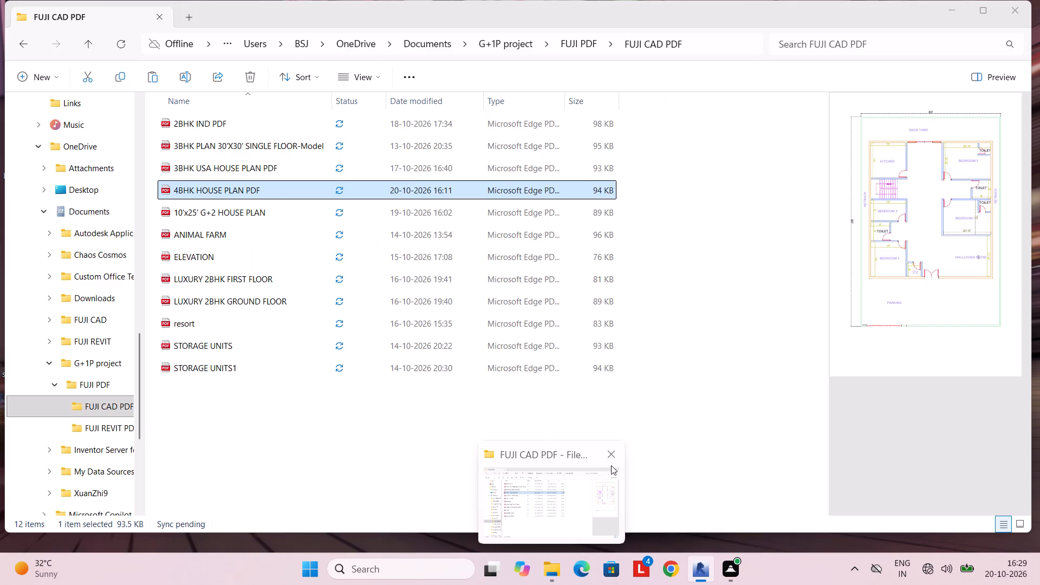
{"action": "left_click", "coordinate": [614, 461]}
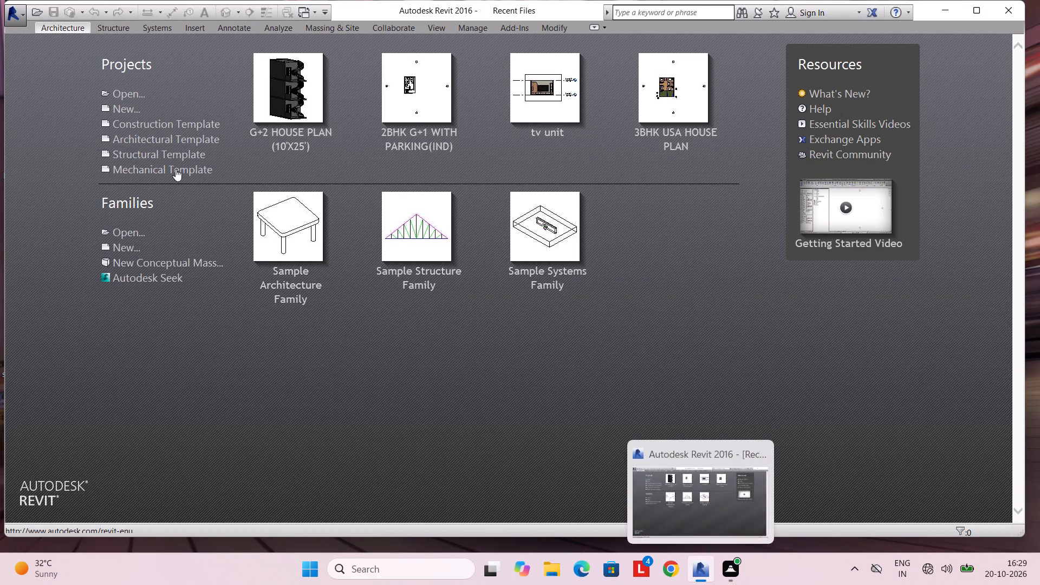
Create a new project from the default template in the US Imperial folder.
{"action": "left_click", "coordinate": [116, 110]}
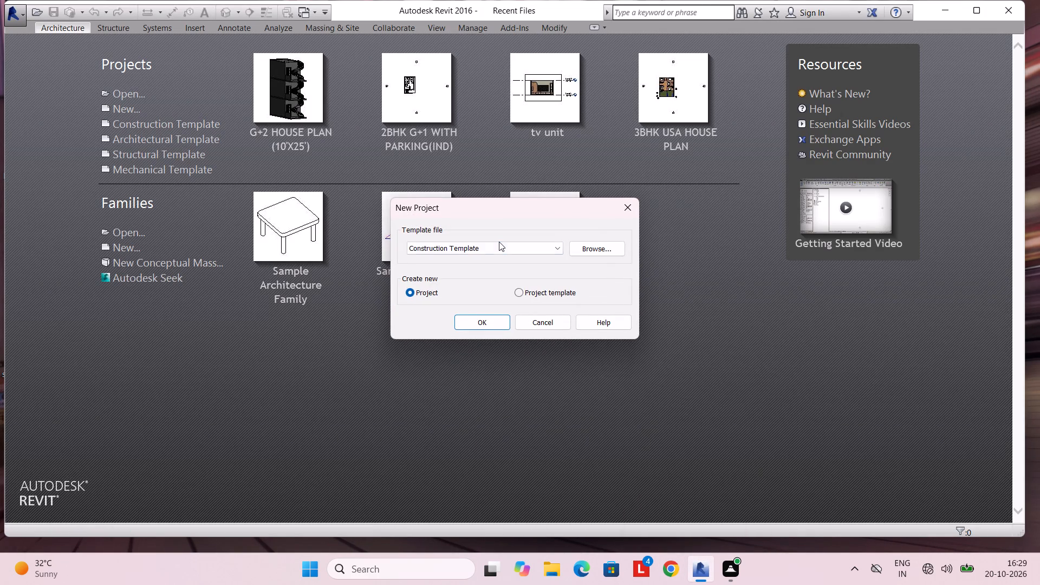
{"action": "left_click", "coordinate": [499, 242]}
{"action": "left_click", "coordinate": [478, 279]}
{"action": "left_click", "coordinate": [591, 256]}
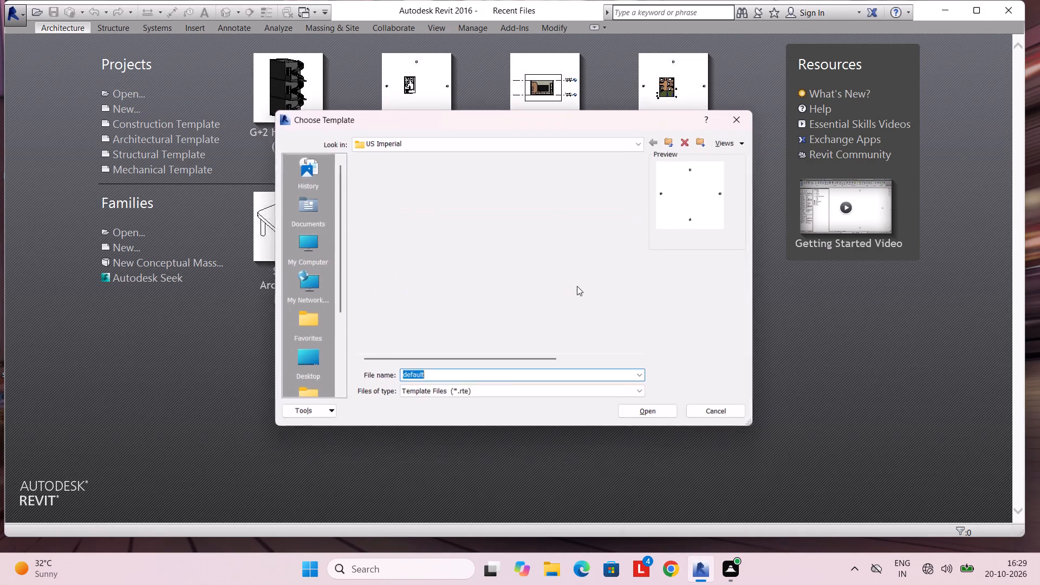
{"action": "left_click", "coordinate": [417, 195]}
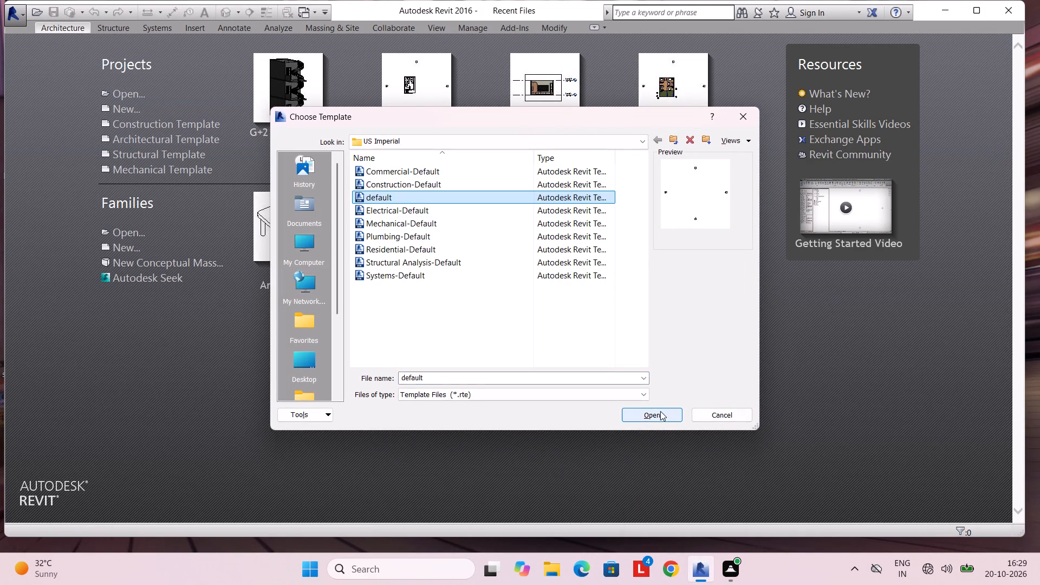
{"action": "left_click", "coordinate": [660, 411]}
{"action": "left_click", "coordinate": [475, 319]}
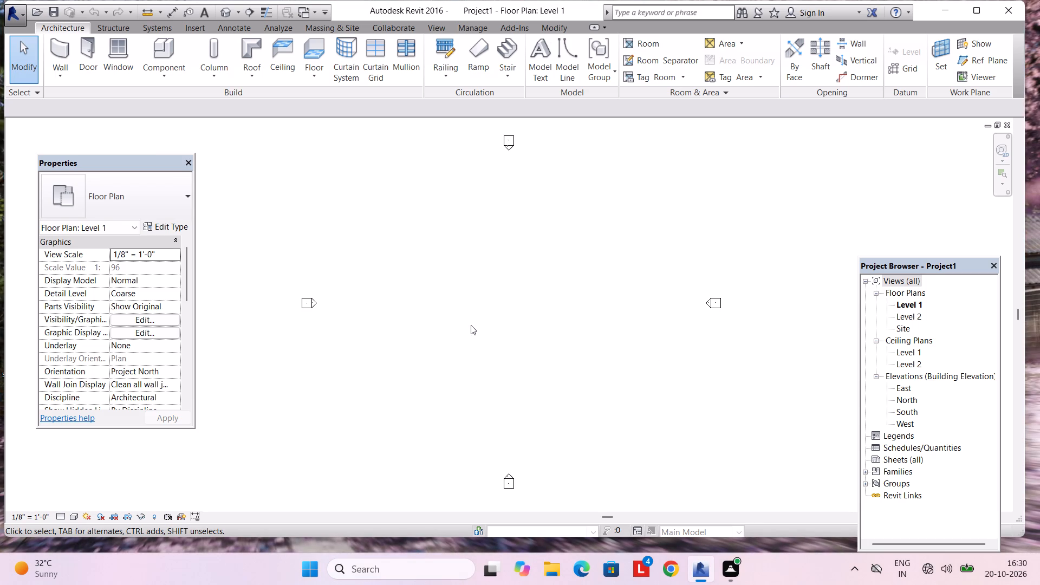
Duplicate the Generic - 8" basic wall type as 6" and set its structure layer thickness to 6".
{"action": "left_click", "coordinate": [71, 63]}
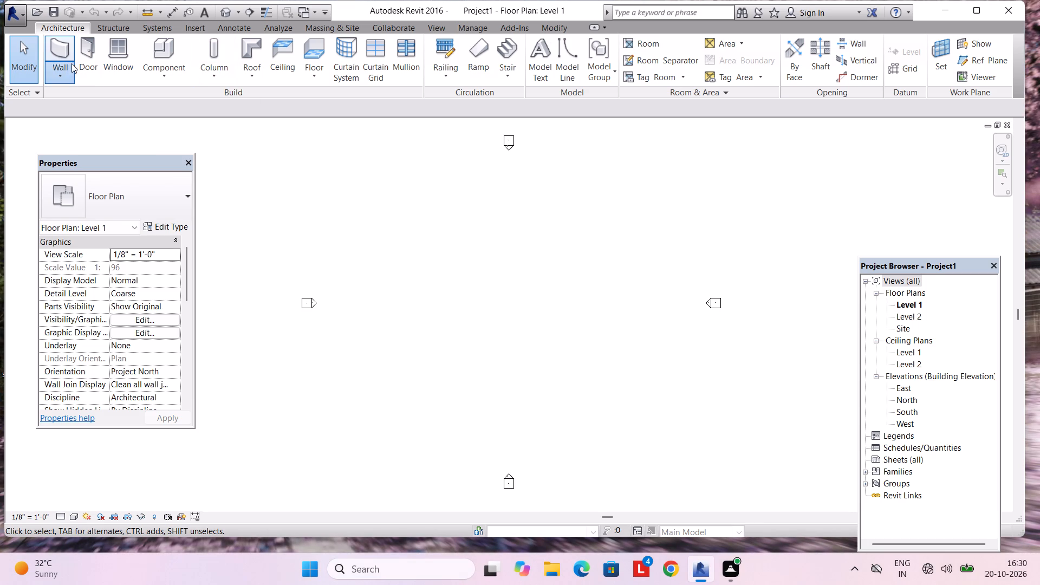
{"action": "left_click", "coordinate": [203, 140]}
{"action": "left_click", "coordinate": [68, 54]}
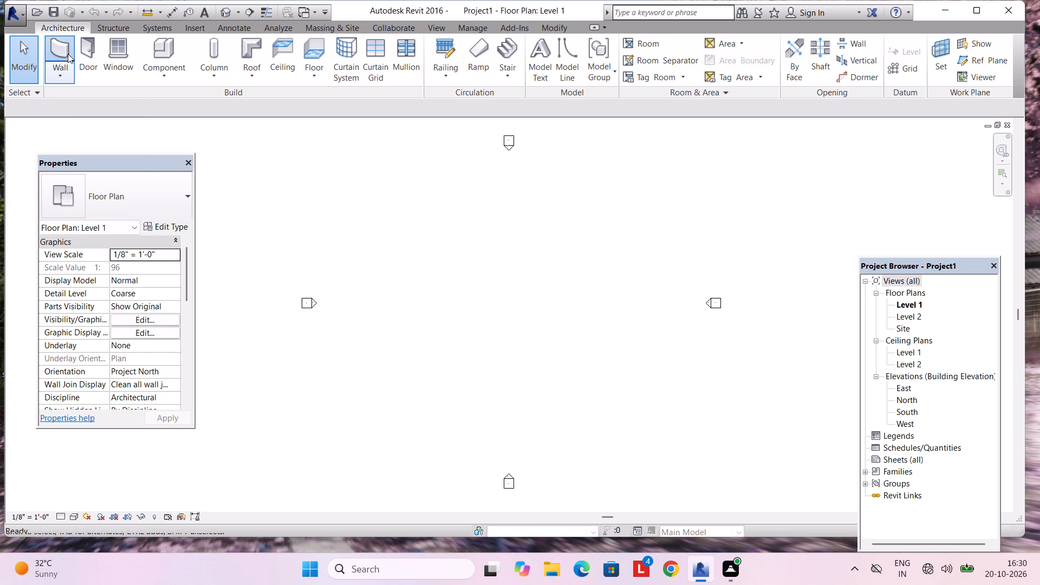
{"action": "left_click", "coordinate": [171, 226]}
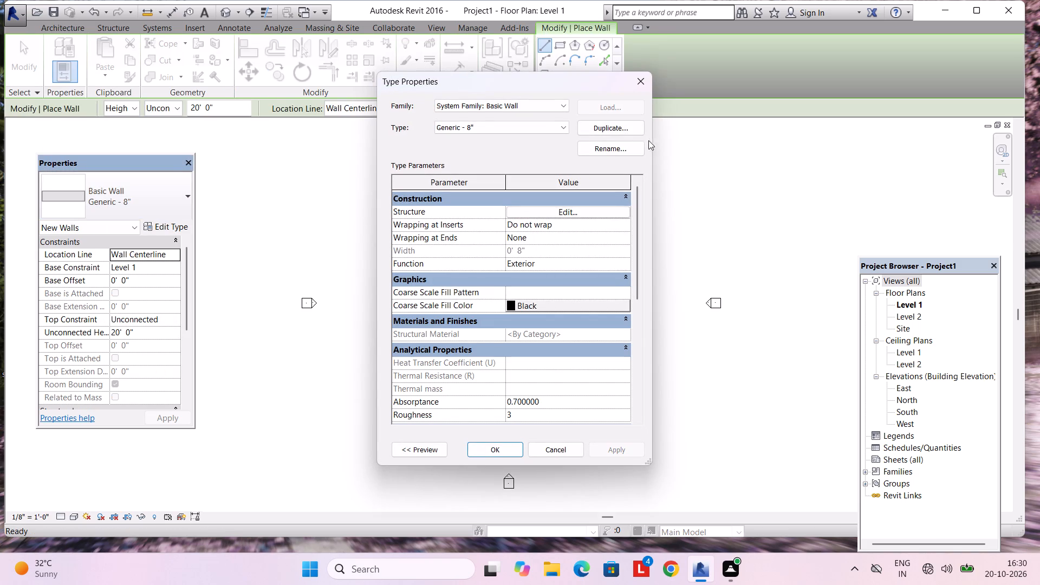
{"action": "left_click", "coordinate": [636, 133]}
{"action": "type", "text": "6\""}
{"action": "key", "text": "Return"}
{"action": "left_click", "coordinate": [583, 213]}
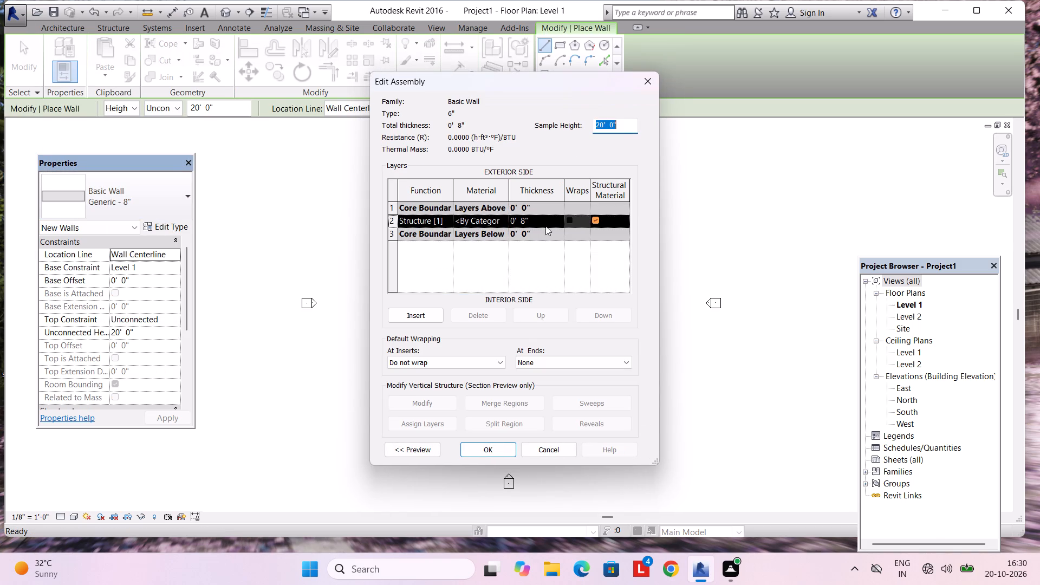
{"action": "left_click", "coordinate": [545, 226]}
{"action": "type", "text": "6\""}
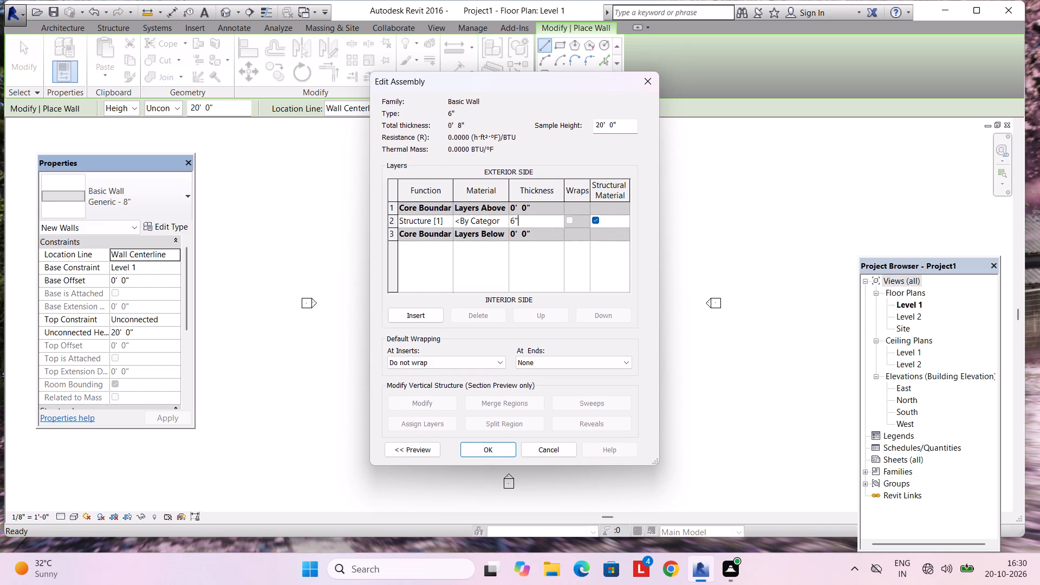
{"action": "key", "text": "Return"}
{"action": "key", "text": "Return"}
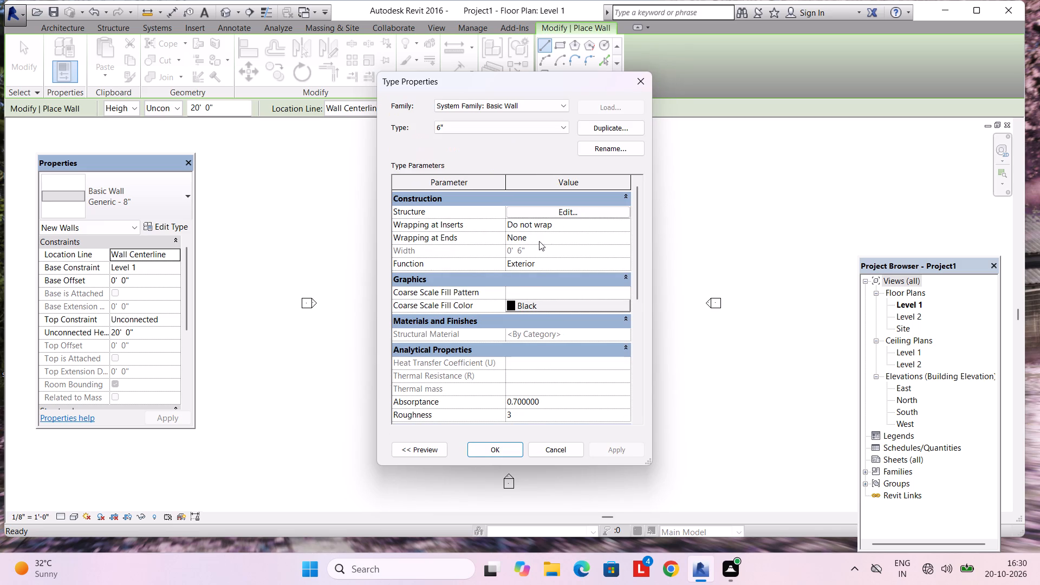
{"action": "left_click", "coordinate": [490, 456]}
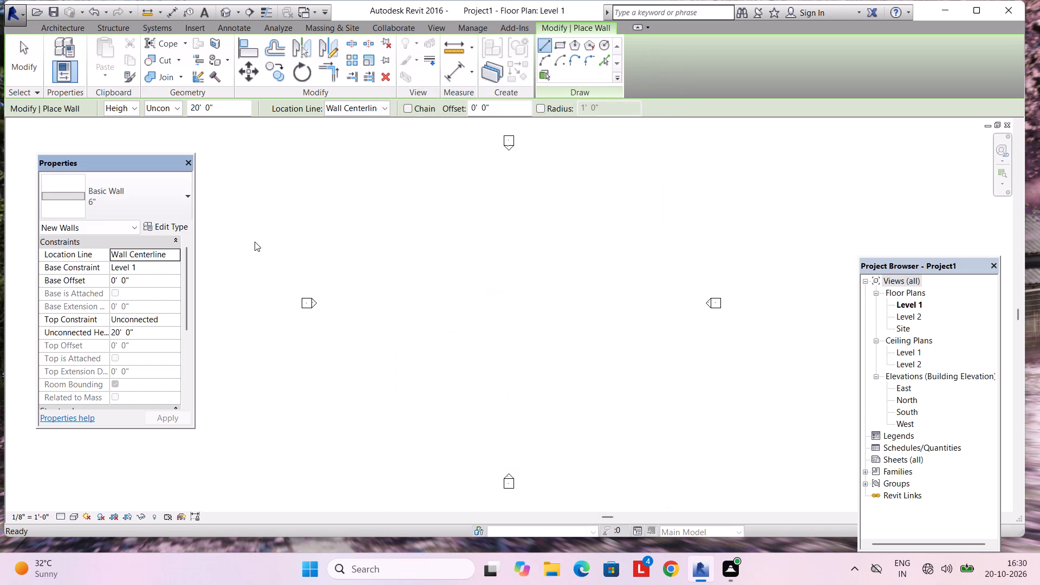
Duplicate the 6" wall type as 9" and set its structure layer thickness to 9".
{"action": "left_click", "coordinate": [159, 224]}
{"action": "left_click", "coordinate": [619, 127]}
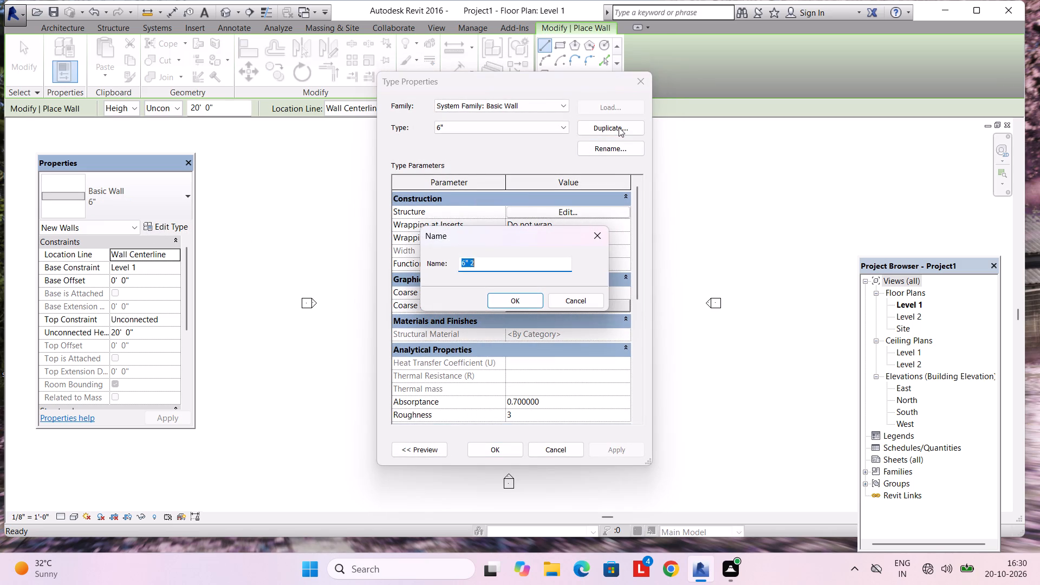
{"action": "type", "text": "9\""}
{"action": "key", "text": "Return"}
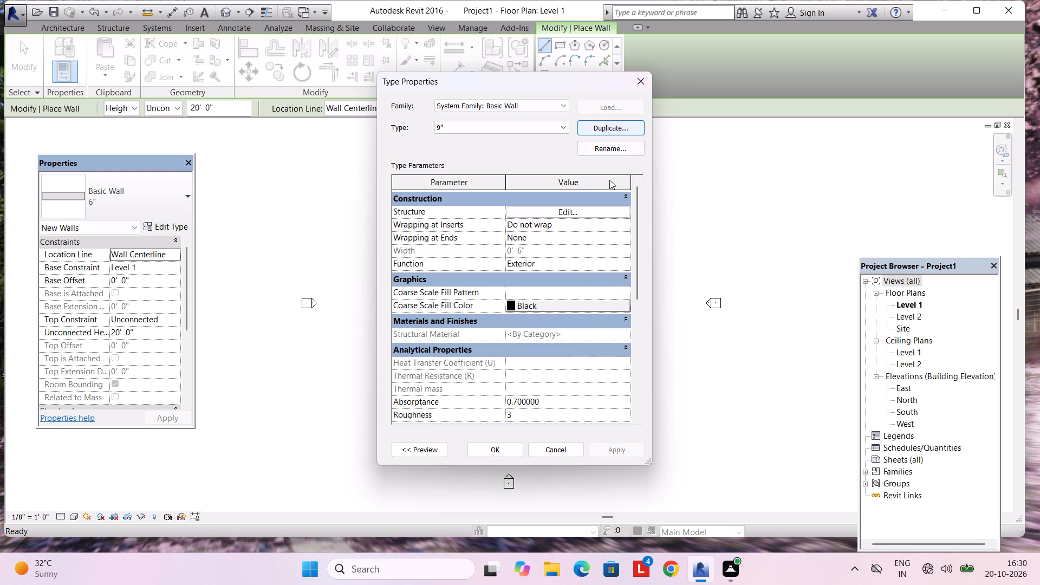
{"action": "left_click", "coordinate": [599, 211]}
{"action": "left_click", "coordinate": [560, 217]}
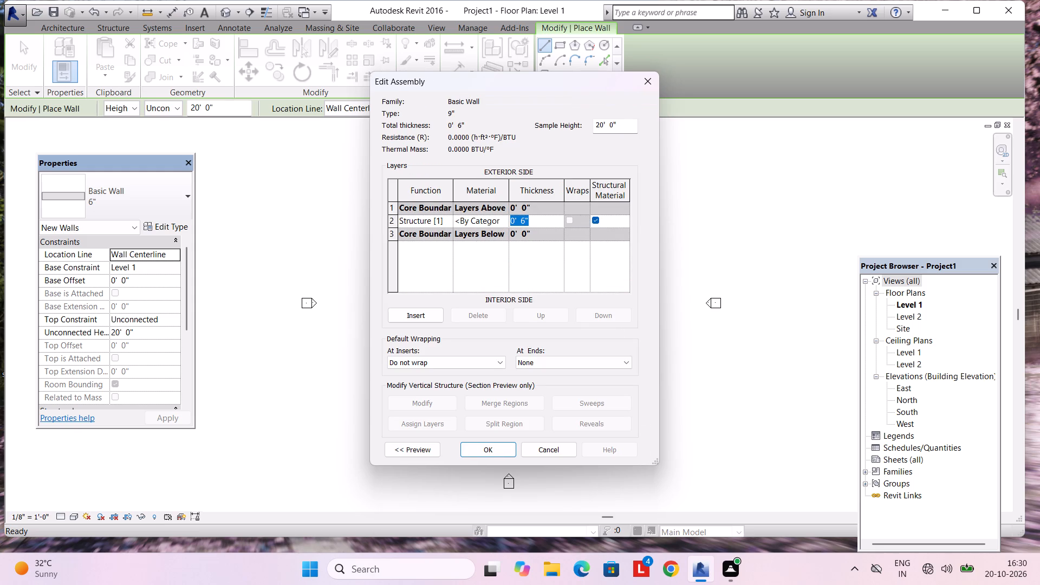
{"action": "type", "text": "9\""}
{"action": "key", "text": "Return"}
{"action": "key", "text": "Return"}
{"action": "key", "text": "Return"}
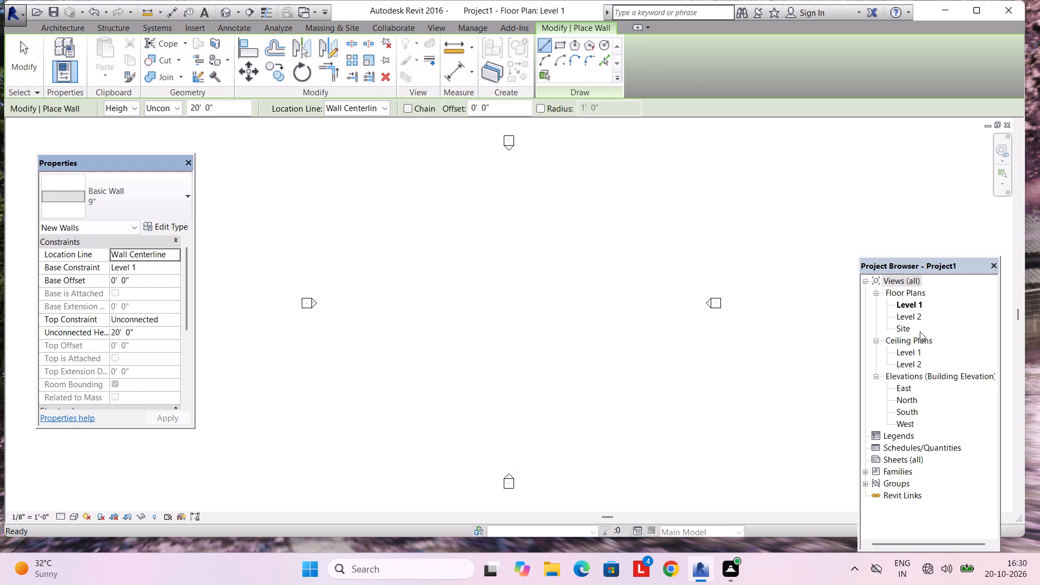
Open the East building elevation and select the Level 2 line at its level head.
{"action": "double_click", "coordinate": [906, 391]}
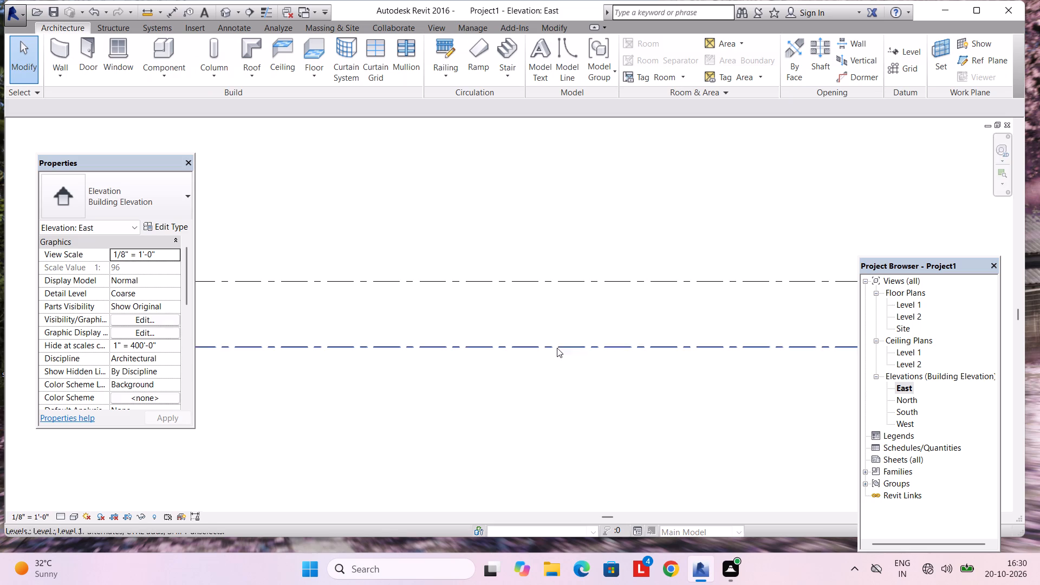
{"action": "type", "text": "LL"}
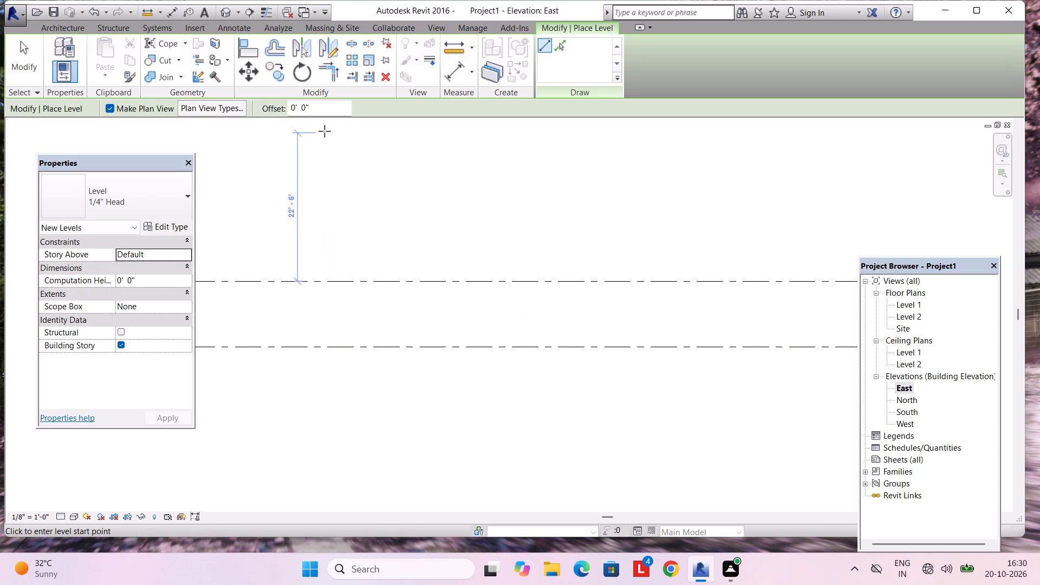
{"action": "key", "text": "Escape"}
{"action": "middle_click_drag", "start_coordinate": [659, 245], "coordinate": [368, 273]}
{"action": "scroll", "coordinate": [620, 320], "scroll_direction": "up", "scroll_amount": 1}
{"action": "left_click", "coordinate": [646, 321]}
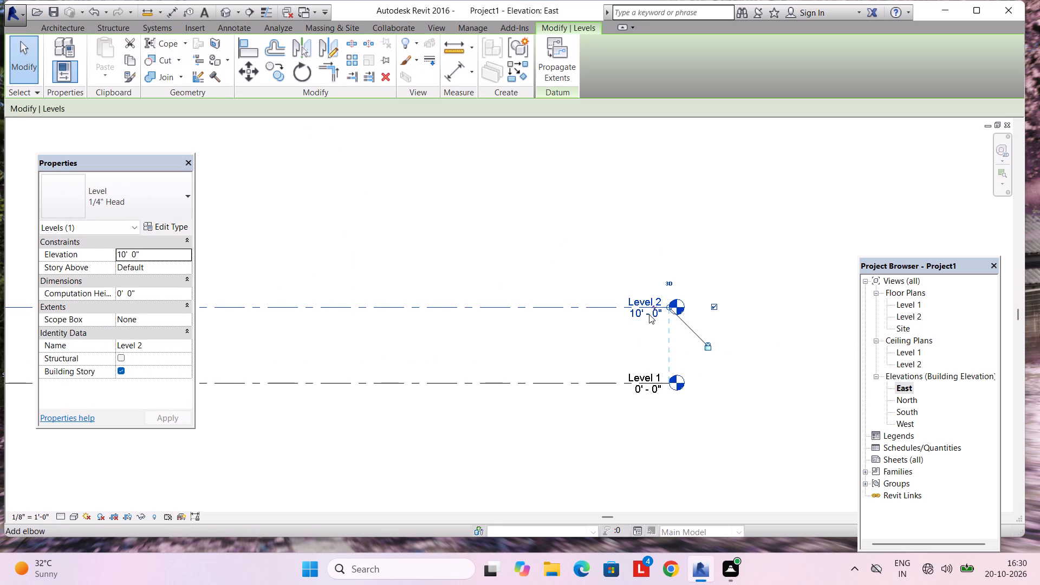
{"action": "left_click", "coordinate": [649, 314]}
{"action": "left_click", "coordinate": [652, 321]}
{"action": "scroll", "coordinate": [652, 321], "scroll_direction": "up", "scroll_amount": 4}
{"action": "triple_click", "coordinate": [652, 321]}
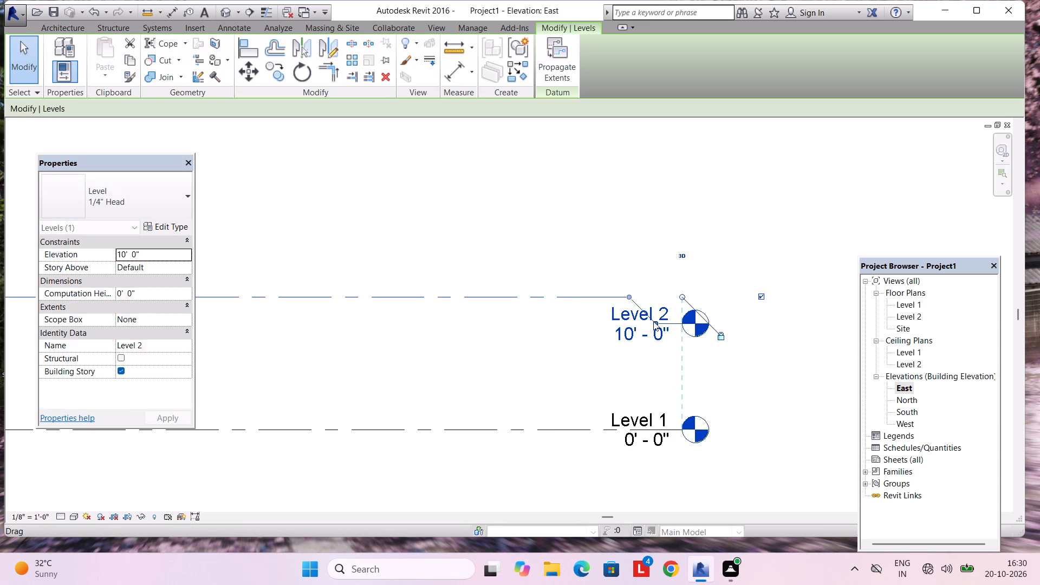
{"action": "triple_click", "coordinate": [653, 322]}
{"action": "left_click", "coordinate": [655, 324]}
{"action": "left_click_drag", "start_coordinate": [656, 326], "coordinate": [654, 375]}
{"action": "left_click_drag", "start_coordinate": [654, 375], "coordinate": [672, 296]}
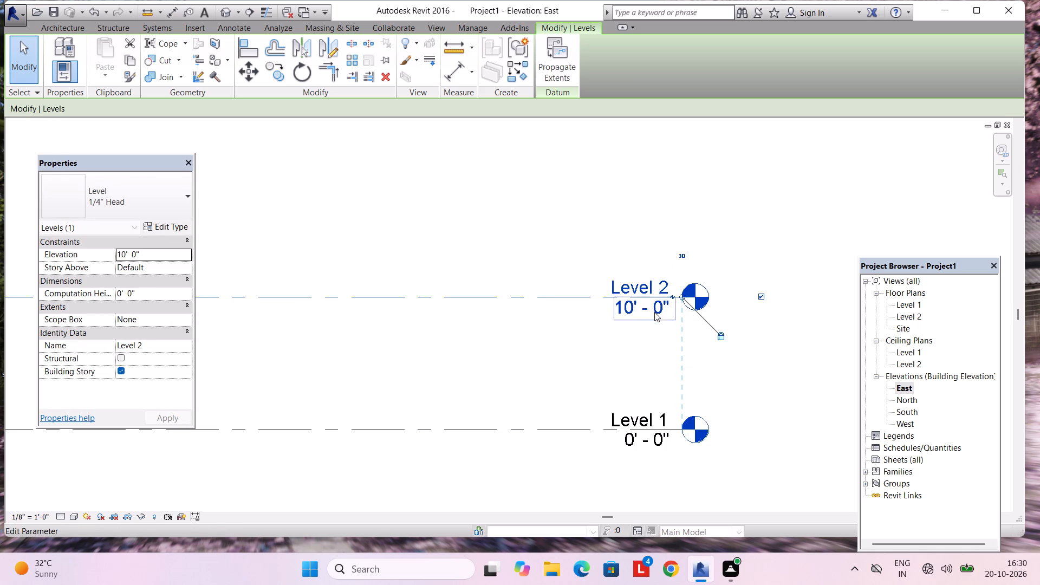
Set the elevation of Level 2 to 10' 6".
{"action": "triple_click", "coordinate": [653, 308]}
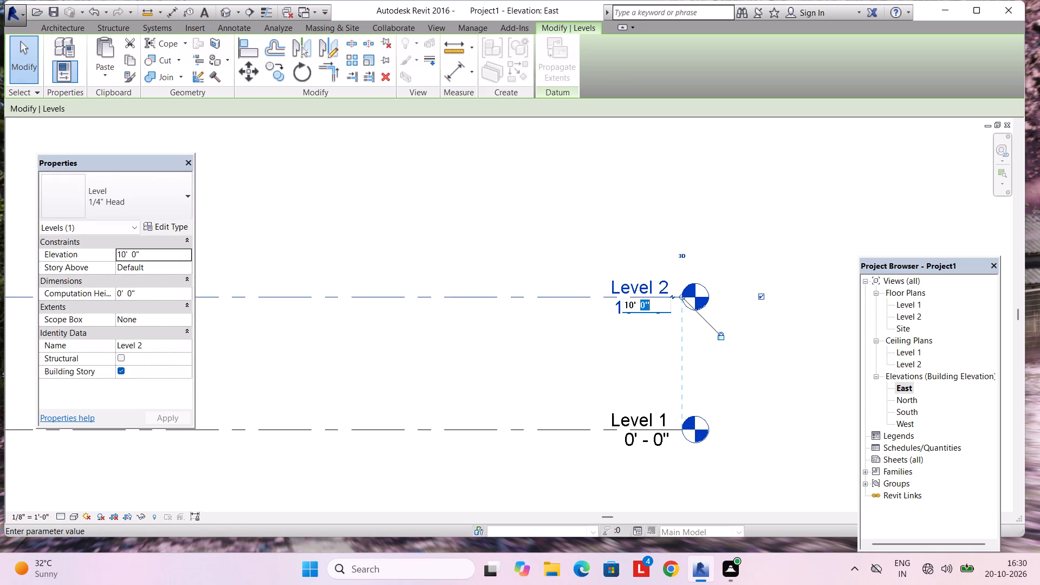
{"action": "type", "text": "6\""}
{"action": "key", "text": "Return"}
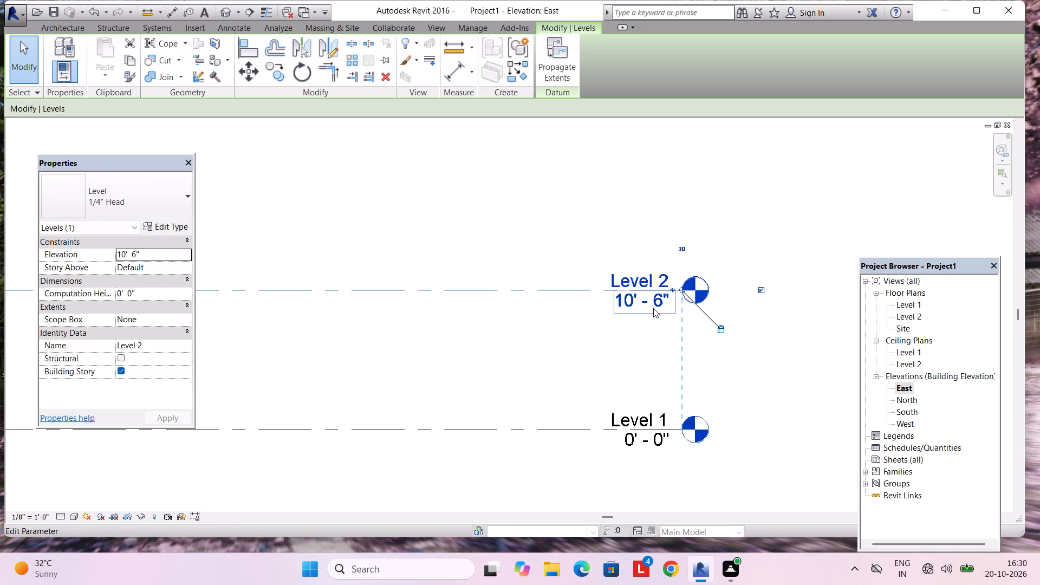
Add a new level above Level 2 by picking its line with a 10' 6" offset.
{"action": "type", "text": "LL"}
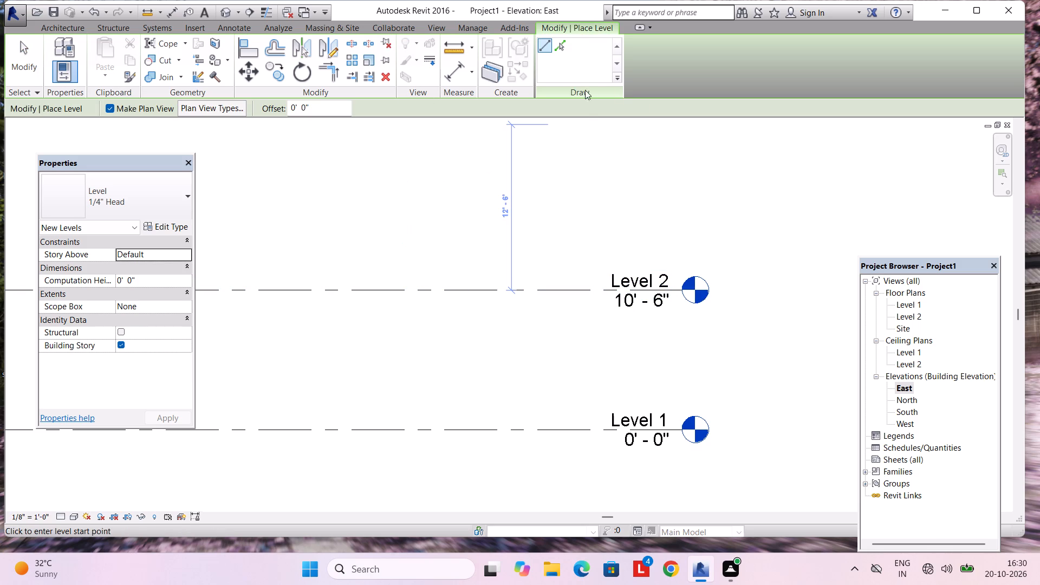
{"action": "left_click", "coordinate": [556, 48]}
{"action": "left_click", "coordinate": [352, 113]}
{"action": "left_click", "coordinate": [337, 107]}
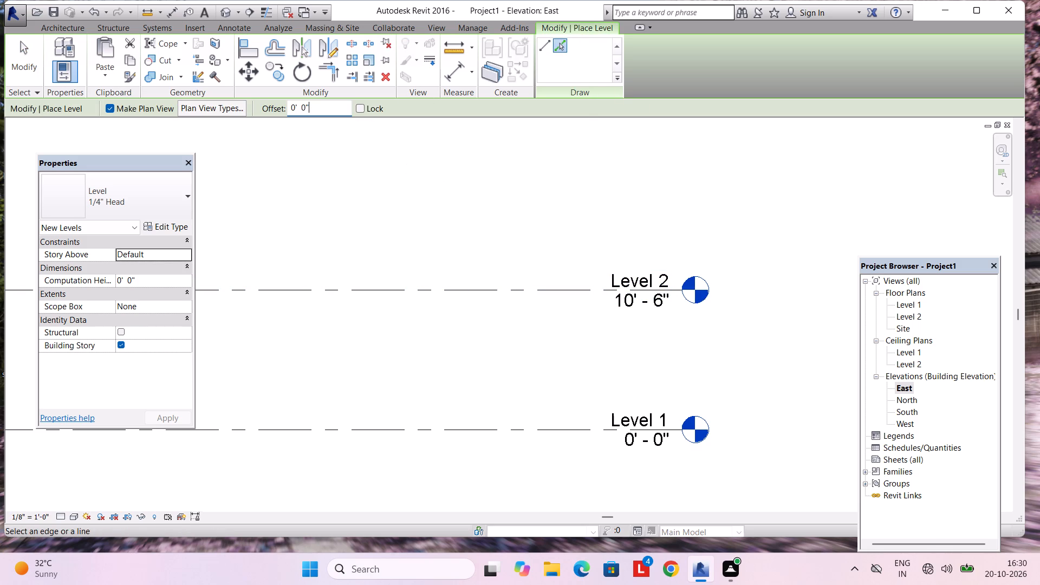
{"action": "left_click_drag", "start_coordinate": [336, 107], "coordinate": [243, 121]}
{"action": "type", "text": "10'6\""}
{"action": "key", "text": "Return"}
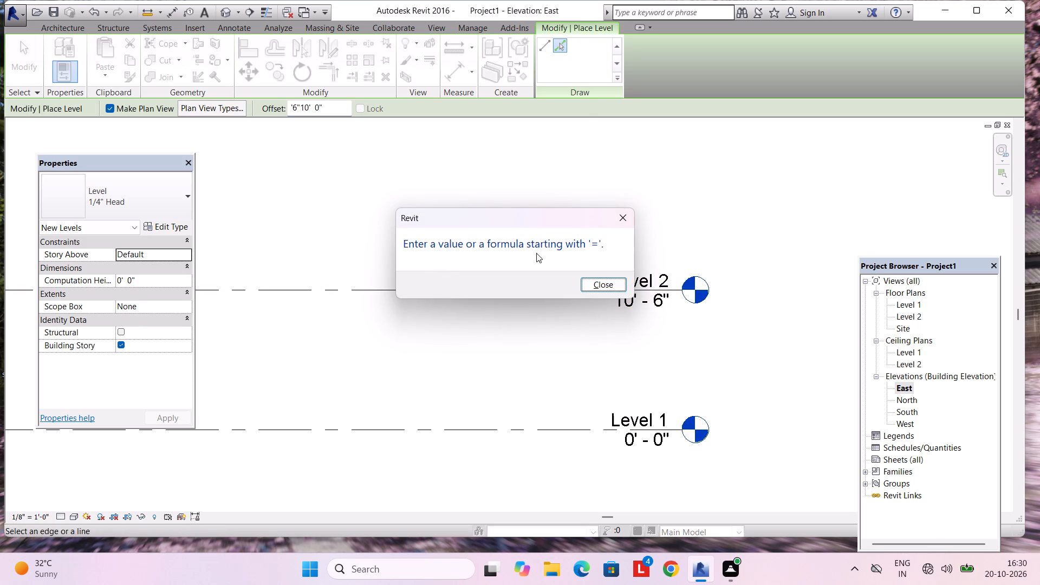
{"action": "left_click", "coordinate": [618, 285]}
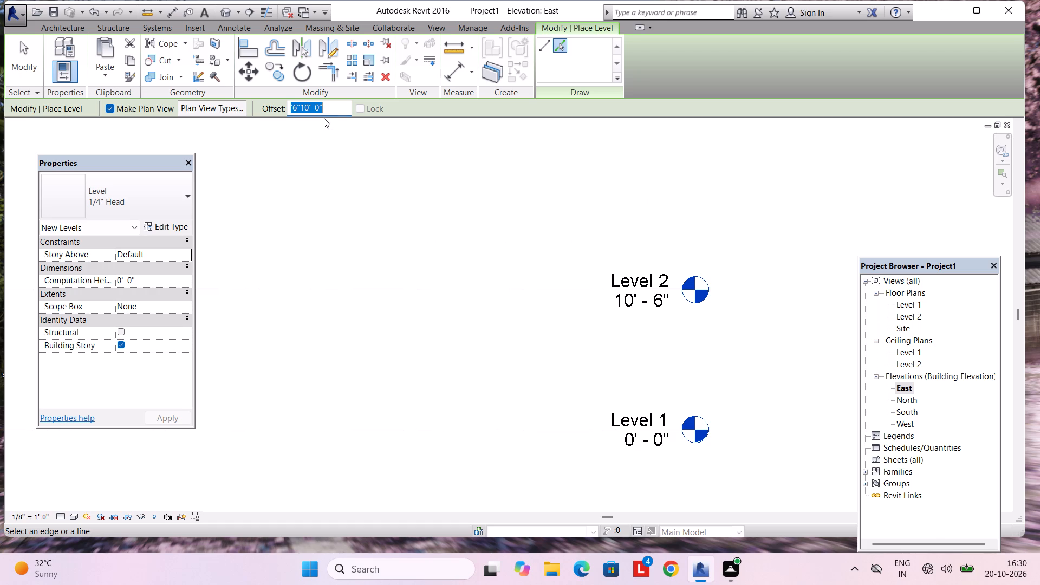
{"action": "type", "text": "10'"}
{"action": "type", "text": "6\""}
{"action": "key", "text": "Return"}
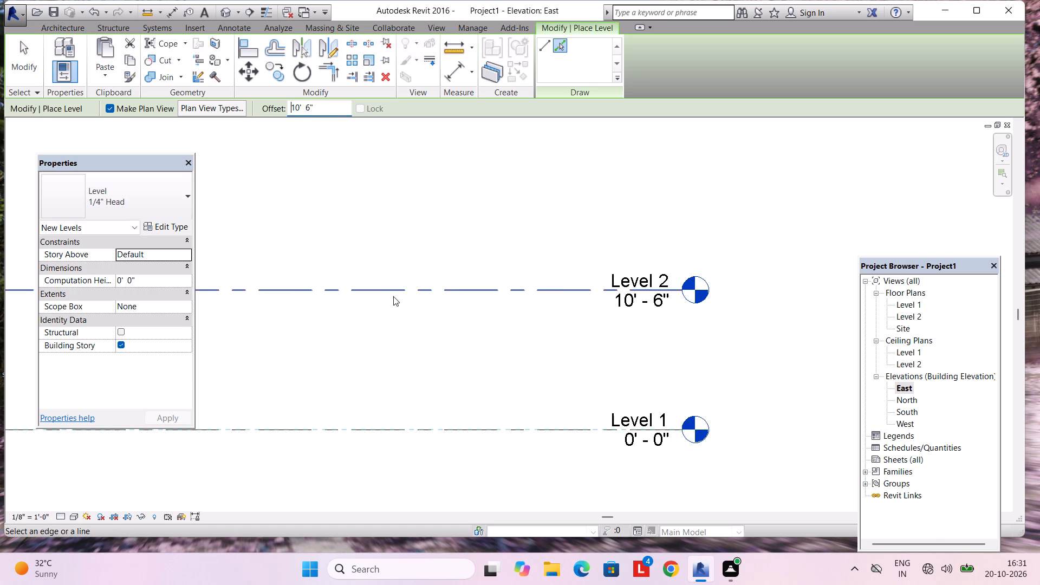
{"action": "scroll", "coordinate": [395, 288], "scroll_direction": "down", "scroll_amount": 3}
{"action": "middle_click_drag", "start_coordinate": [395, 288], "coordinate": [456, 294]}
{"action": "left_click", "coordinate": [455, 293]}
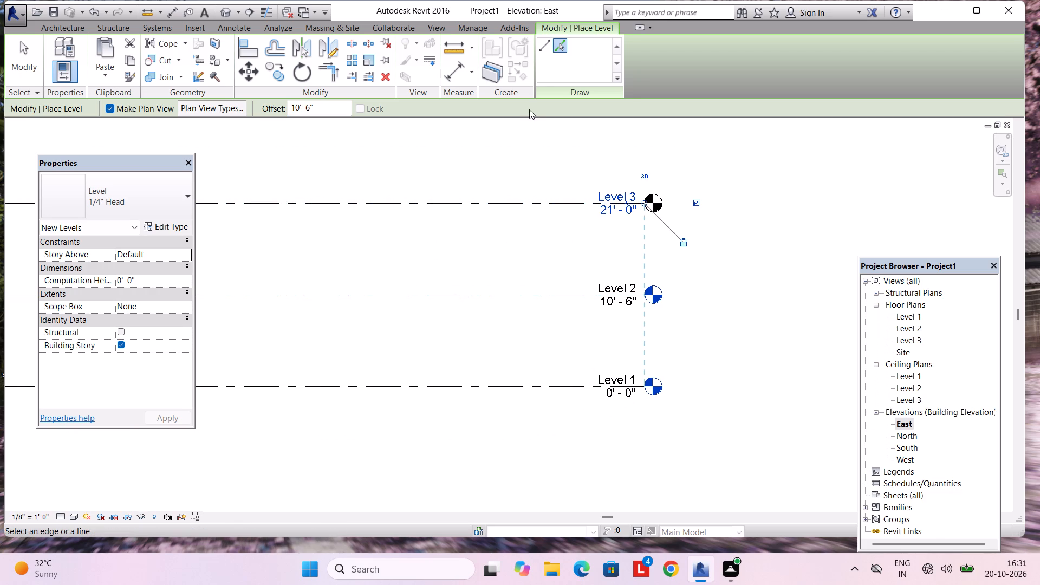
{"action": "key", "text": "Escape"}
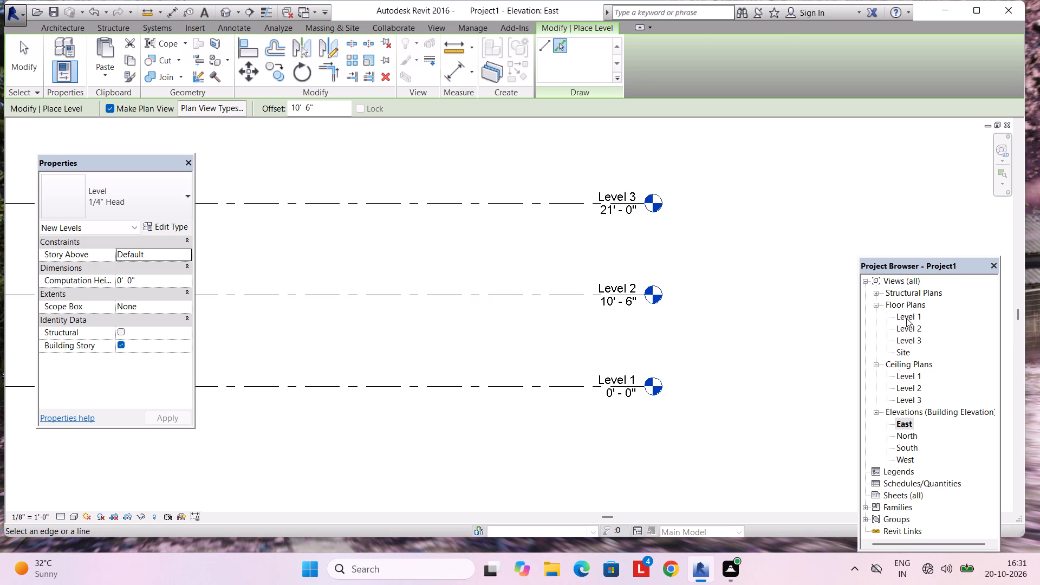
On the Level 1 floor plan, draw a rectangle of 6" walls about 40' by 56', located by Finish Face: Exterior.
{"action": "double_click", "coordinate": [906, 318]}
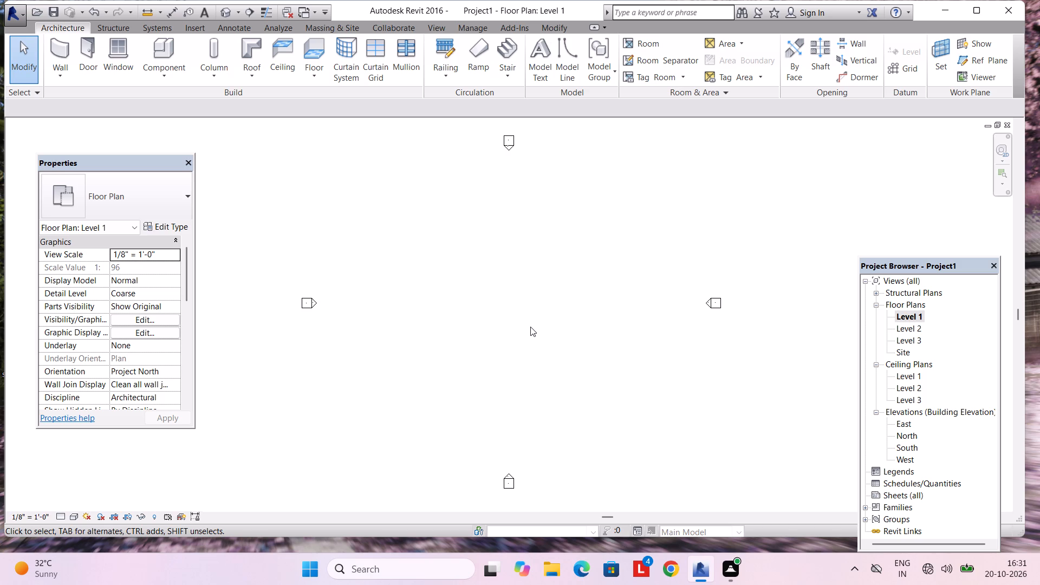
{"action": "left_click", "coordinate": [67, 53]}
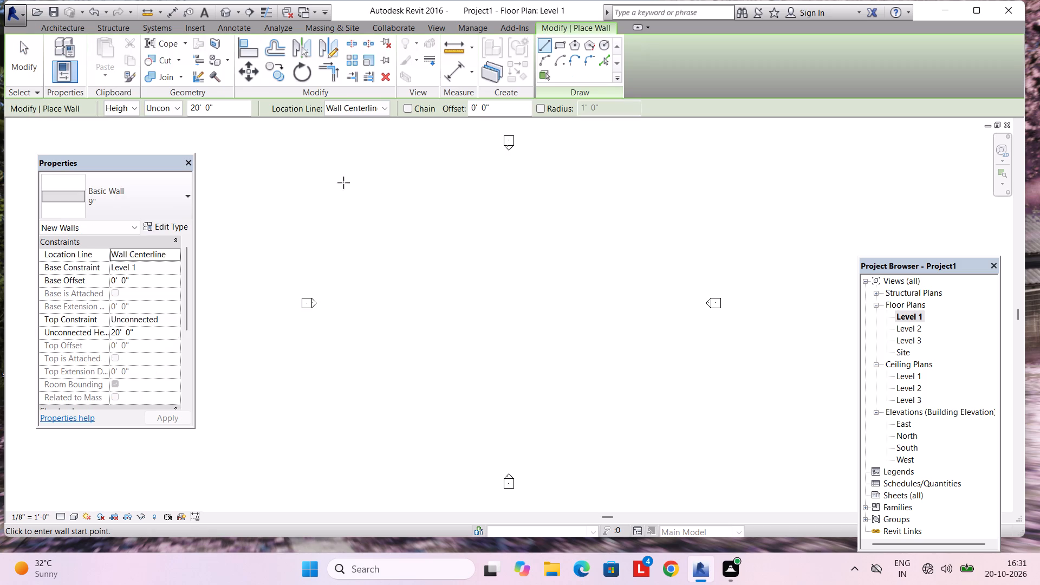
{"action": "left_click", "coordinate": [372, 114]}
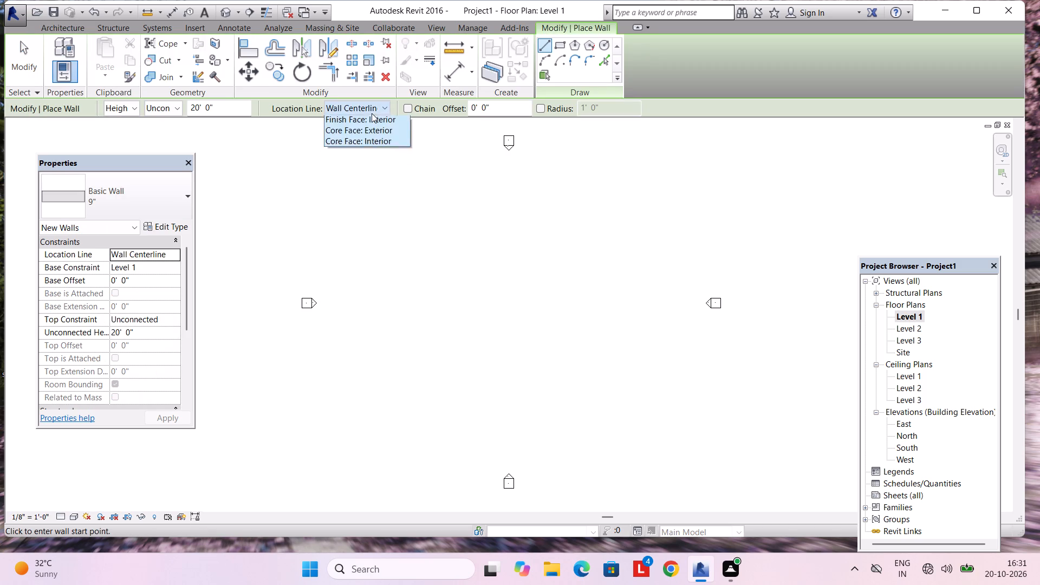
{"action": "left_click", "coordinate": [379, 146]}
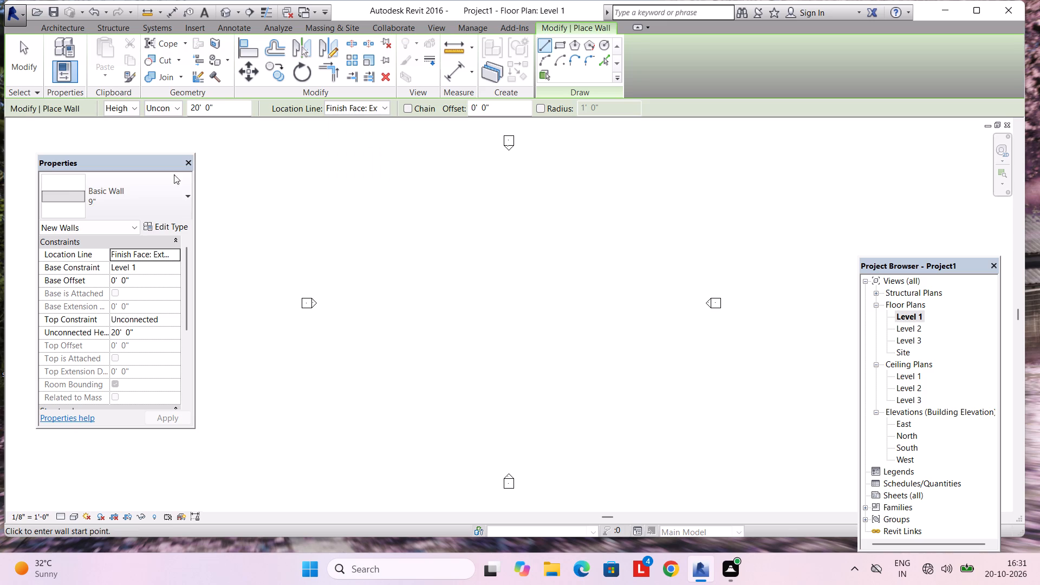
{"action": "left_click", "coordinate": [166, 191]}
{"action": "left_click", "coordinate": [131, 271]}
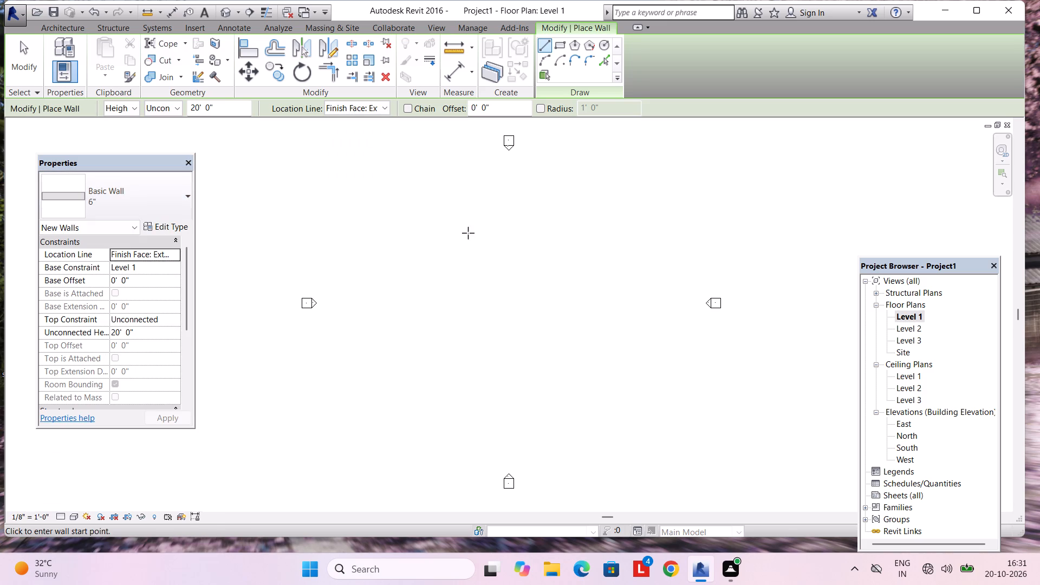
{"action": "left_click", "coordinate": [458, 212]}
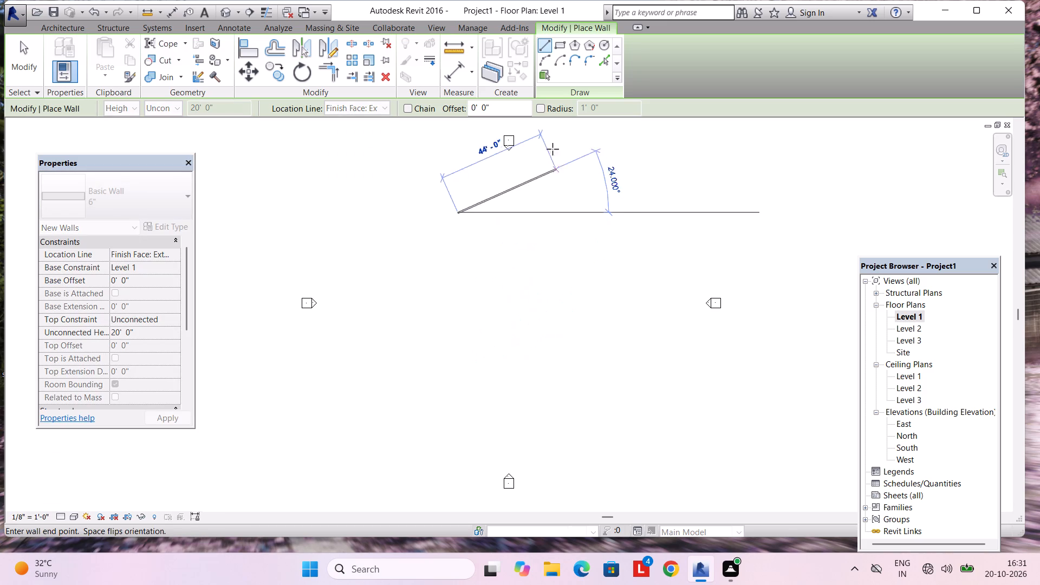
{"action": "key", "text": "Escape"}
{"action": "left_click", "coordinate": [558, 40]}
{"action": "left_click", "coordinate": [437, 216]}
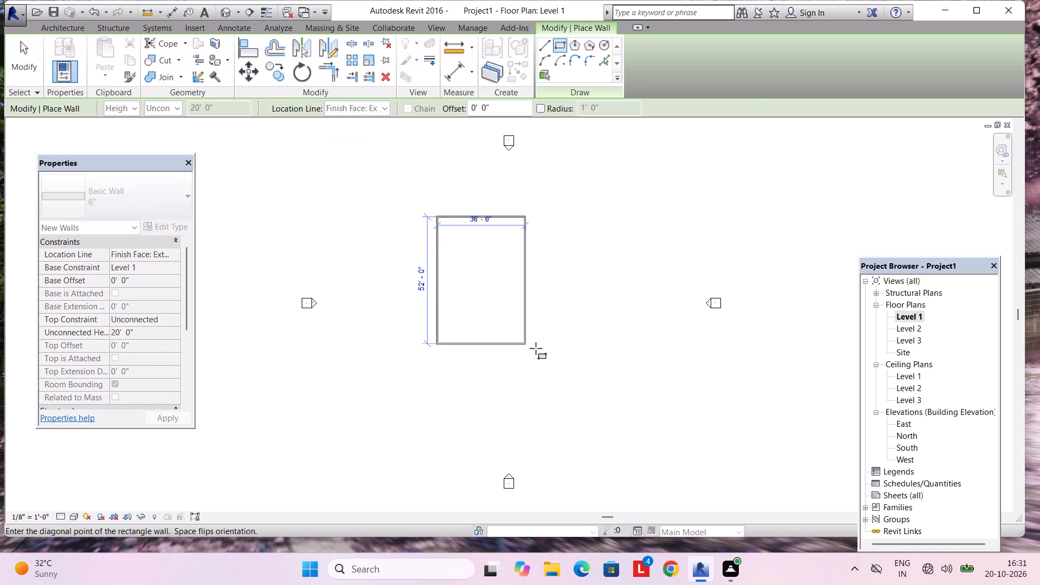
{"action": "left_click", "coordinate": [537, 354]}
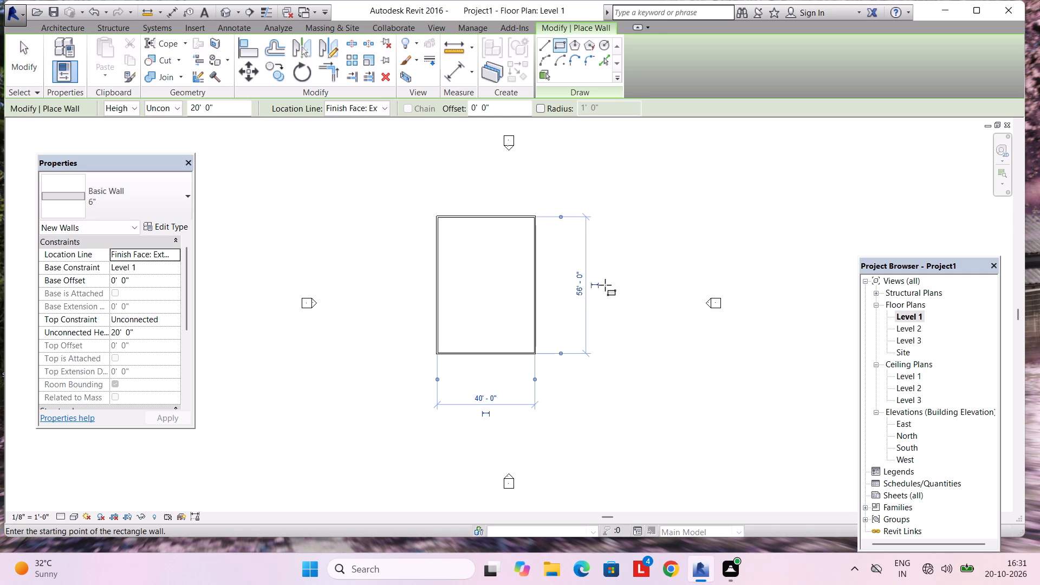
{"action": "key", "text": "Escape"}
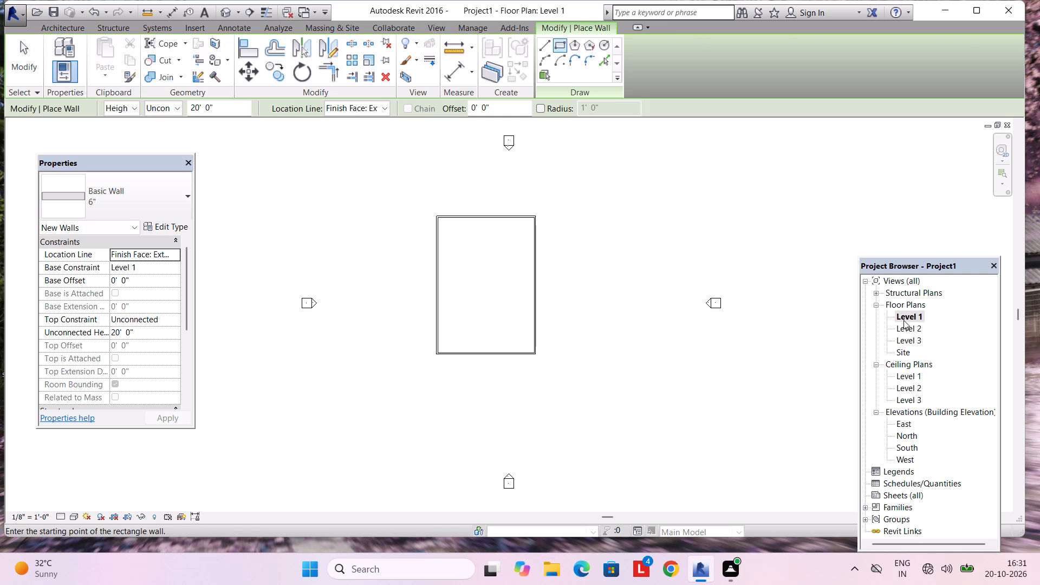
{"action": "double_click", "coordinate": [905, 319]}
{"action": "double_click", "coordinate": [906, 318]}
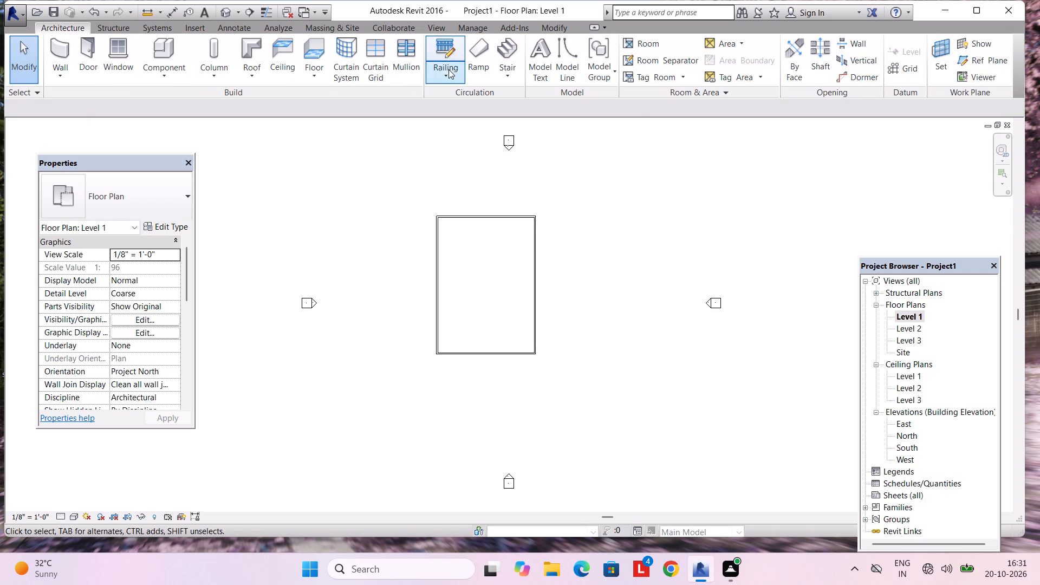
Open the default 3D view and orbit around the wall rectangle to inspect it.
{"action": "left_click", "coordinate": [423, 22]}
{"action": "left_click", "coordinate": [393, 44]}
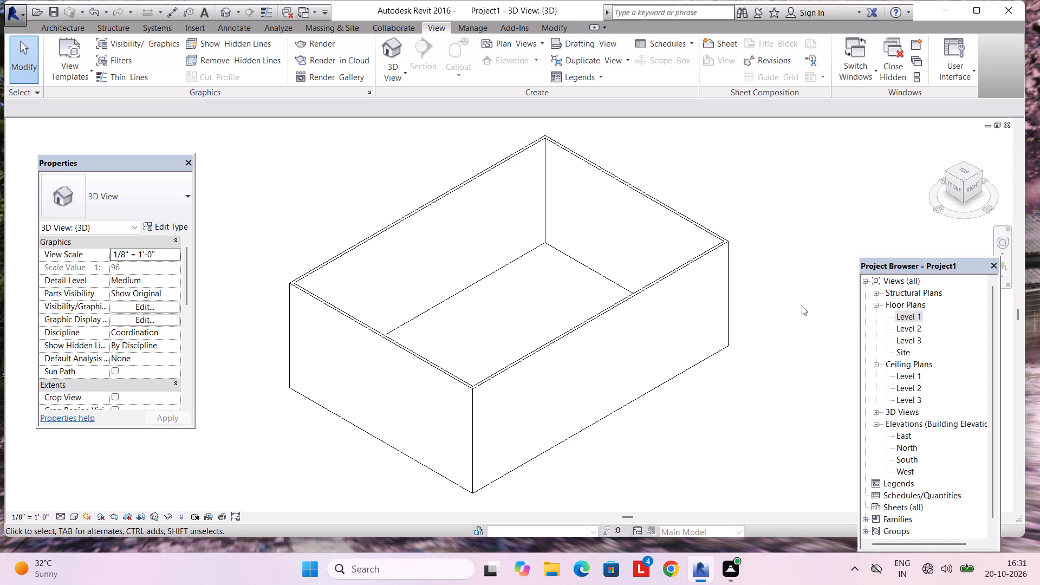
{"action": "middle_click_drag", "start_coordinate": [790, 302], "coordinate": [951, 300], "text": "shift"}
{"action": "middle_click_drag", "start_coordinate": [846, 270], "coordinate": [900, 292], "text": "shift"}
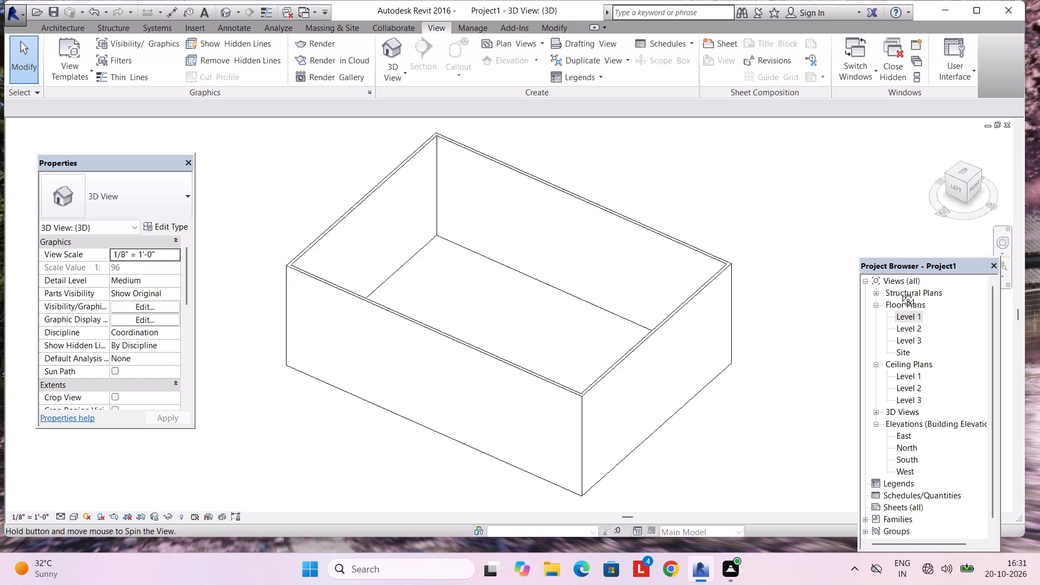
{"action": "middle_click_drag", "start_coordinate": [900, 292], "coordinate": [720, 309], "text": "shift"}
On the Level 1 floor plan, move the north wall so it is 90' from the south wall.
{"action": "double_click", "coordinate": [915, 315]}
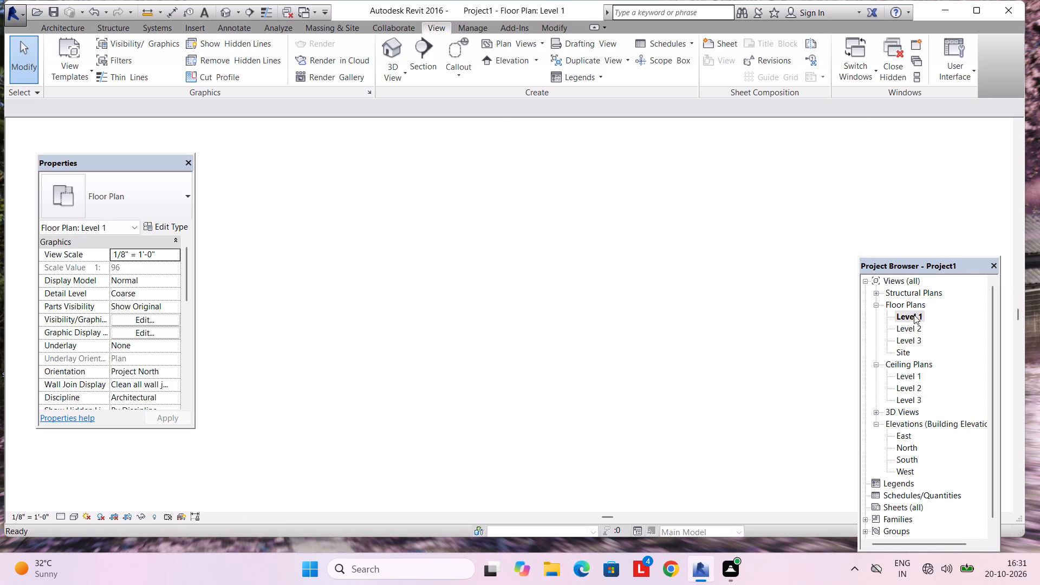
{"action": "left_click", "coordinate": [474, 210]}
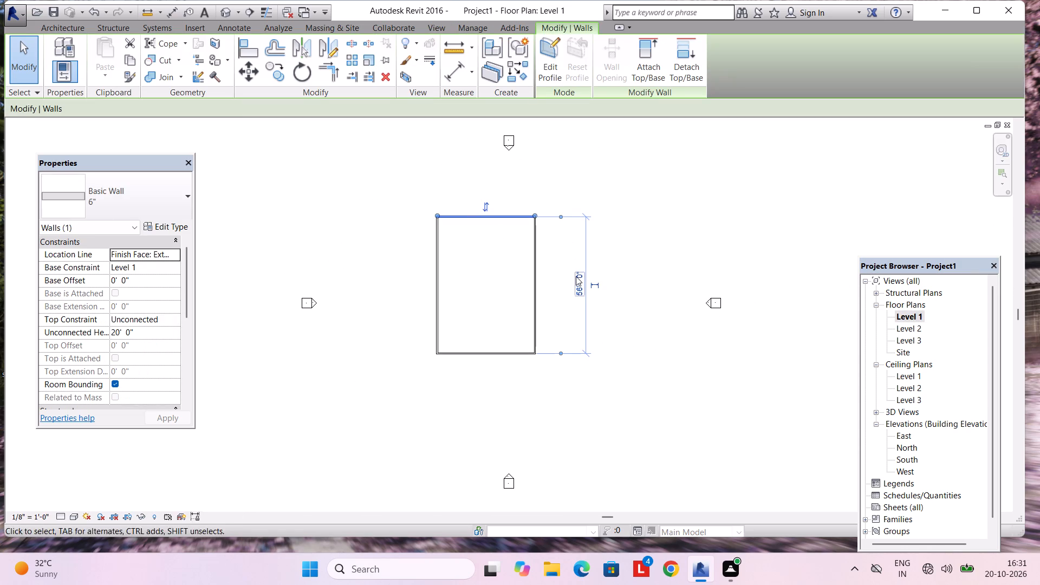
{"action": "left_click", "coordinate": [575, 284]}
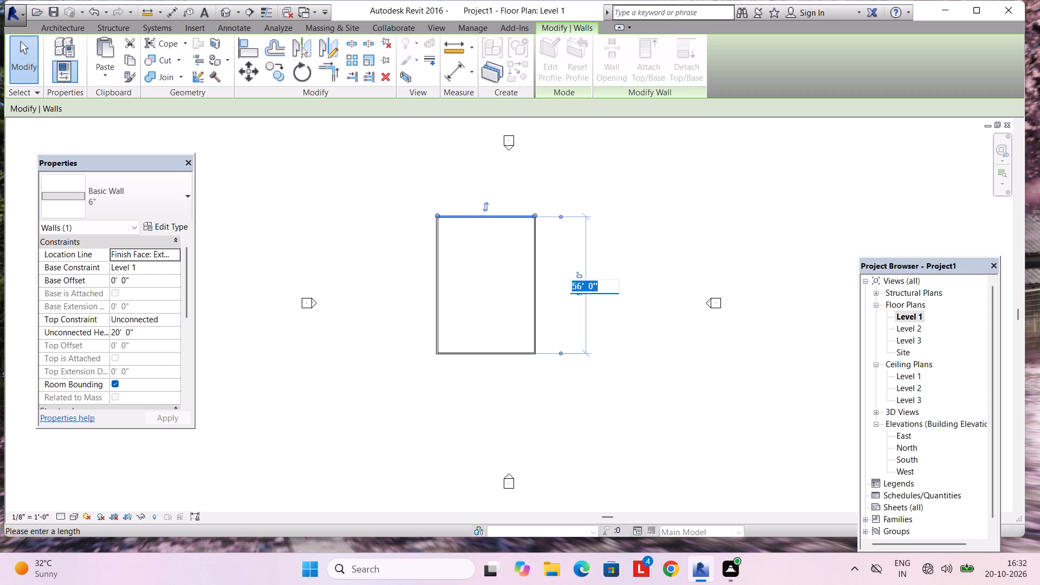
{"action": "key", "text": "3"}
{"action": "key", "text": "BackSpace"}
{"action": "type", "text": "90'"}
{"action": "key", "text": "Return"}
Move the west wall so the distance between the west and east walls is 60'.
{"action": "middle_click_drag", "start_coordinate": [398, 232], "coordinate": [381, 352]}
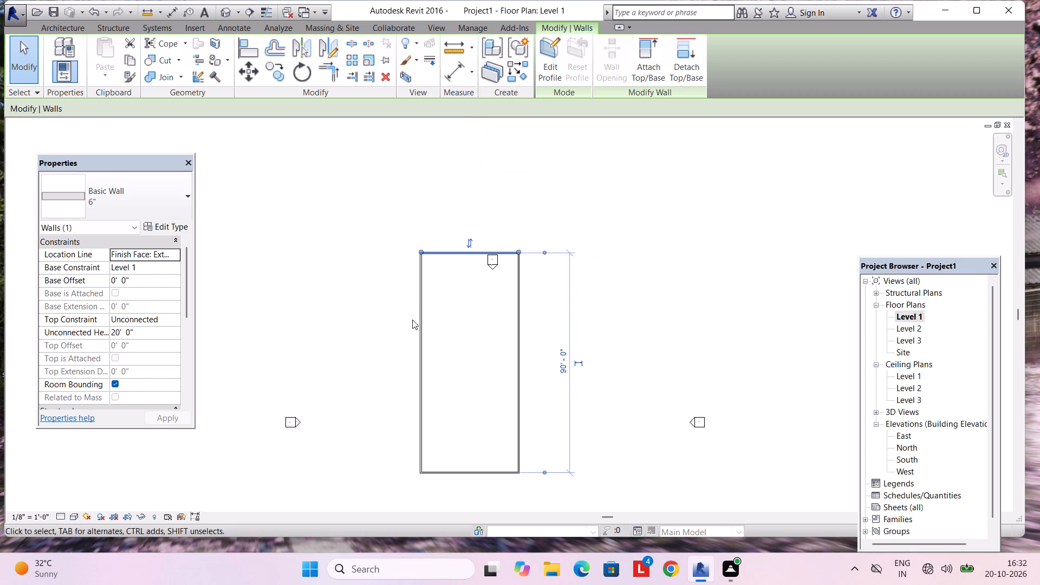
{"action": "left_click", "coordinate": [418, 347]}
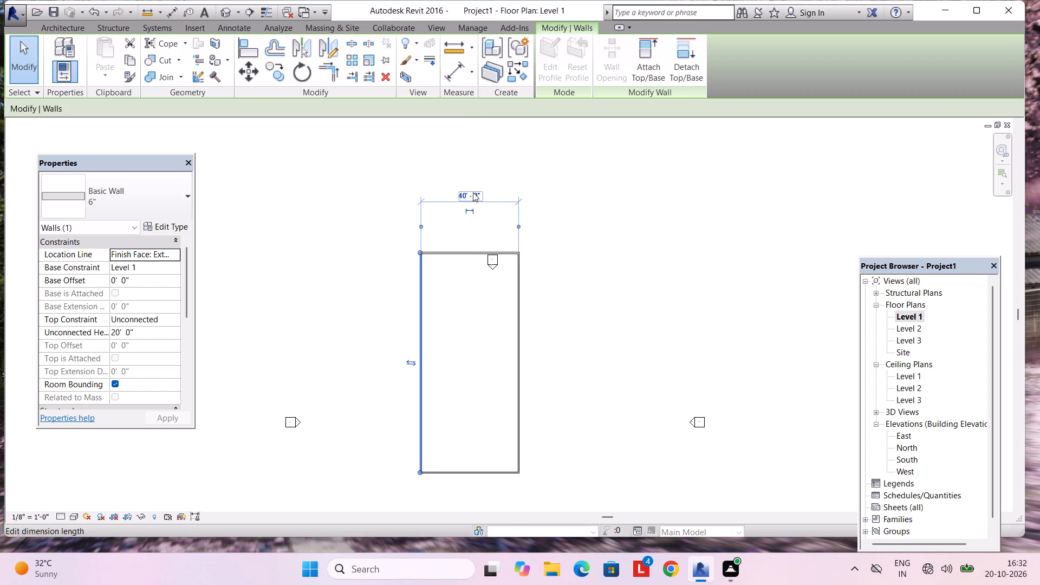
{"action": "left_click", "coordinate": [473, 192]}
{"action": "type", "text": "60'"}
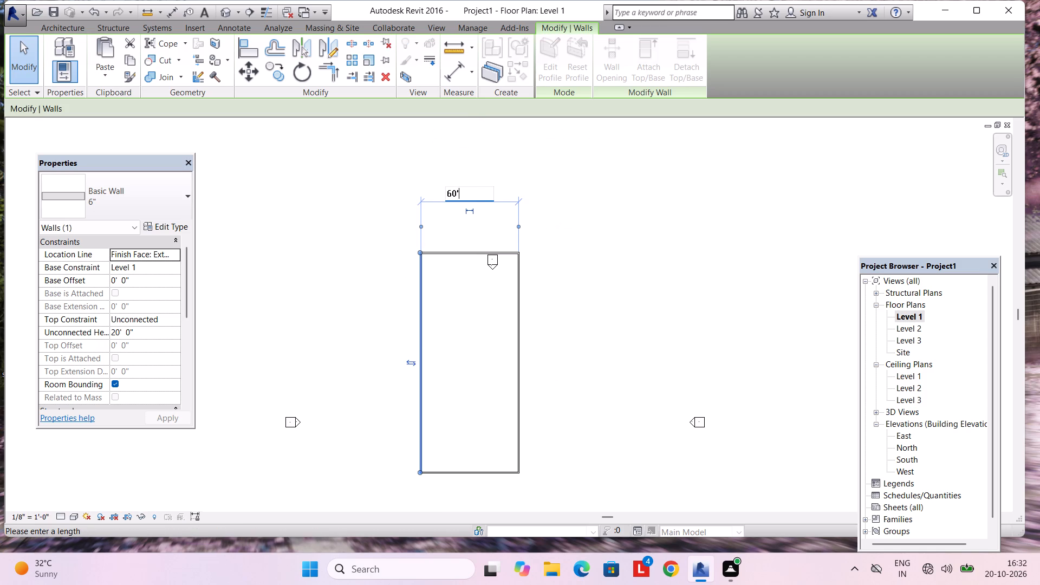
{"action": "key", "text": "Return"}
{"action": "scroll", "coordinate": [473, 196], "scroll_direction": "down", "scroll_amount": 2}
{"action": "key", "text": "Escape"}
{"action": "key", "text": "Escape"}
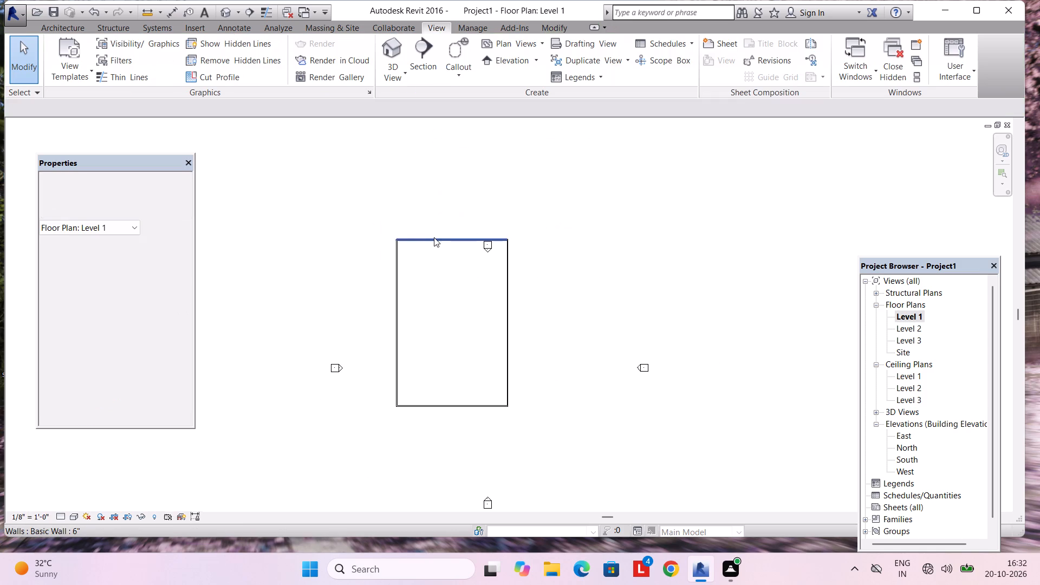
Select all four perimeter walls and nudge them south and east until they sit centrally between the four elevation markers.
{"action": "left_click_drag", "start_coordinate": [388, 226], "coordinate": [539, 451]}
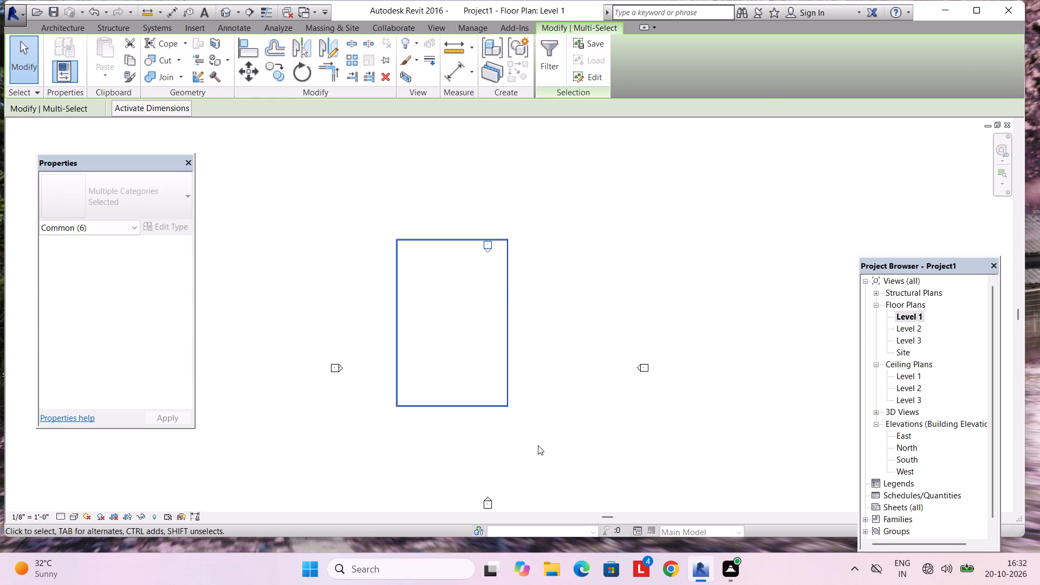
{"action": "key", "text": "Escape"}
{"action": "left_click_drag", "start_coordinate": [362, 216], "coordinate": [478, 432]}
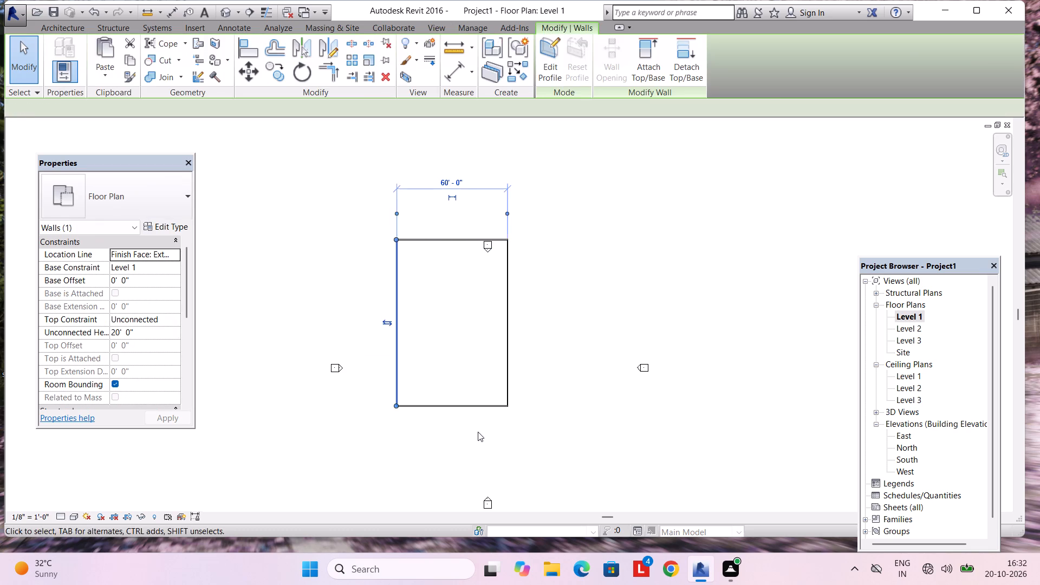
{"action": "left_click_drag", "start_coordinate": [551, 328], "coordinate": [458, 445]}
{"action": "left_click", "coordinate": [398, 359], "text": "ctrl"}
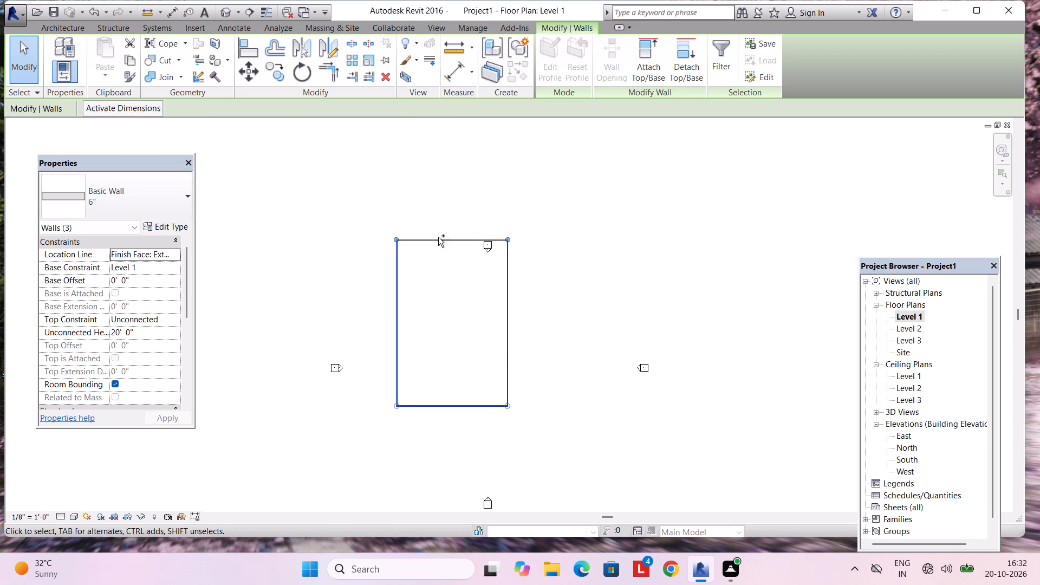
{"action": "left_click", "coordinate": [437, 237], "text": "ctrl"}
{"action": "scroll", "coordinate": [510, 365], "scroll_direction": "up", "scroll_amount": 3}
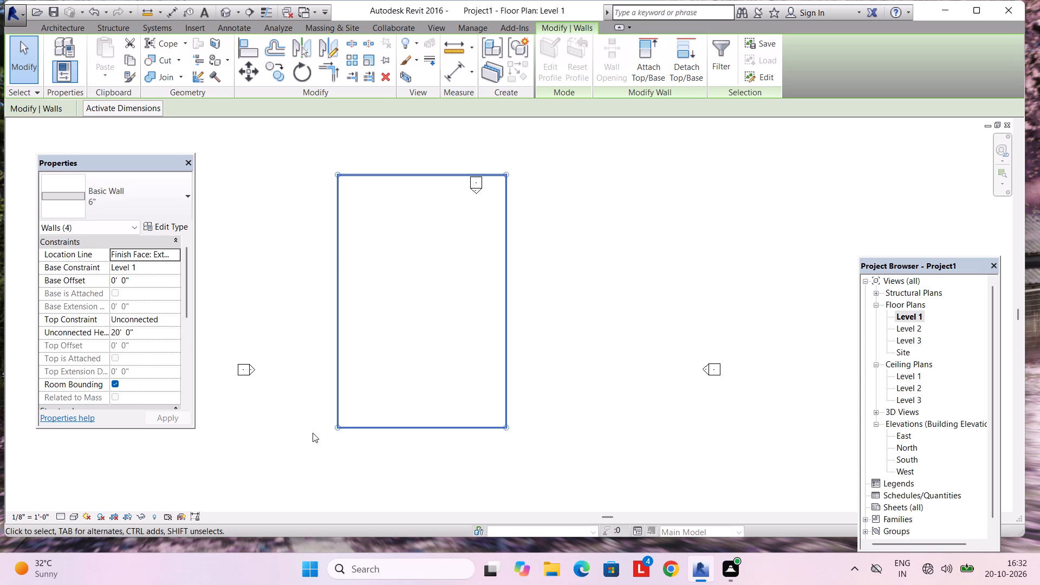
{"action": "key", "text": "Down"}
{"action": "key", "text": "Down"}
{"action": "key", "text": "Down"}
{"action": "key", "text": "Down"}
{"action": "key", "text": "Down"}
{"action": "key", "text": "Down"}
{"action": "key", "text": "Down"}
{"action": "key", "text": "Down"}
{"action": "key", "text": "Down"}
{"action": "key", "text": "Down"}
{"action": "key", "text": "Right"}
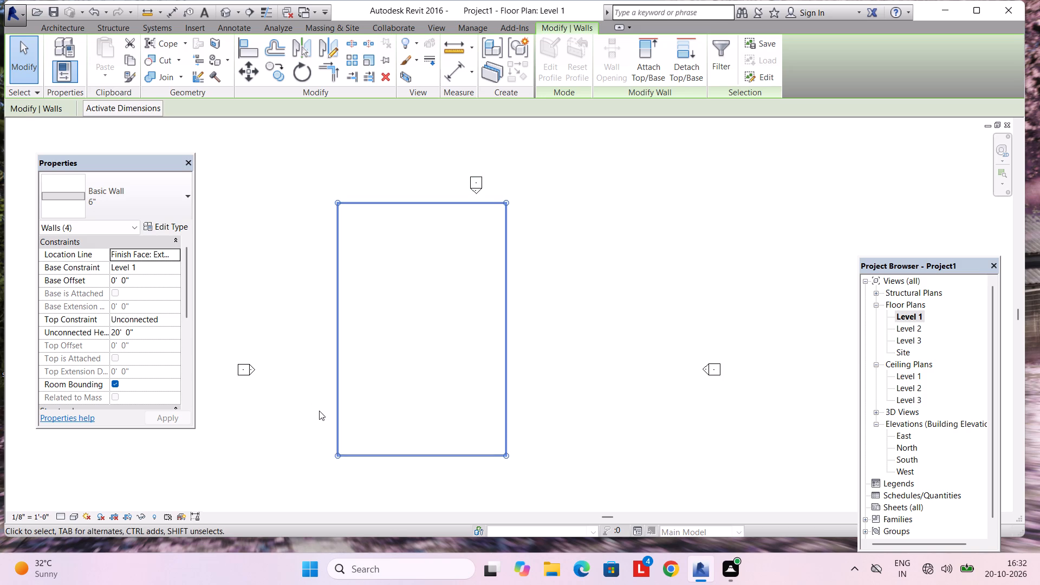
{"action": "key", "text": "Down"}
{"action": "key", "text": "Down"}
{"action": "key", "text": "Down"}
{"action": "key", "text": "Down"}
{"action": "key", "text": "Down"}
{"action": "key", "text": "Down"}
{"action": "key", "text": "Down"}
{"action": "key", "text": "Down"}
{"action": "key", "text": "Down"}
{"action": "key", "text": "Down"}
{"action": "key", "text": "Right"}
{"action": "key", "text": "Right"}
{"action": "key", "text": "Right"}
{"action": "key", "text": "Right"}
{"action": "key", "text": "Right"}
{"action": "key", "text": "Right"}
{"action": "key", "text": "Right"}
{"action": "key", "text": "Right"}
{"action": "key", "text": "Right"}
{"action": "key", "text": "Right"}
{"action": "key", "text": "Right"}
{"action": "key", "text": "Right"}
{"action": "key", "text": "Right"}
{"action": "key", "text": "Right"}
{"action": "key", "text": "Right"}
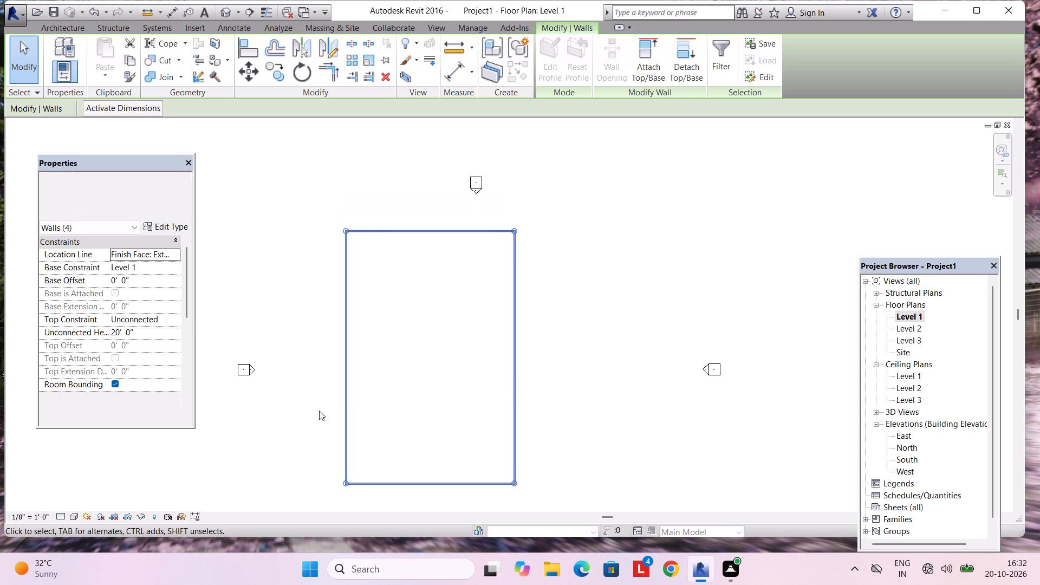
{"action": "key", "text": "Down"}
{"action": "key", "text": "Down"}
{"action": "key", "text": "Down"}
{"action": "key", "text": "Down"}
{"action": "key", "text": "Right"}
{"action": "key", "text": "Right"}
{"action": "key", "text": "Right"}
{"action": "key", "text": "Right"}
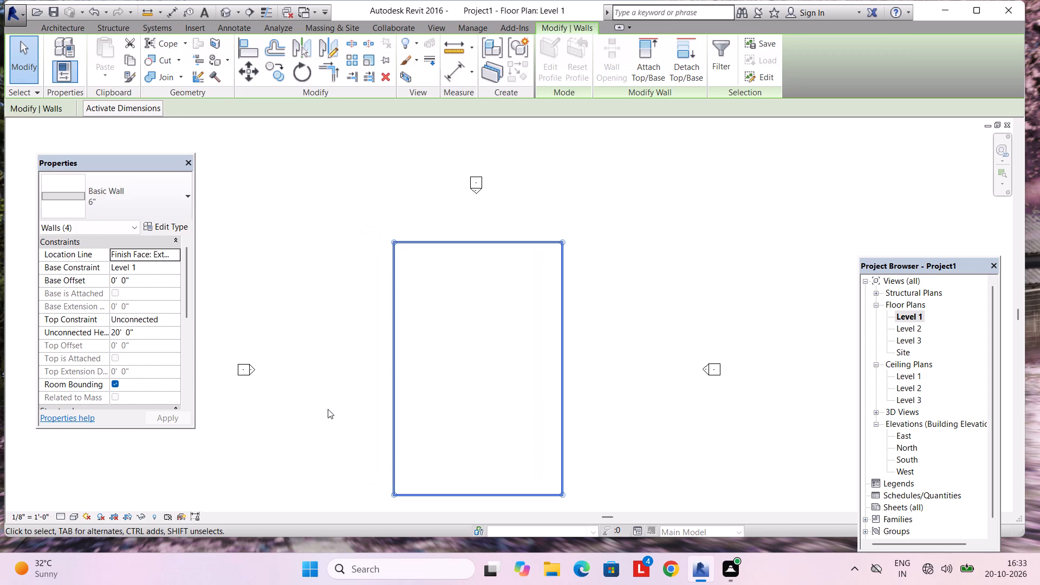
{"action": "key", "text": "Escape"}
Select all instances of the 6" wall and set their unconnected height to 10'.
{"action": "scroll", "coordinate": [414, 367], "scroll_direction": "down", "scroll_amount": 2}
{"action": "middle_click_drag", "start_coordinate": [414, 367], "coordinate": [419, 349]}
{"action": "left_click", "coordinate": [410, 337]}
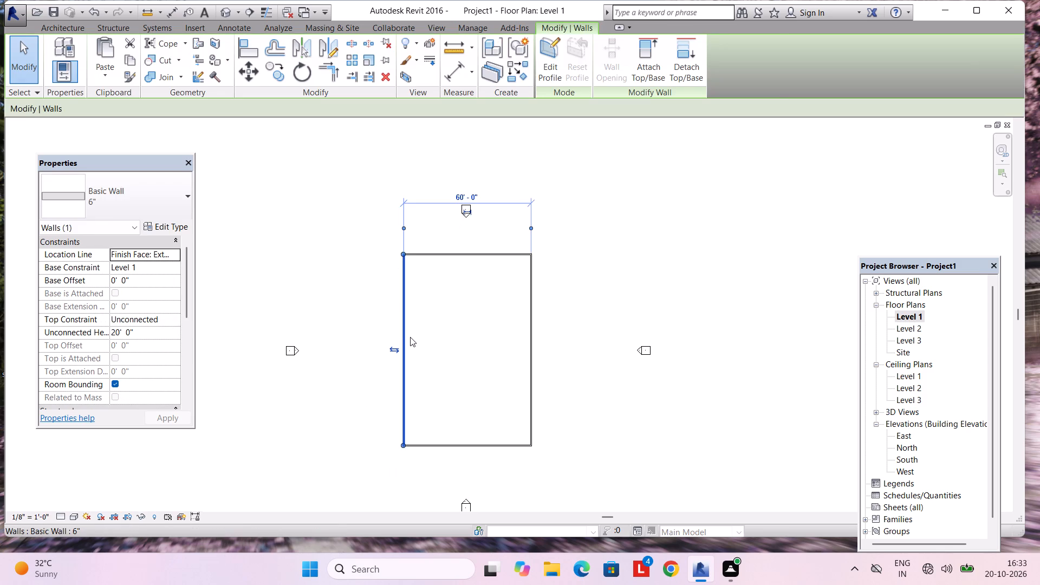
{"action": "type", "text": "SA"}
{"action": "left_click", "coordinate": [153, 332]}
{"action": "type", "text": "10'"}
{"action": "key", "text": "Return"}
{"action": "key", "text": "Escape"}
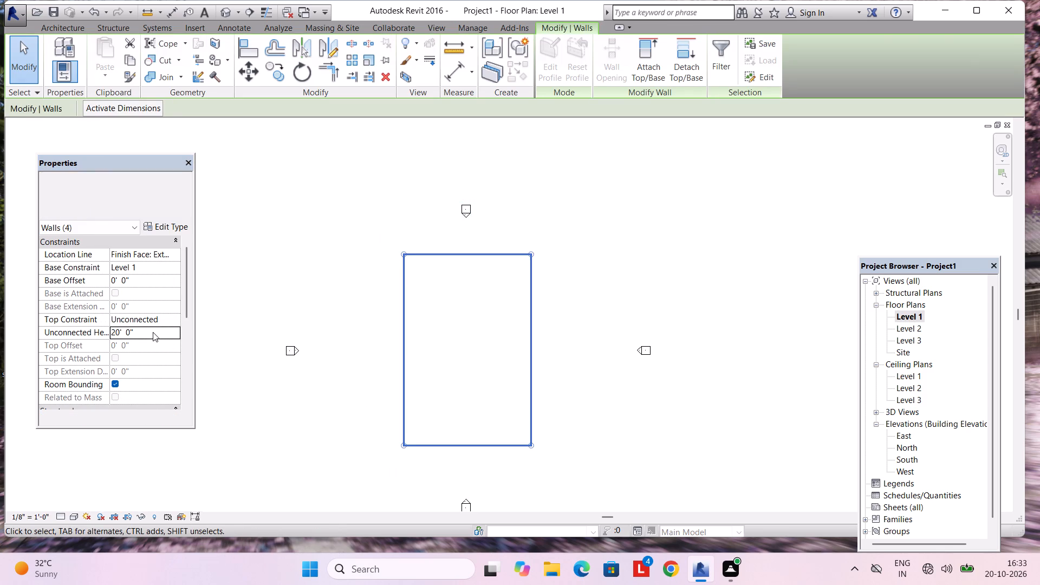
{"action": "key", "text": "Escape"}
Start placing a wall of the 9" Basic Wall type with an unconnected height of 10'.
{"action": "scroll", "coordinate": [417, 285], "scroll_direction": "up", "scroll_amount": 2}
{"action": "middle_click_drag", "start_coordinate": [414, 279], "coordinate": [405, 286]}
{"action": "scroll", "coordinate": [405, 286], "scroll_direction": "up", "scroll_amount": 3}
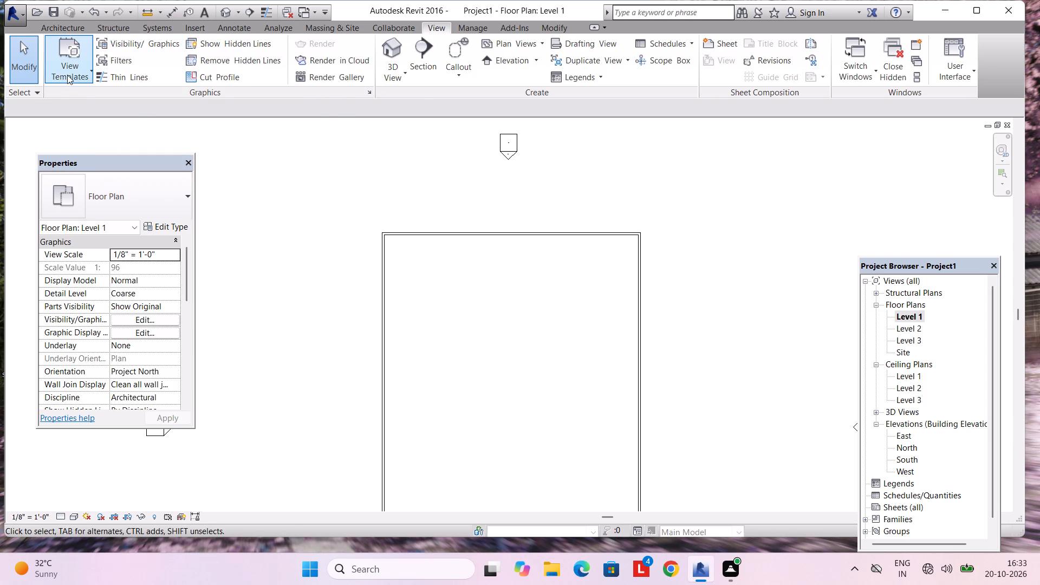
{"action": "left_click", "coordinate": [59, 28]}
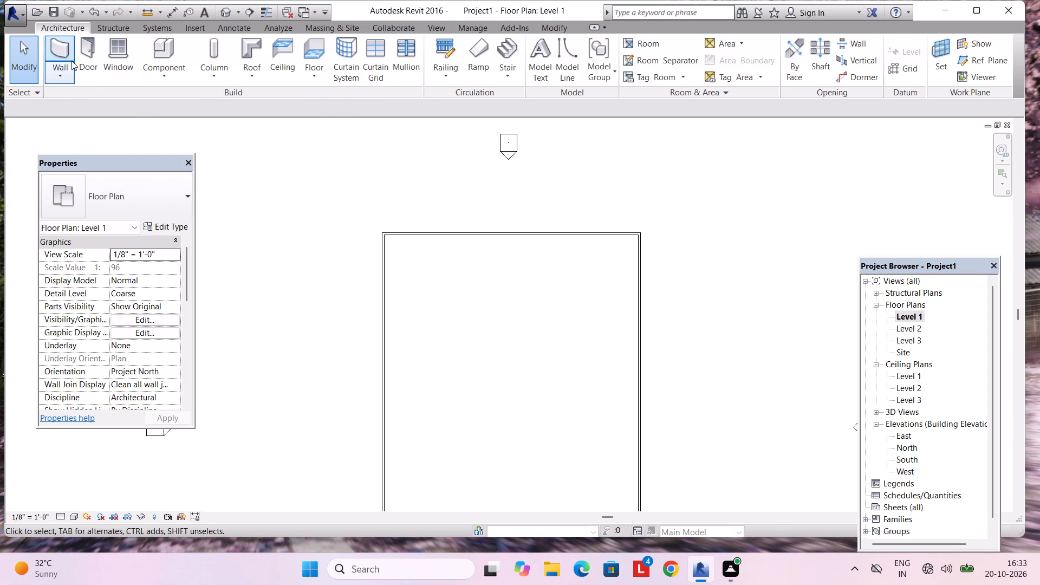
{"action": "left_click", "coordinate": [71, 61]}
{"action": "left_click", "coordinate": [115, 203]}
{"action": "left_click", "coordinate": [127, 290]}
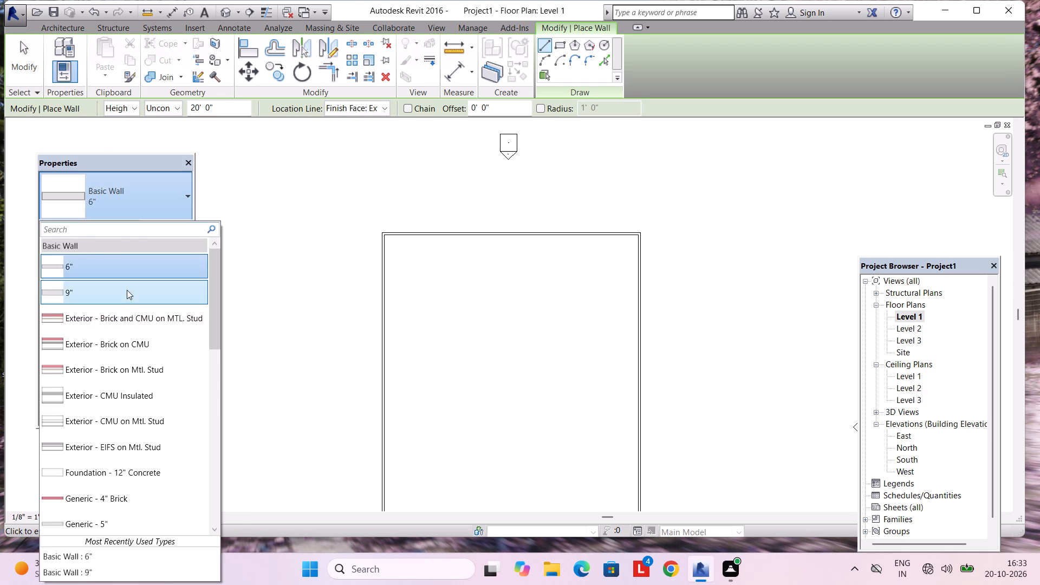
{"action": "left_click", "coordinate": [226, 102]}
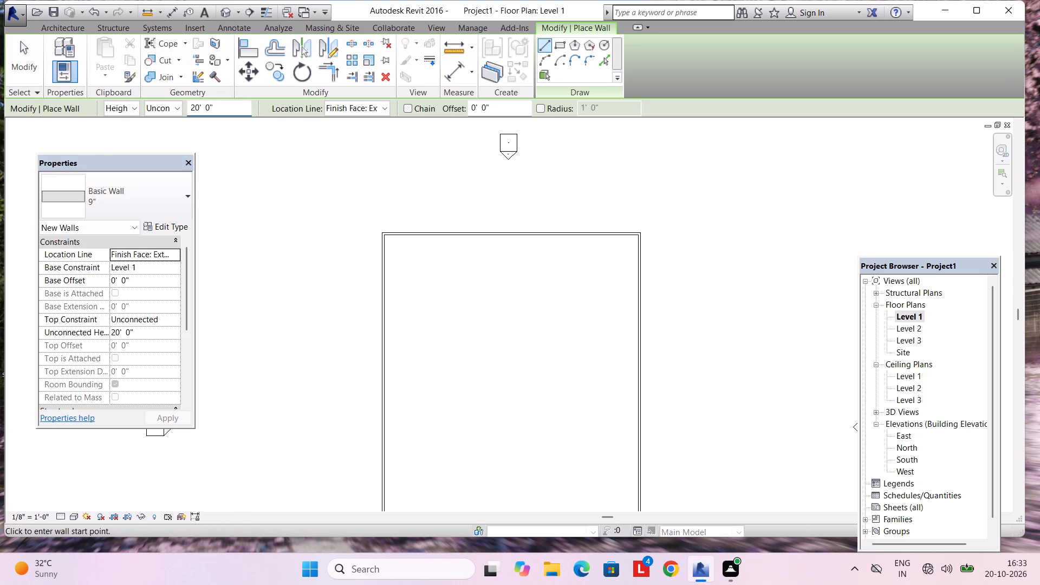
{"action": "left_click", "coordinate": [235, 106]}
{"action": "left_click_drag", "start_coordinate": [233, 106], "coordinate": [163, 112]}
{"action": "left_click_drag", "start_coordinate": [163, 112], "coordinate": [162, 112]}
{"action": "type", "text": "10'"}
{"action": "key", "text": "Return"}
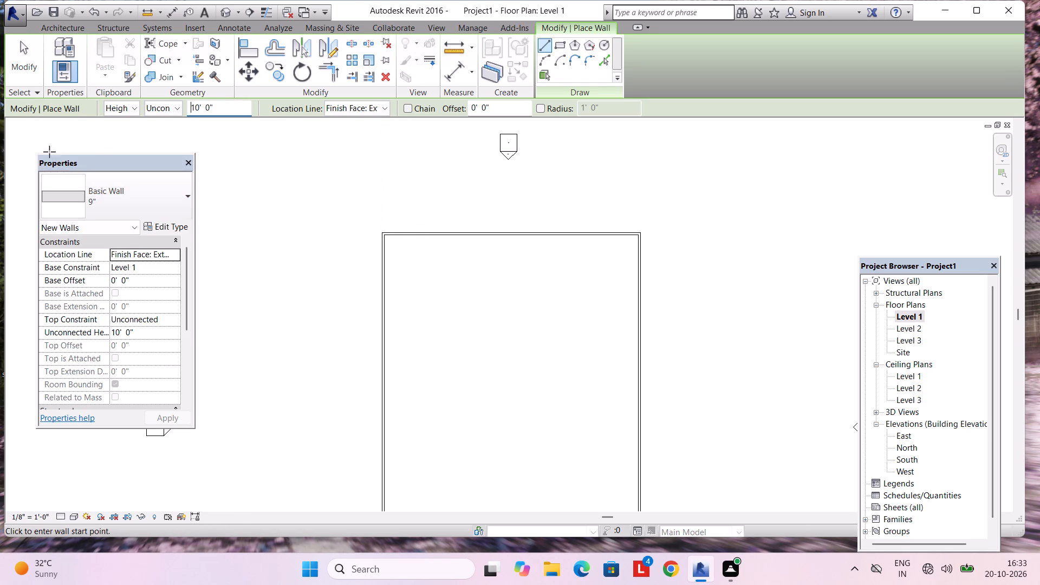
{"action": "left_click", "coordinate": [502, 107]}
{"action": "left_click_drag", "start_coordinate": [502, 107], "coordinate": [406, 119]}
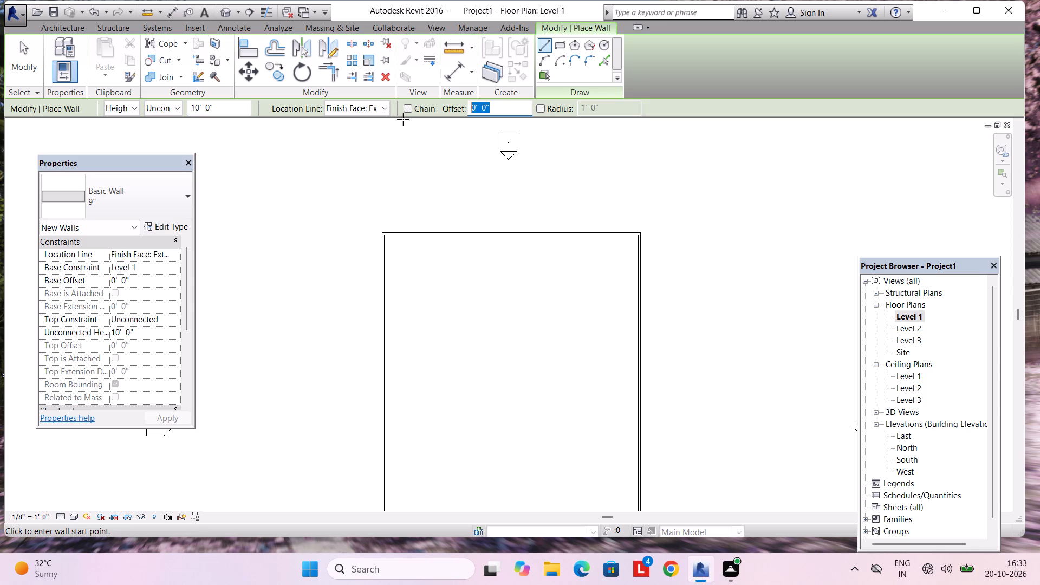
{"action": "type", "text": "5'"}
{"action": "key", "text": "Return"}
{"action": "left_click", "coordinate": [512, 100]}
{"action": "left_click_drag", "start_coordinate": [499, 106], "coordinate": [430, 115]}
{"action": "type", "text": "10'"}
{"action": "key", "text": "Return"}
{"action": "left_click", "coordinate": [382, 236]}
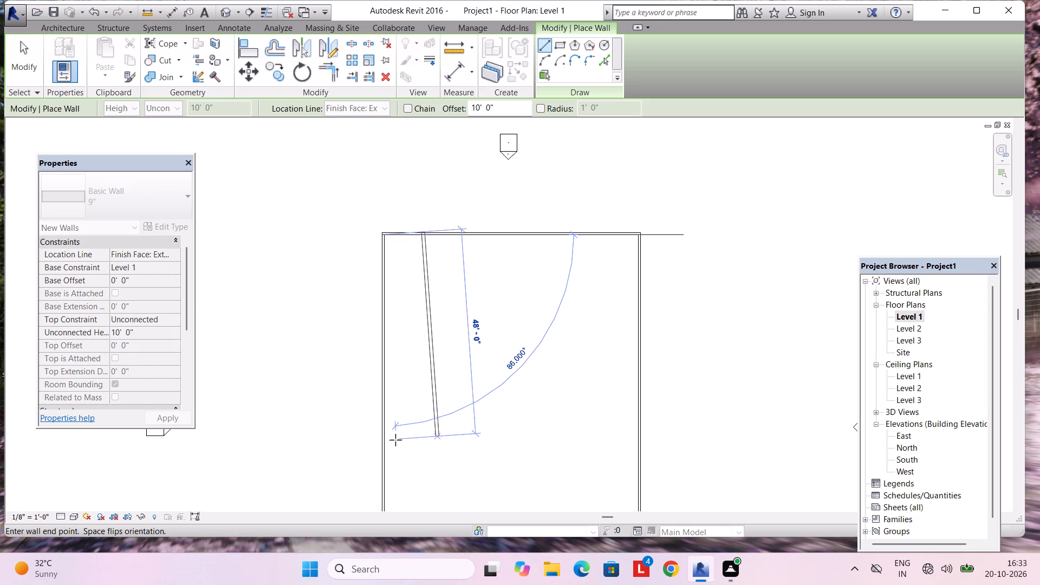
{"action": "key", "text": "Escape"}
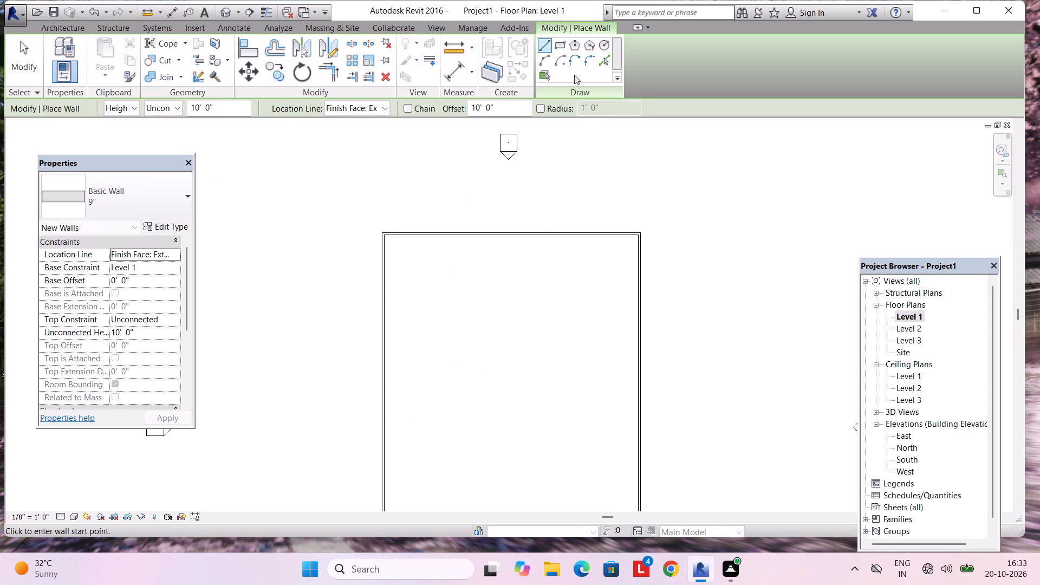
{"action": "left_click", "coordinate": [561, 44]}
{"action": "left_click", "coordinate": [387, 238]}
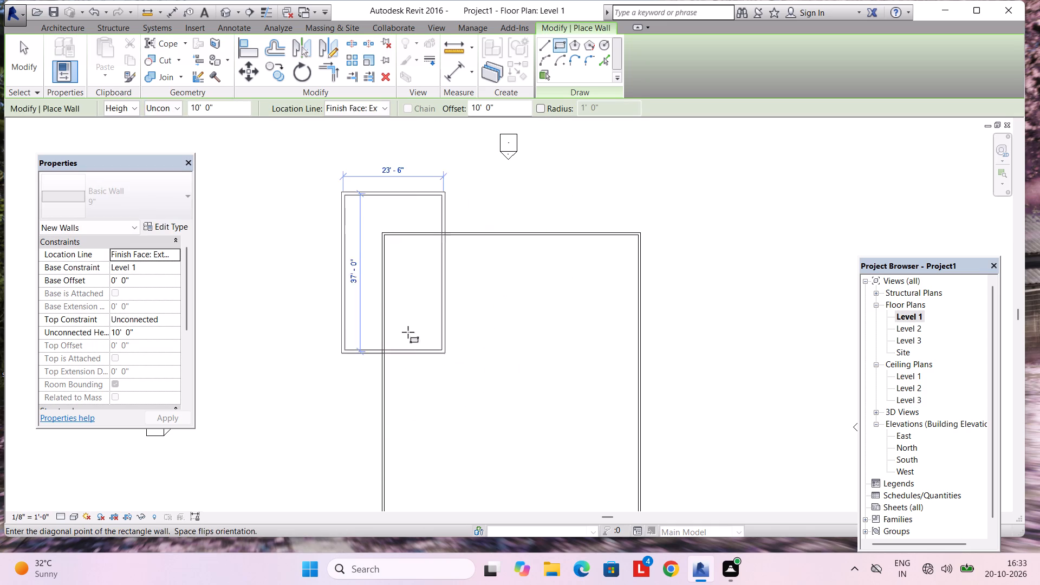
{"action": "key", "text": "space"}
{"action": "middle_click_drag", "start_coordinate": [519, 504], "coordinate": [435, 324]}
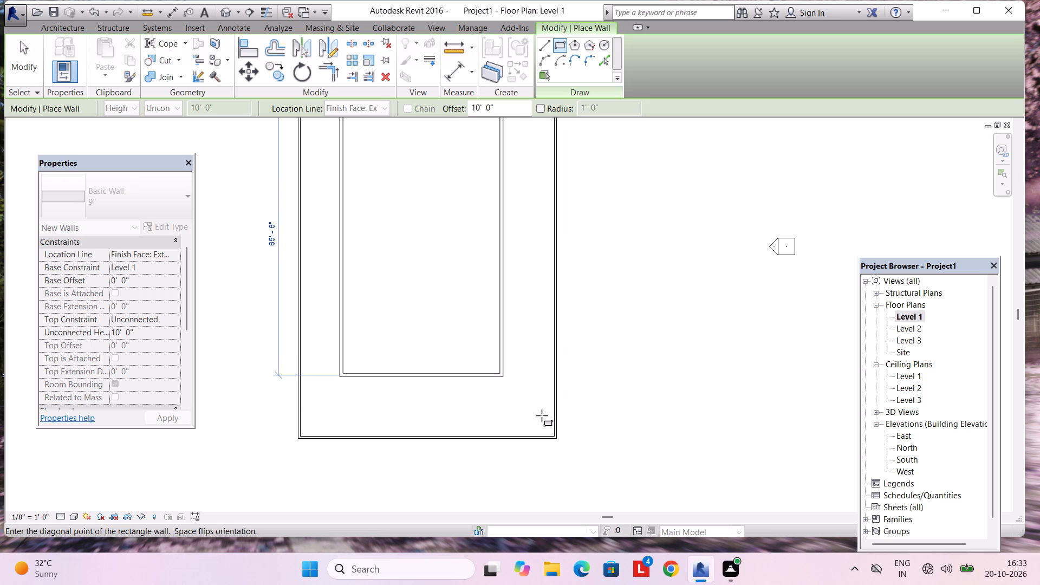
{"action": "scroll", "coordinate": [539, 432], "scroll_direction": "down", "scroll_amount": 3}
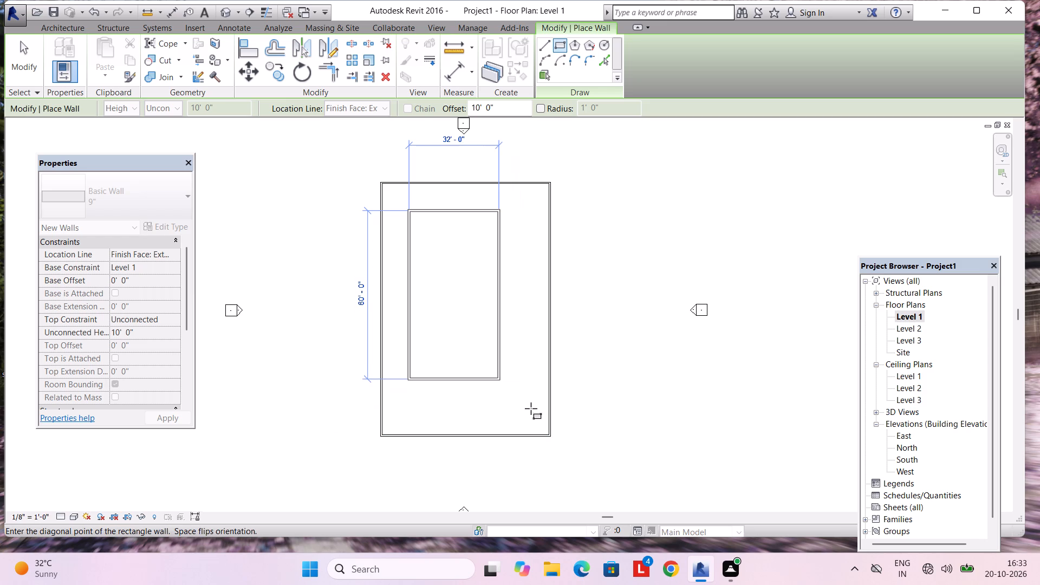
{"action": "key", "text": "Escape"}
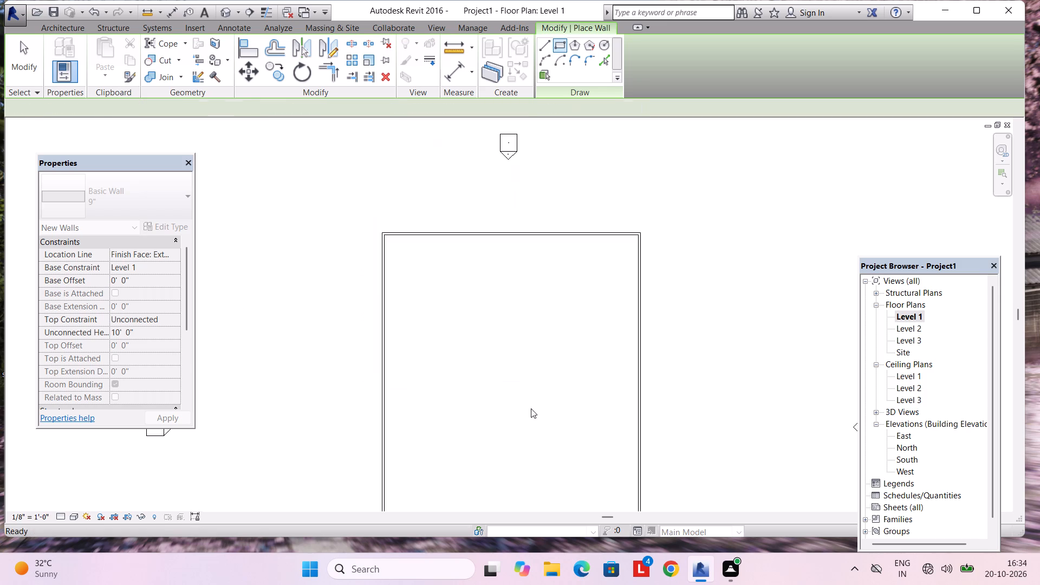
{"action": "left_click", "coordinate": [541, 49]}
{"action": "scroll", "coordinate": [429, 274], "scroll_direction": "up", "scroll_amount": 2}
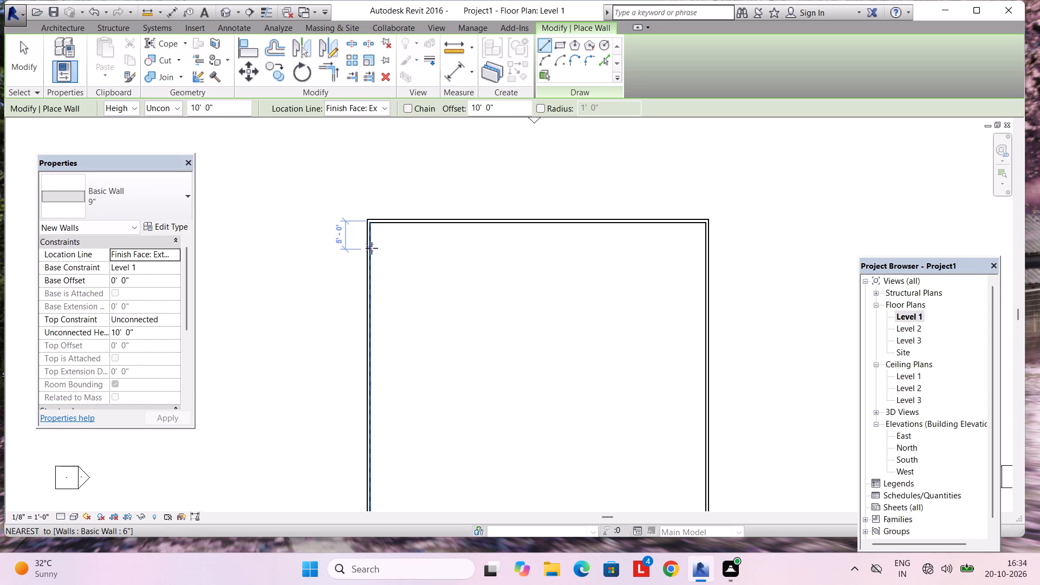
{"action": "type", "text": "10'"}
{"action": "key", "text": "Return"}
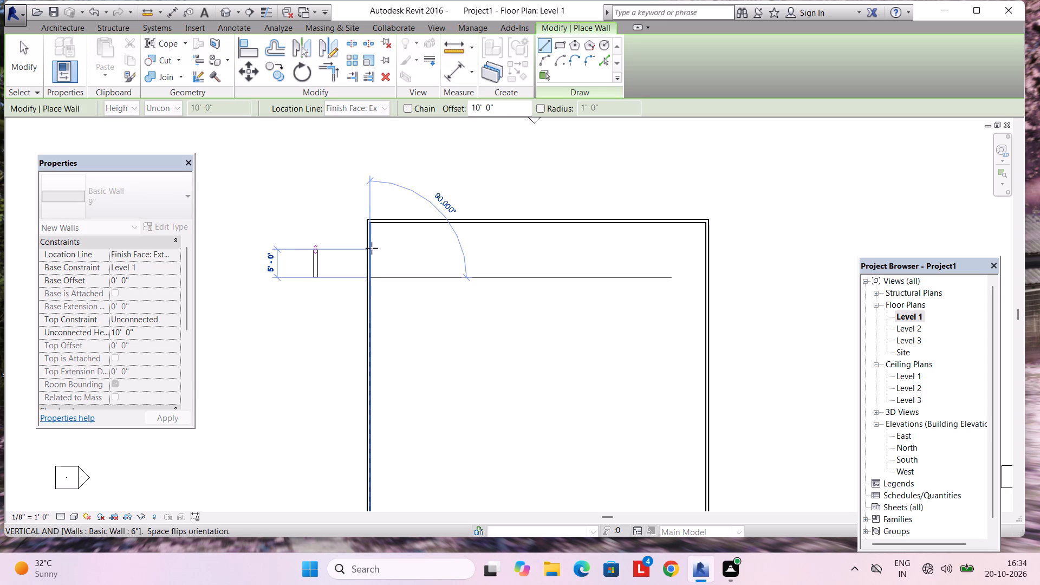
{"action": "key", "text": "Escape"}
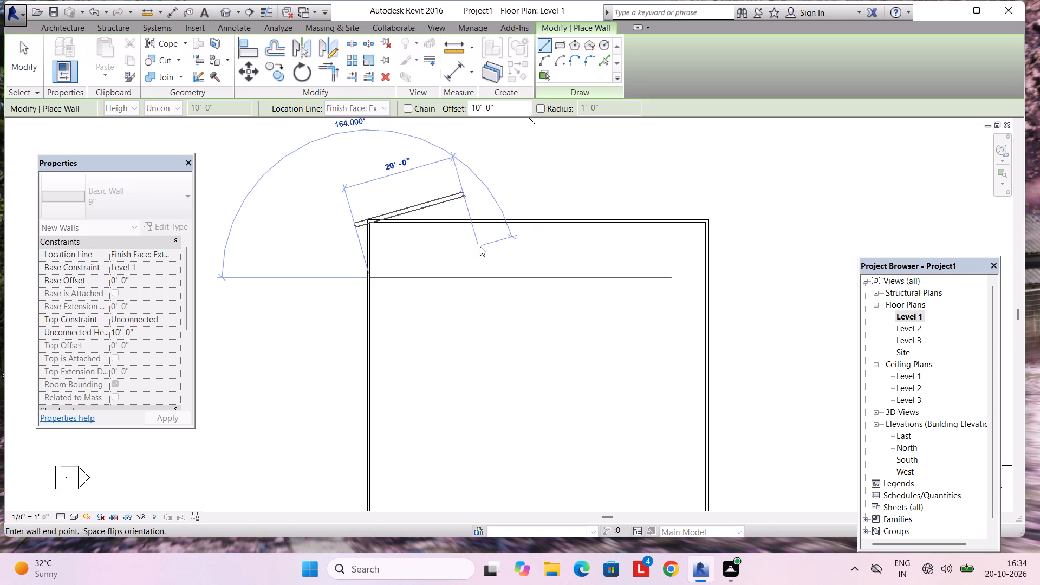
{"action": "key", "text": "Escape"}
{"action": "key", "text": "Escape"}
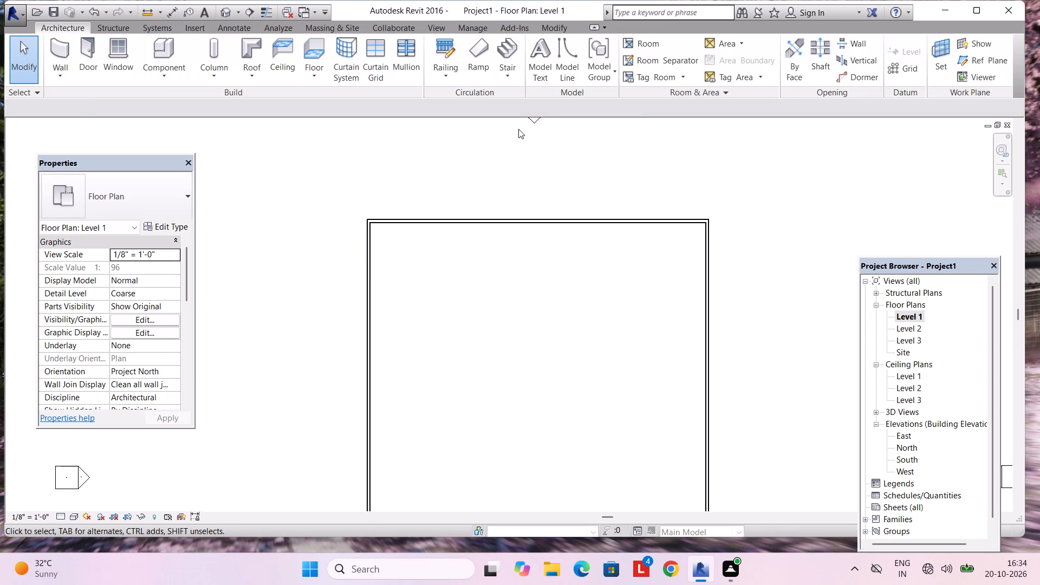
Draw a horizontal 9" wall 10' south of the north perimeter wall, spanning from the west wall to the east wall.
{"action": "left_click", "coordinate": [56, 43]}
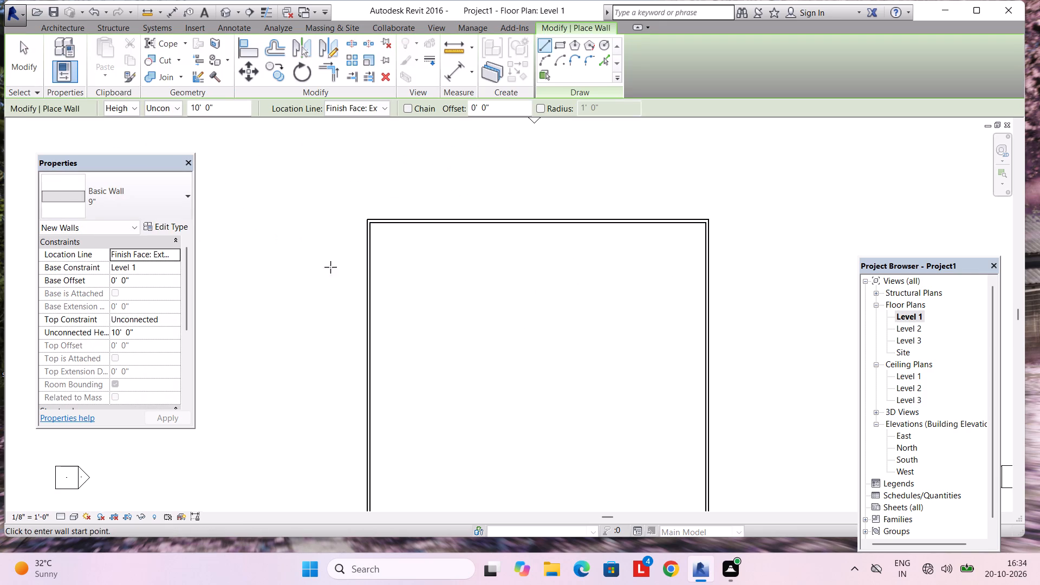
{"action": "scroll", "coordinate": [413, 263], "scroll_direction": "up", "scroll_amount": 2}
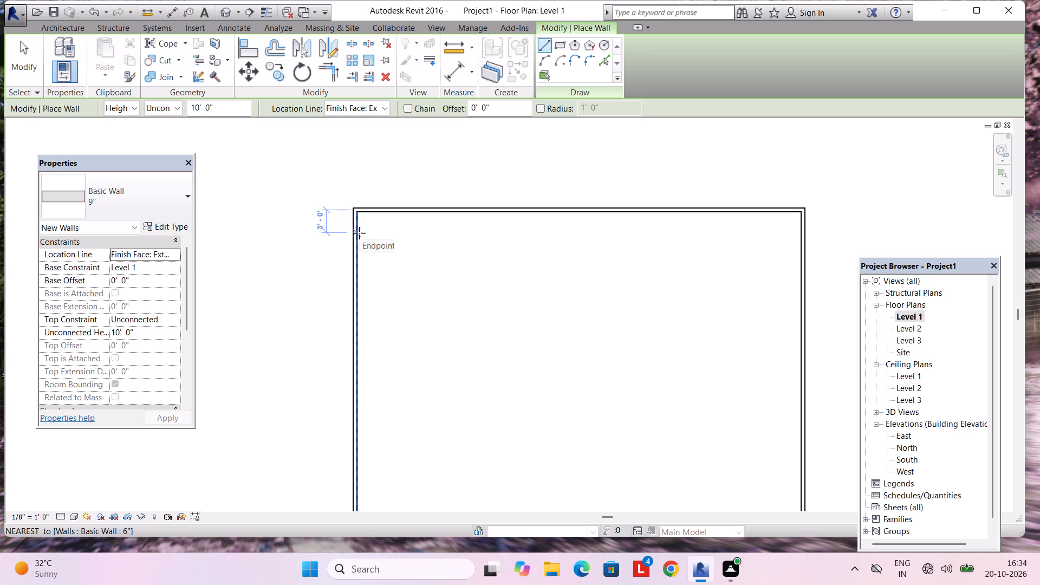
{"action": "type", "text": "10'"}
{"action": "key", "text": "Return"}
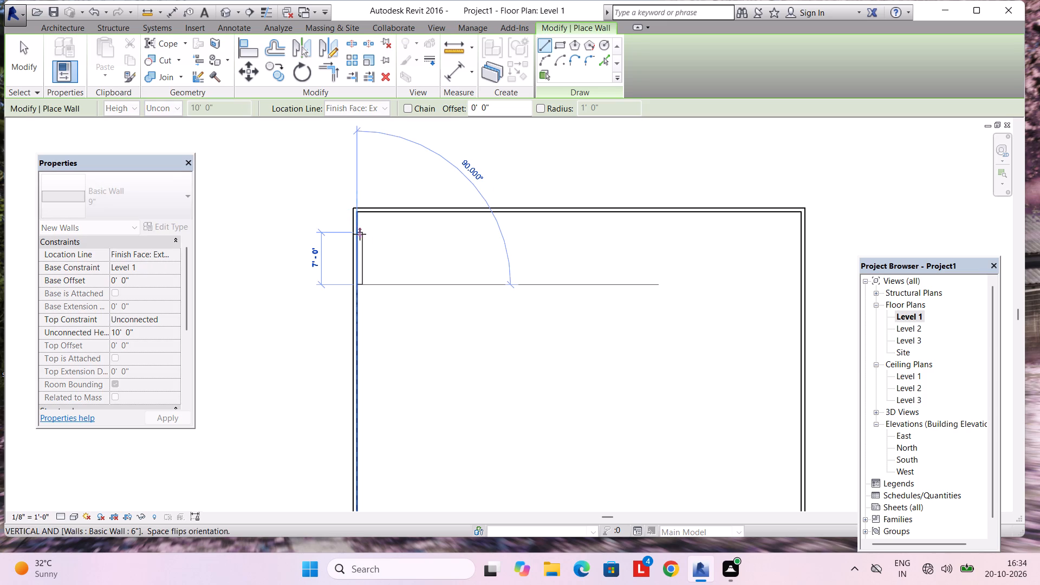
{"action": "left_click", "coordinate": [801, 284]}
{"action": "key", "text": "Escape"}
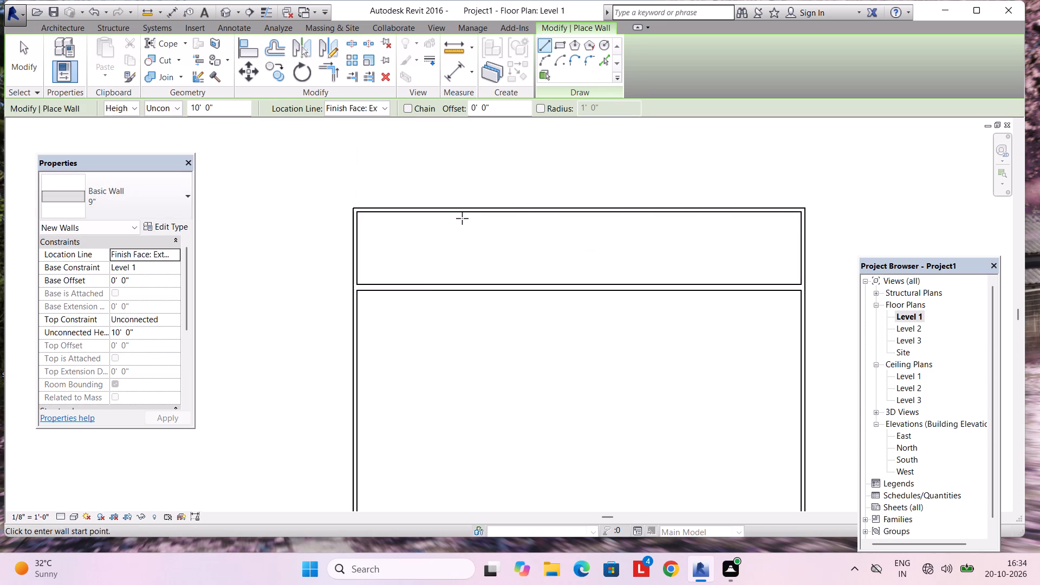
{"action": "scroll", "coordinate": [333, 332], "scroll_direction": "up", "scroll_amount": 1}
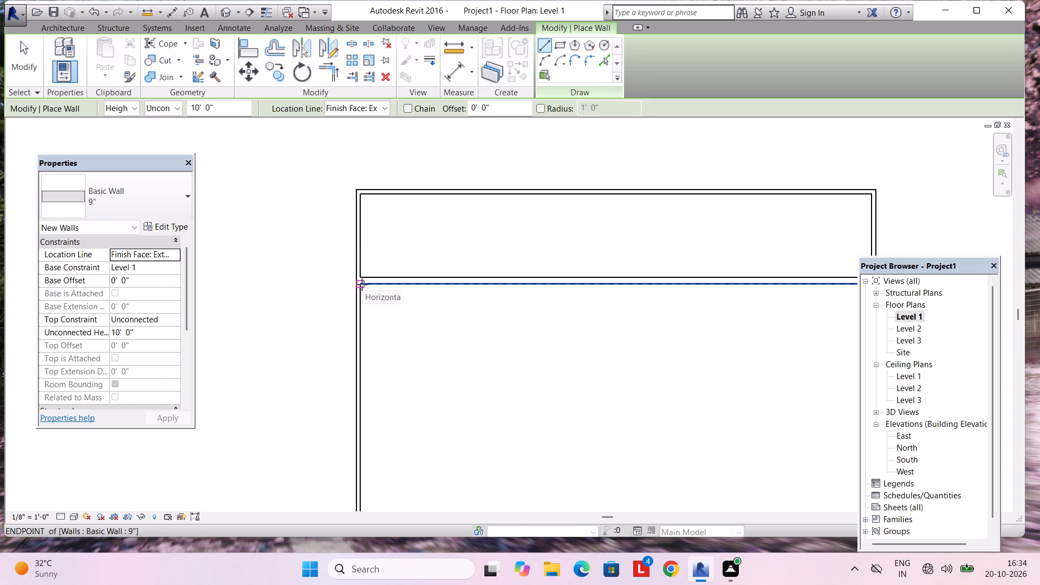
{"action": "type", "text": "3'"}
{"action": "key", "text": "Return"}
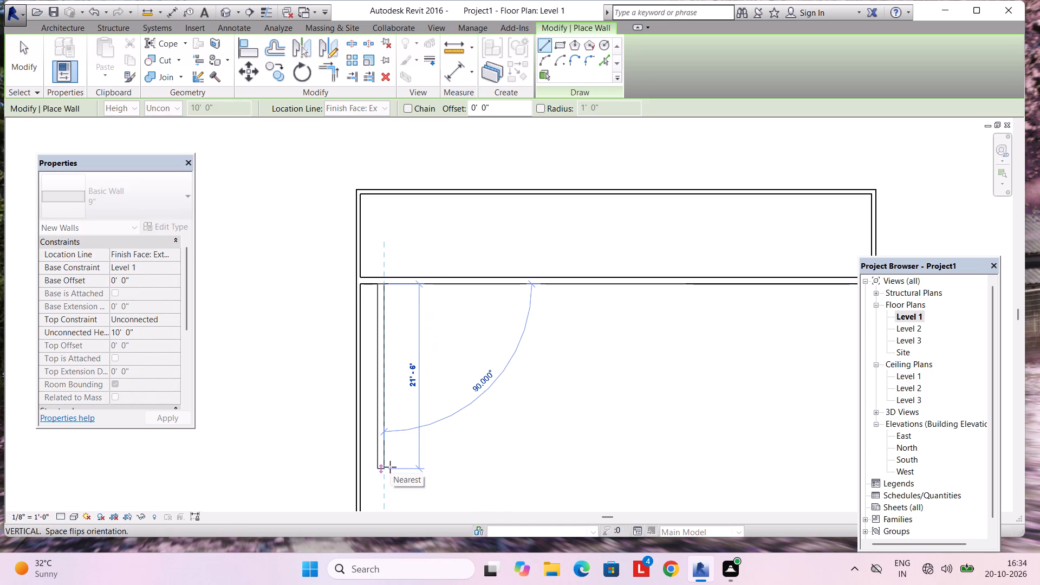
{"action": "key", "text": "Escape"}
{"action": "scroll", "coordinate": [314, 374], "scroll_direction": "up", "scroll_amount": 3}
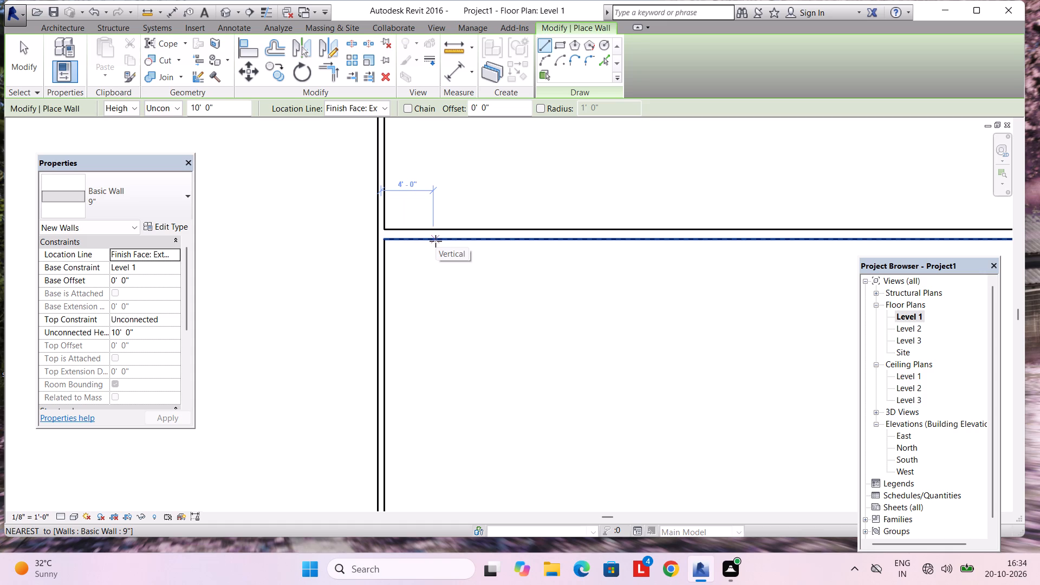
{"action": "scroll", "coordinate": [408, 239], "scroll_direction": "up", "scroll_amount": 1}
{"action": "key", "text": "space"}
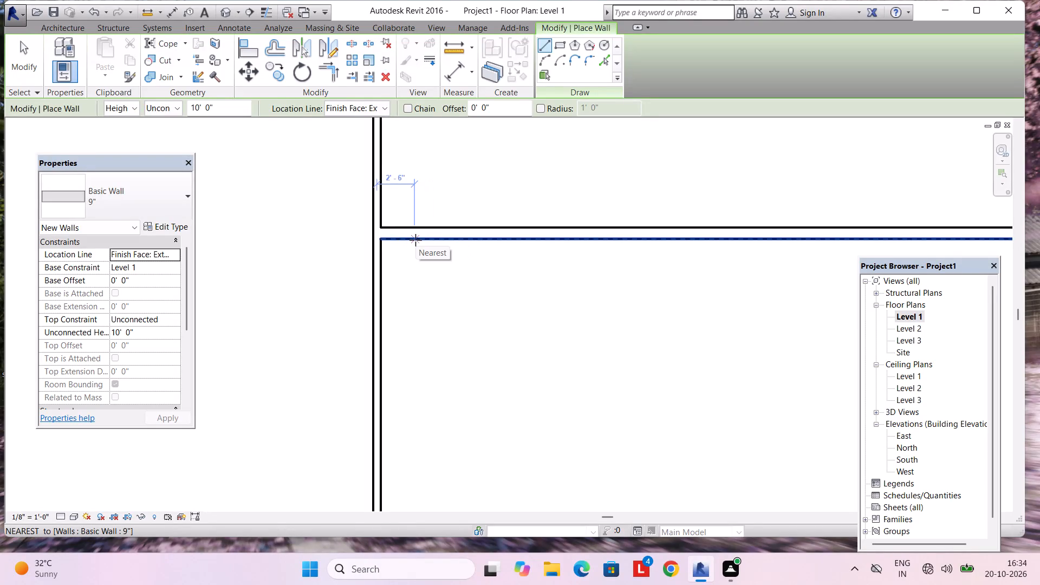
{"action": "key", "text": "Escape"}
Set the distance between the north perimeter wall's inner face and the horizontal 9" wall to 10'.
{"action": "scroll", "coordinate": [445, 210], "scroll_direction": "down", "scroll_amount": 4}
{"action": "middle_click_drag", "start_coordinate": [439, 218], "coordinate": [415, 291]}
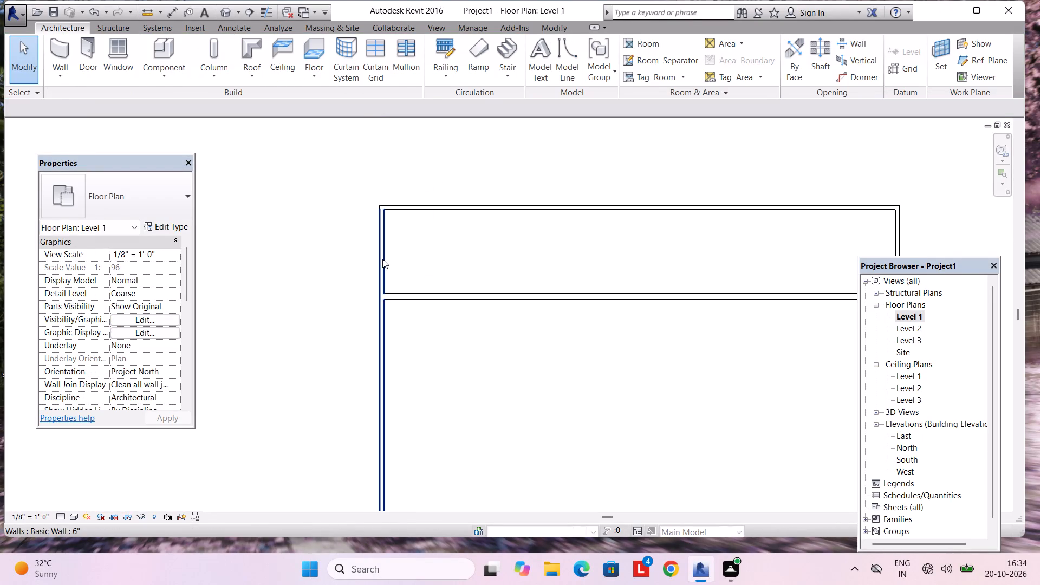
{"action": "left_click", "coordinate": [382, 259]}
{"action": "middle_click_drag", "start_coordinate": [475, 291], "coordinate": [447, 308]}
{"action": "left_click", "coordinate": [460, 317]}
{"action": "scroll", "coordinate": [352, 306], "scroll_direction": "up", "scroll_amount": 2}
{"action": "left_click", "coordinate": [318, 315]}
{"action": "left_click", "coordinate": [318, 315]}
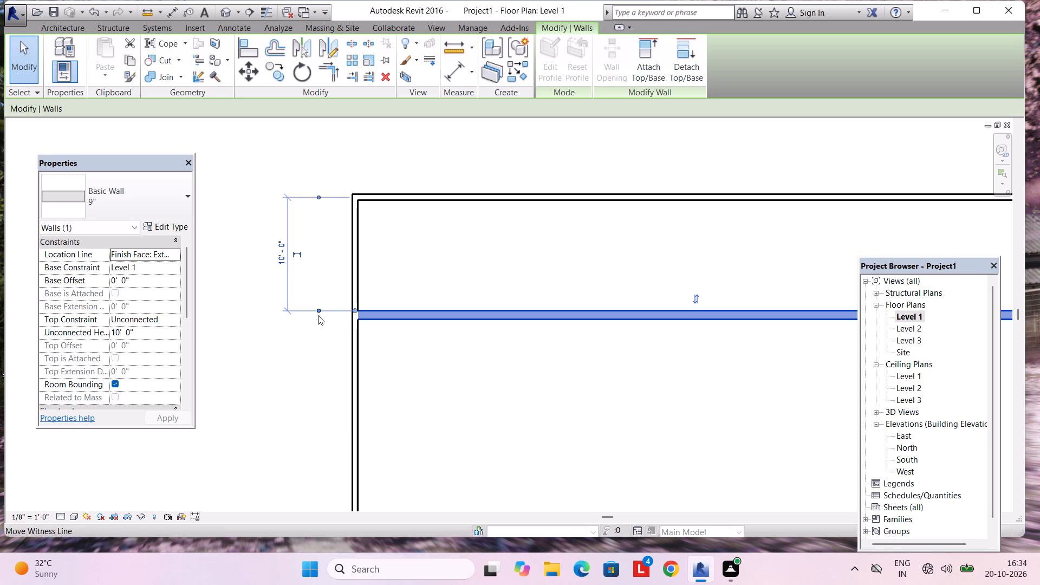
{"action": "left_click", "coordinate": [319, 196]}
{"action": "left_click", "coordinate": [276, 250]}
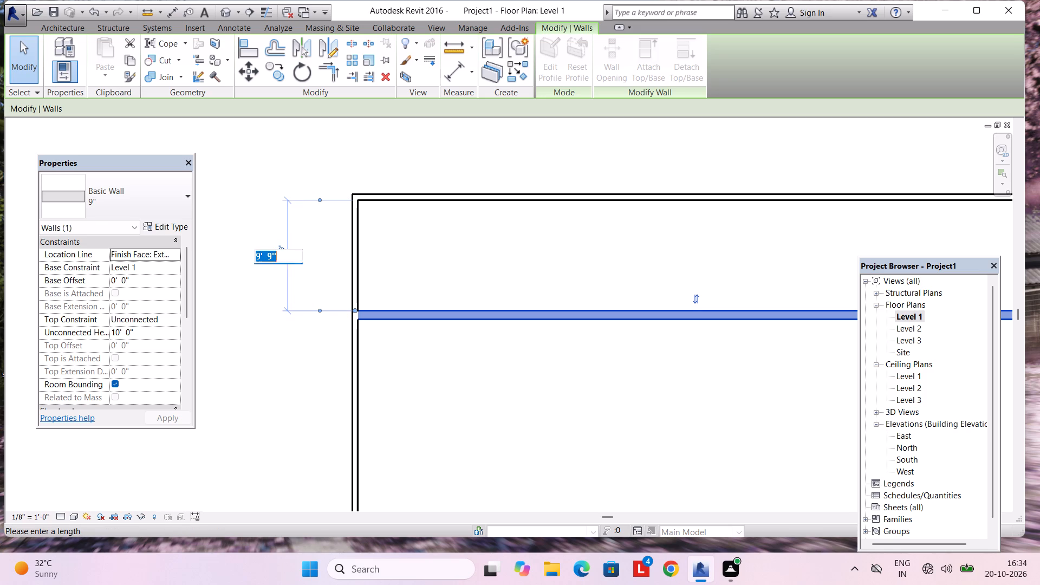
{"action": "type", "text": "10'"}
{"action": "key", "text": "Return"}
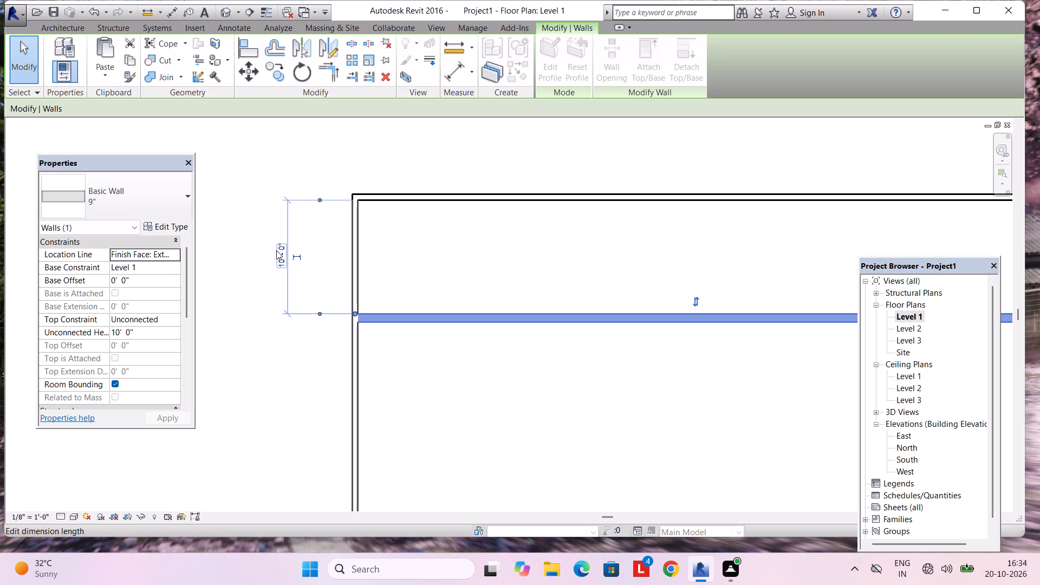
{"action": "key", "text": "Escape"}
Draw a vertical 9" wall 3' from the west perimeter wall, running from the horizontal 9" wall down to the south perimeter wall.
{"action": "left_click", "coordinate": [48, 54]}
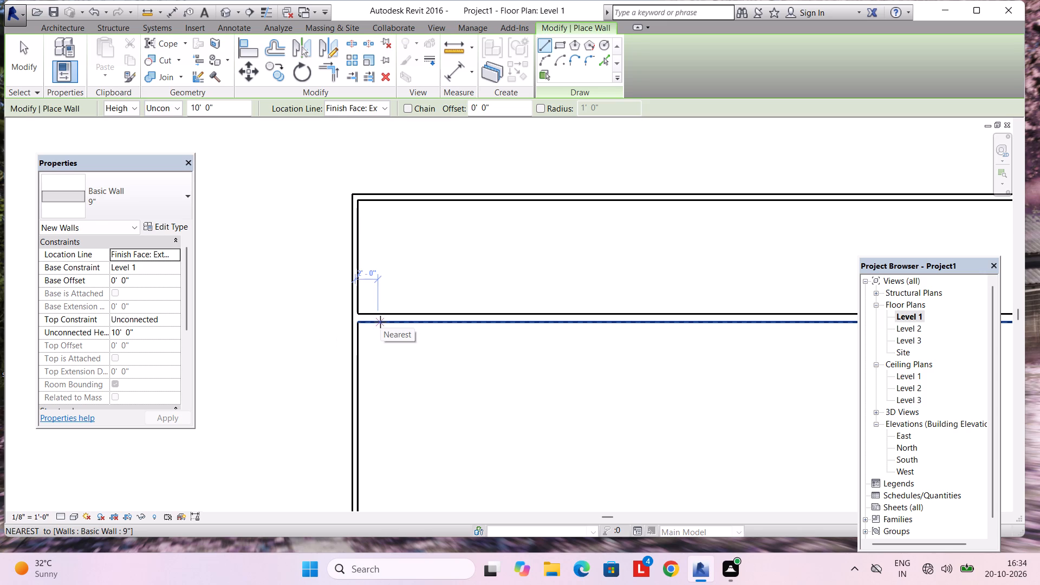
{"action": "type", "text": "3'"}
{"action": "key", "text": "Return"}
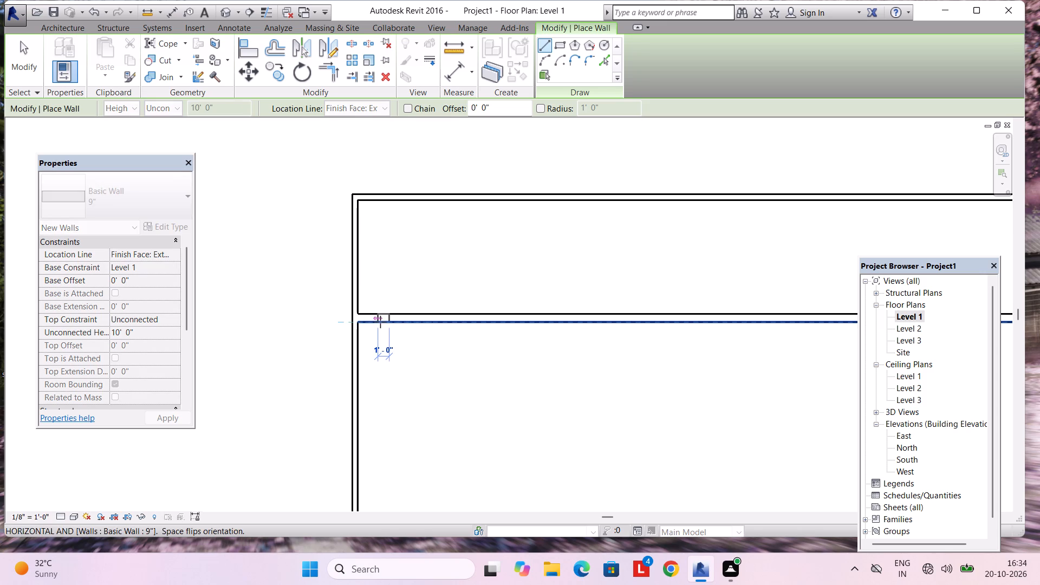
{"action": "scroll", "coordinate": [394, 456], "scroll_direction": "down", "scroll_amount": 3}
{"action": "middle_click_drag", "start_coordinate": [394, 456], "coordinate": [373, 260]}
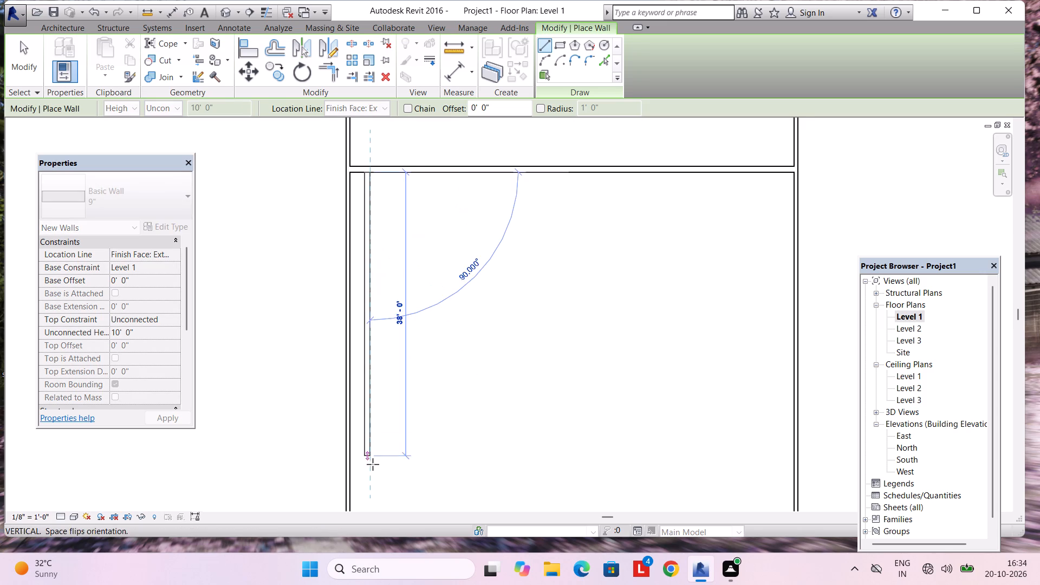
{"action": "middle_click_drag", "start_coordinate": [373, 469], "coordinate": [366, 427]}
{"action": "middle_click_drag", "start_coordinate": [369, 442], "coordinate": [366, 311]}
{"action": "middle_click_drag", "start_coordinate": [378, 404], "coordinate": [355, 359]}
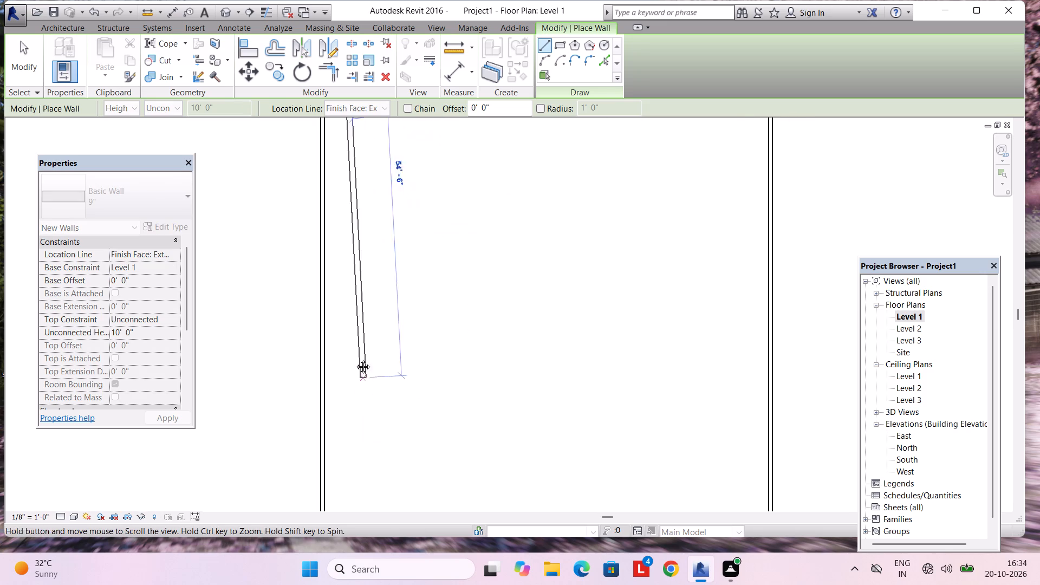
{"action": "middle_click_drag", "start_coordinate": [355, 359], "coordinate": [343, 310]}
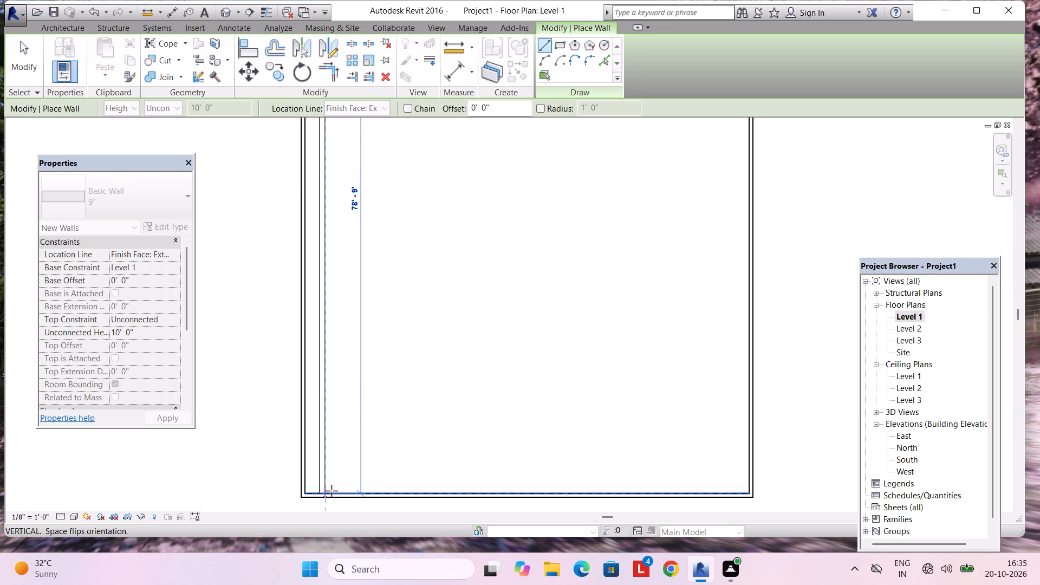
{"action": "left_click", "coordinate": [331, 491]}
{"action": "key", "text": "Escape"}
{"action": "middle_click_drag", "start_coordinate": [378, 312], "coordinate": [376, 448]}
{"action": "scroll", "coordinate": [378, 319], "scroll_direction": "down", "scroll_amount": 1}
{"action": "middle_click_drag", "start_coordinate": [378, 183], "coordinate": [379, 444]}
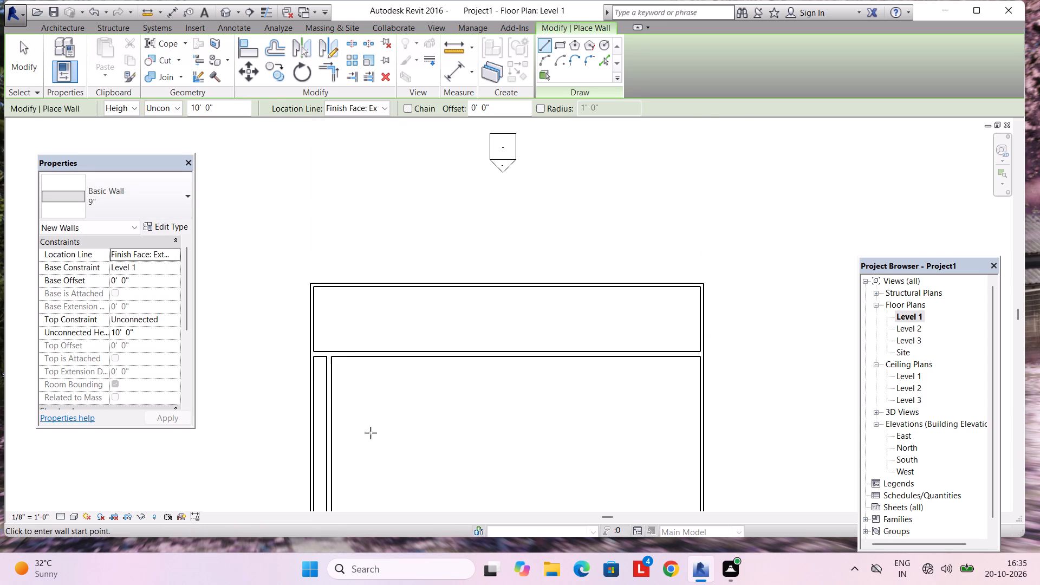
{"action": "scroll", "coordinate": [323, 379], "scroll_direction": "up", "scroll_amount": 2}
{"action": "key", "text": "Escape"}
Set the distance between the west perimeter wall and the west face of the adjacent vertical 9" wall to 3'.
{"action": "left_click", "coordinate": [323, 352]}
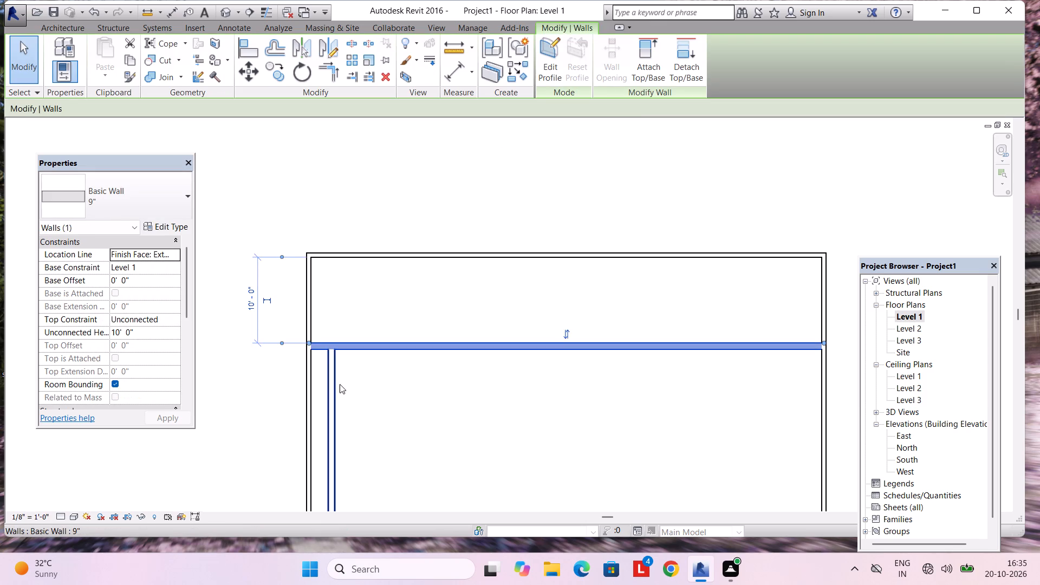
{"action": "left_click", "coordinate": [340, 384]}
{"action": "scroll", "coordinate": [327, 386], "scroll_direction": "up", "scroll_amount": 2}
{"action": "scroll", "coordinate": [328, 371], "scroll_direction": "down", "scroll_amount": 3}
{"action": "middle_click_drag", "start_coordinate": [356, 408], "coordinate": [349, 241]}
{"action": "middle_click_drag", "start_coordinate": [365, 420], "coordinate": [391, 207]}
{"action": "middle_click_drag", "start_coordinate": [396, 441], "coordinate": [394, 250]}
{"action": "scroll", "coordinate": [394, 250], "scroll_direction": "down", "scroll_amount": 1}
{"action": "scroll", "coordinate": [358, 385], "scroll_direction": "up", "scroll_amount": 3}
{"action": "left_click", "coordinate": [352, 368]}
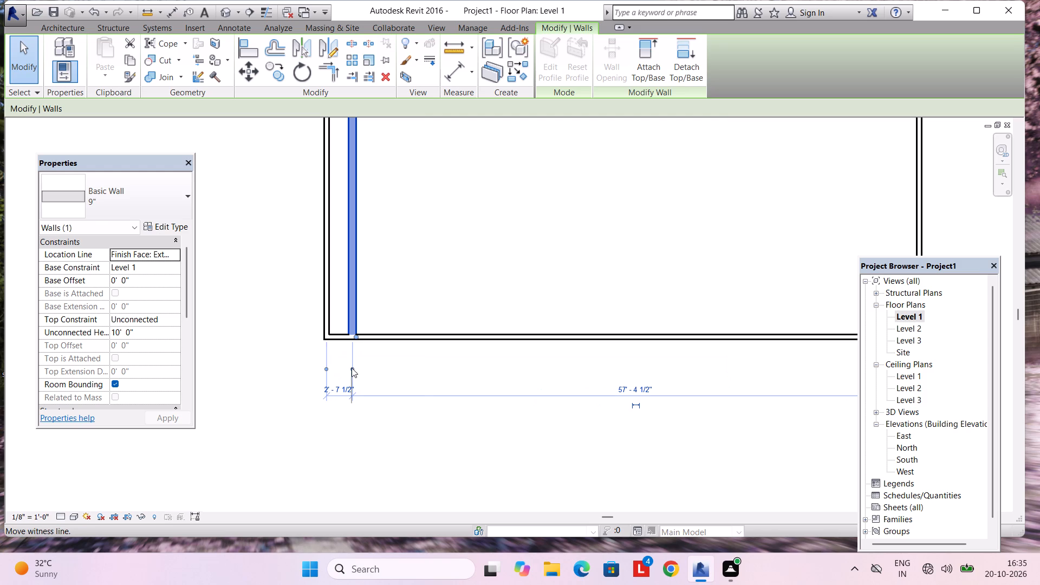
{"action": "left_click", "coordinate": [339, 386]}
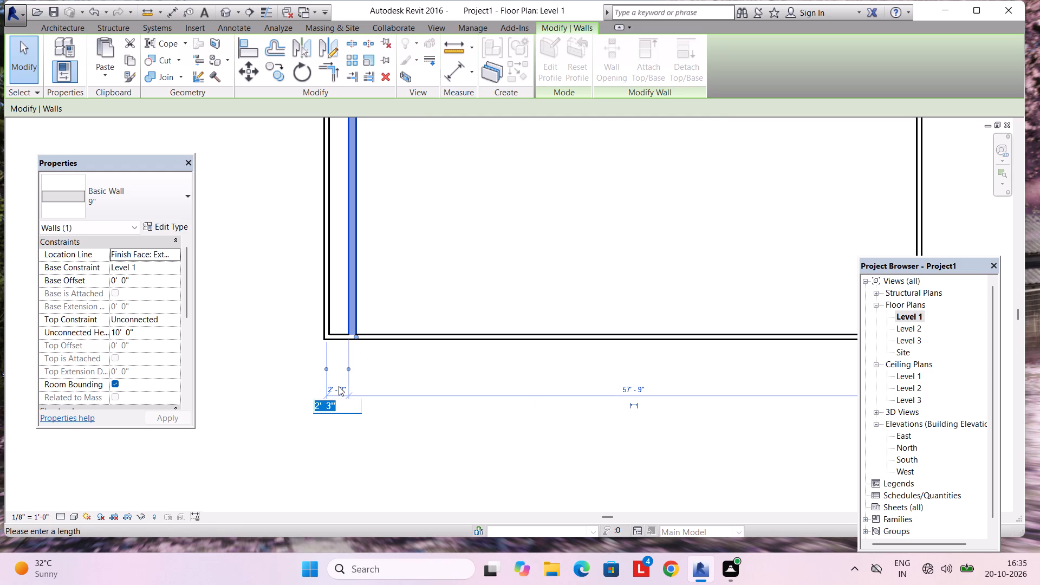
{"action": "type", "text": "3'"}
{"action": "key", "text": "Return"}
Draw a vertical 9" wall 3' from the east perimeter wall, running from the horizontal 9" wall down to the south perimeter wall.
{"action": "key", "text": "Return"}
{"action": "middle_click_drag", "start_coordinate": [562, 300], "coordinate": [547, 367]}
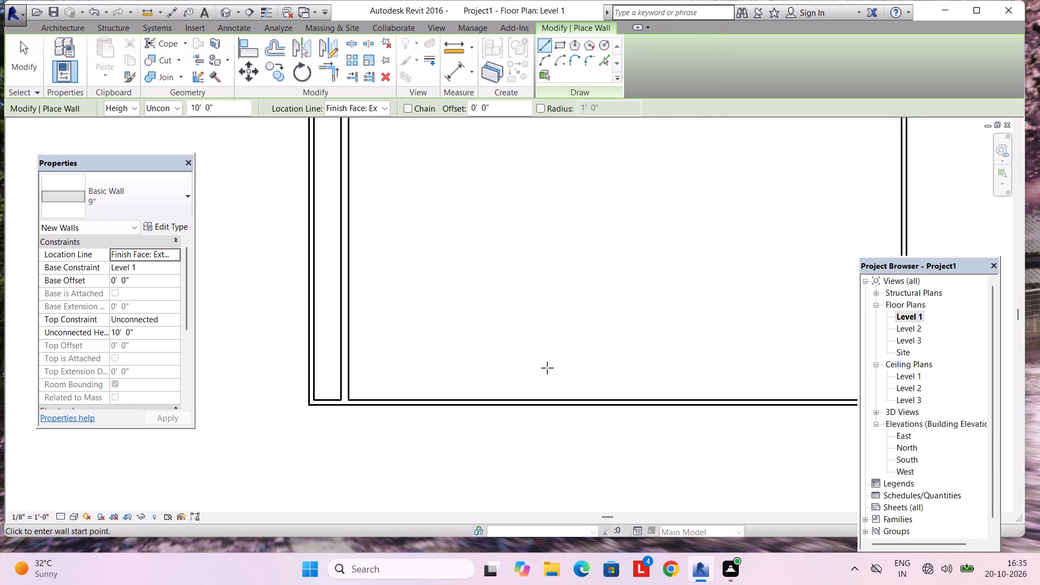
{"action": "middle_click_drag", "start_coordinate": [544, 317], "coordinate": [519, 410]}
{"action": "scroll", "coordinate": [500, 300], "scroll_direction": "down", "scroll_amount": 4}
{"action": "middle_click_drag", "start_coordinate": [536, 310], "coordinate": [479, 419]}
{"action": "middle_click_drag", "start_coordinate": [476, 331], "coordinate": [434, 471]}
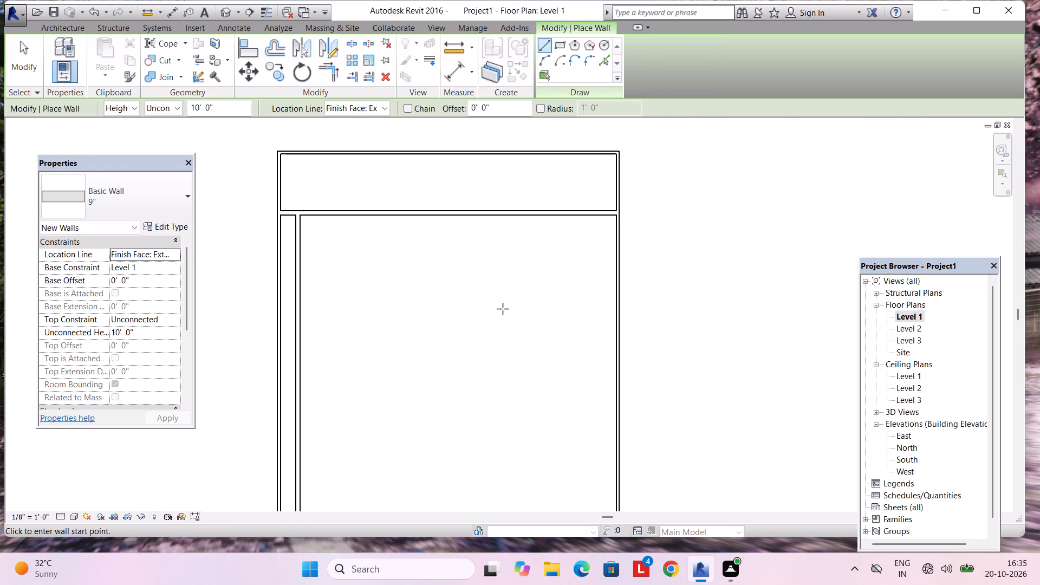
{"action": "scroll", "coordinate": [570, 272], "scroll_direction": "up", "scroll_amount": 2}
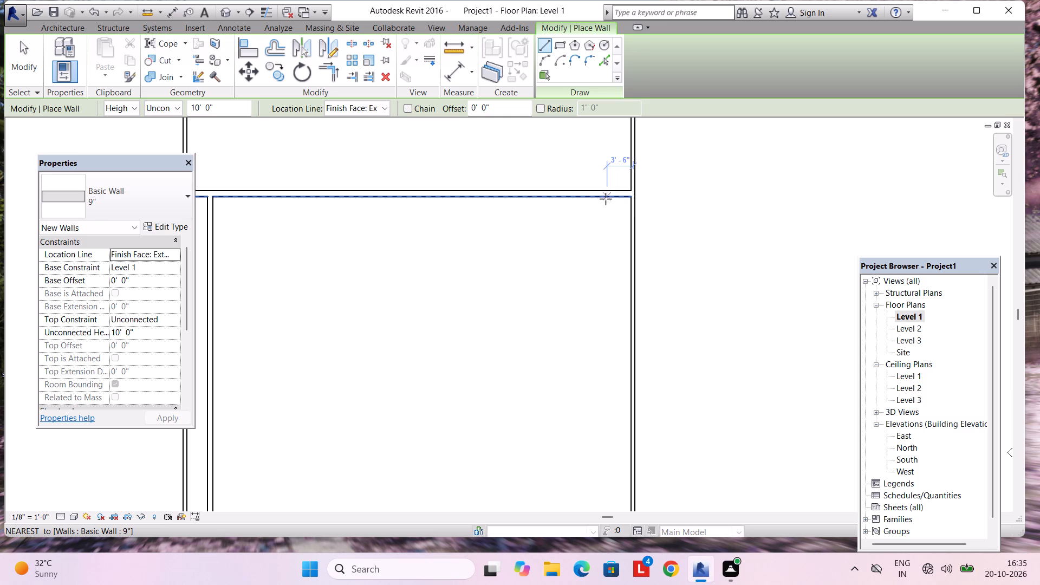
{"action": "type", "text": "3'"}
{"action": "key", "text": "Return"}
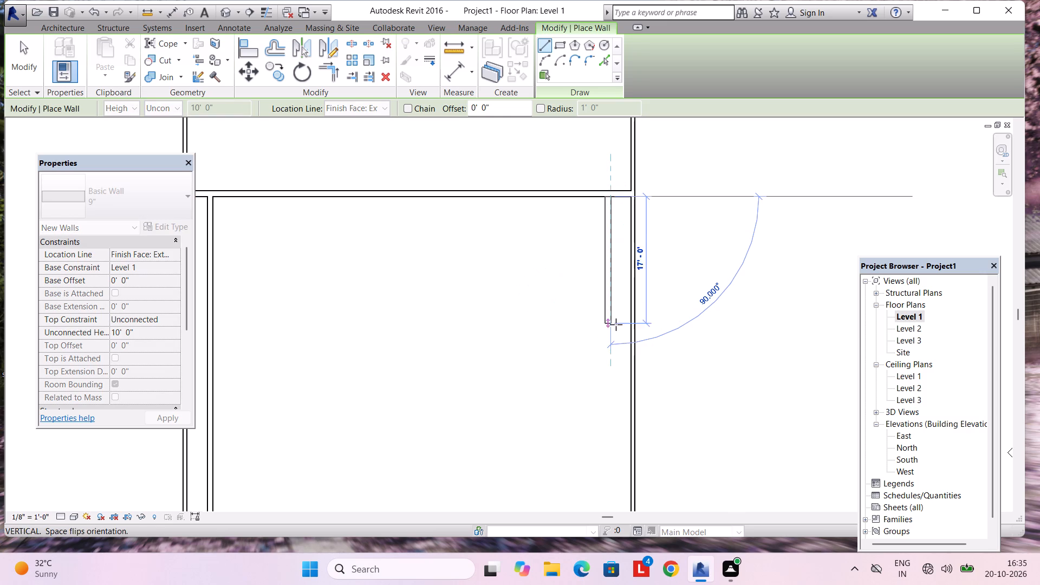
{"action": "middle_click_drag", "start_coordinate": [614, 493], "coordinate": [566, 187]}
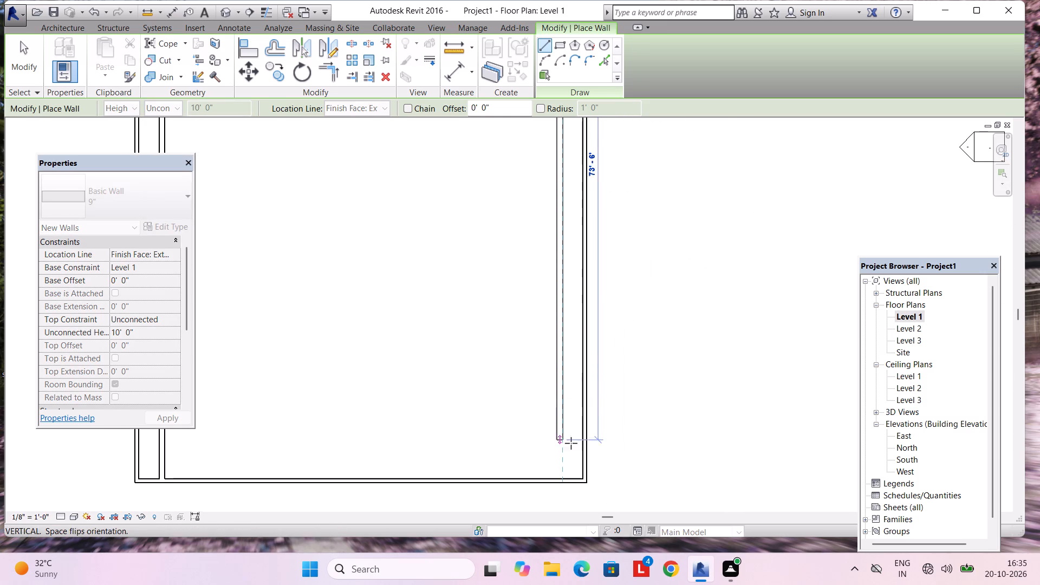
{"action": "left_click", "coordinate": [574, 476]}
{"action": "key", "text": "Escape"}
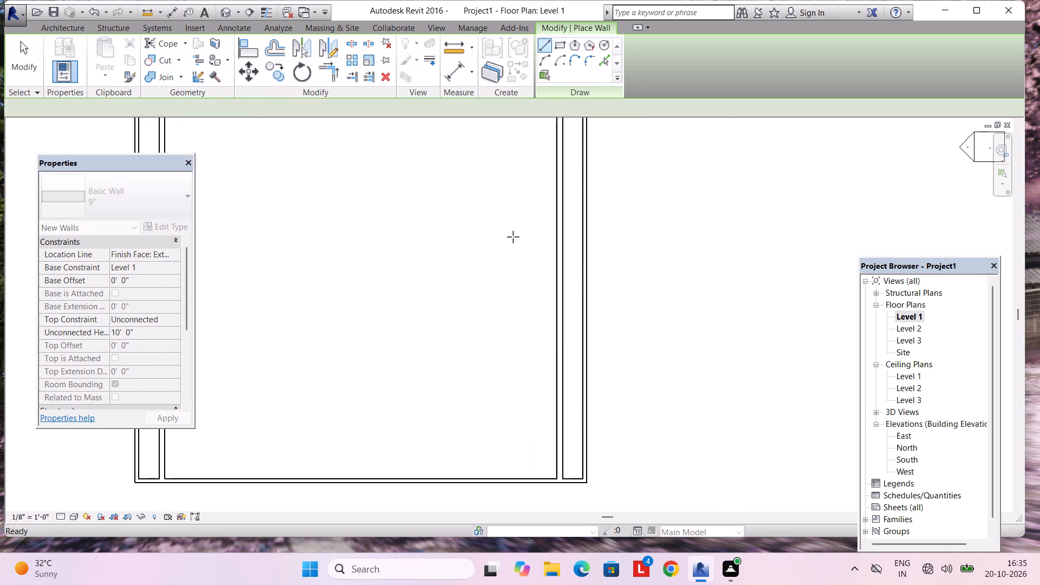
{"action": "key", "text": "Escape"}
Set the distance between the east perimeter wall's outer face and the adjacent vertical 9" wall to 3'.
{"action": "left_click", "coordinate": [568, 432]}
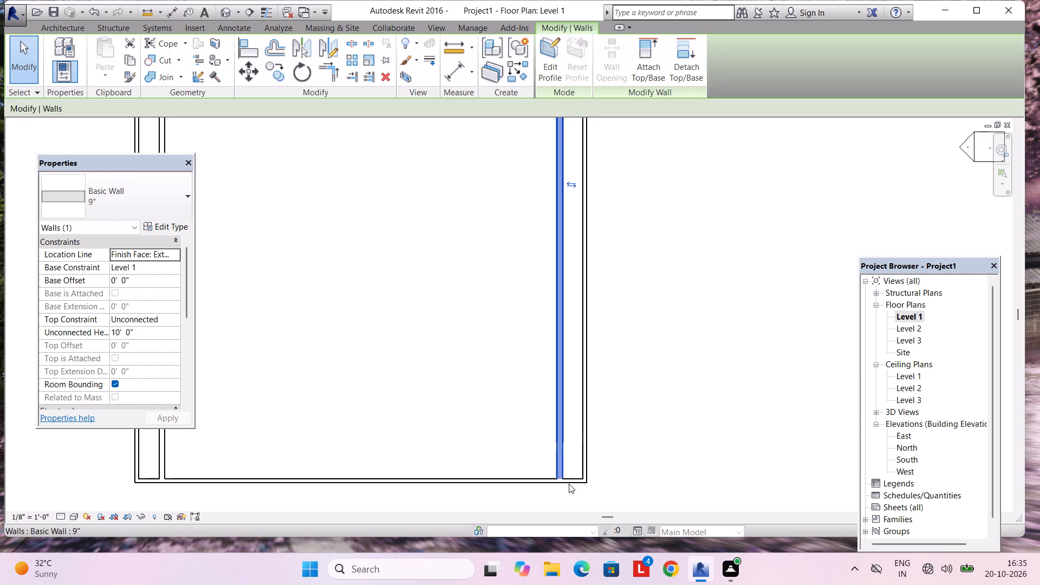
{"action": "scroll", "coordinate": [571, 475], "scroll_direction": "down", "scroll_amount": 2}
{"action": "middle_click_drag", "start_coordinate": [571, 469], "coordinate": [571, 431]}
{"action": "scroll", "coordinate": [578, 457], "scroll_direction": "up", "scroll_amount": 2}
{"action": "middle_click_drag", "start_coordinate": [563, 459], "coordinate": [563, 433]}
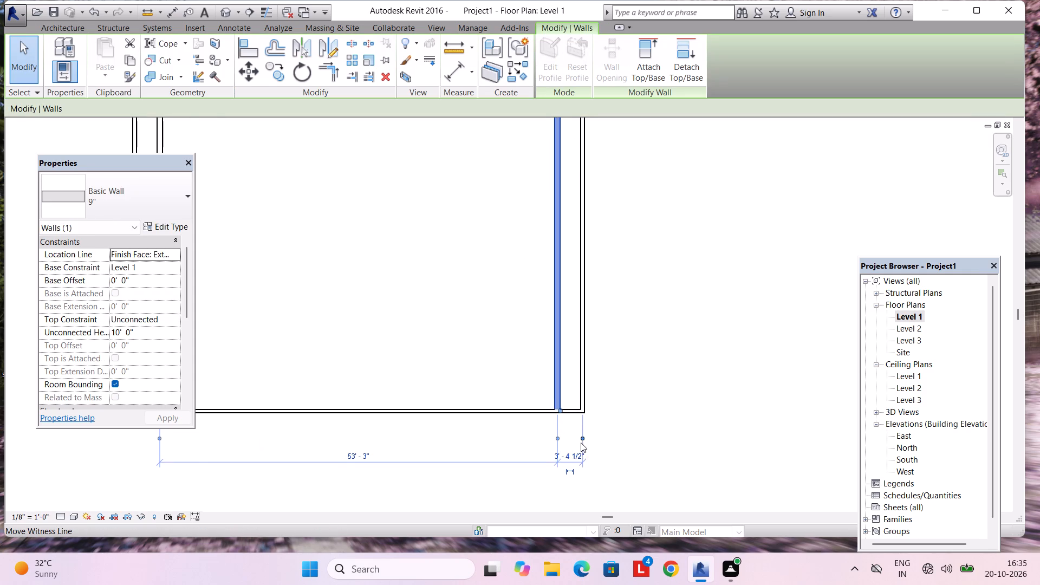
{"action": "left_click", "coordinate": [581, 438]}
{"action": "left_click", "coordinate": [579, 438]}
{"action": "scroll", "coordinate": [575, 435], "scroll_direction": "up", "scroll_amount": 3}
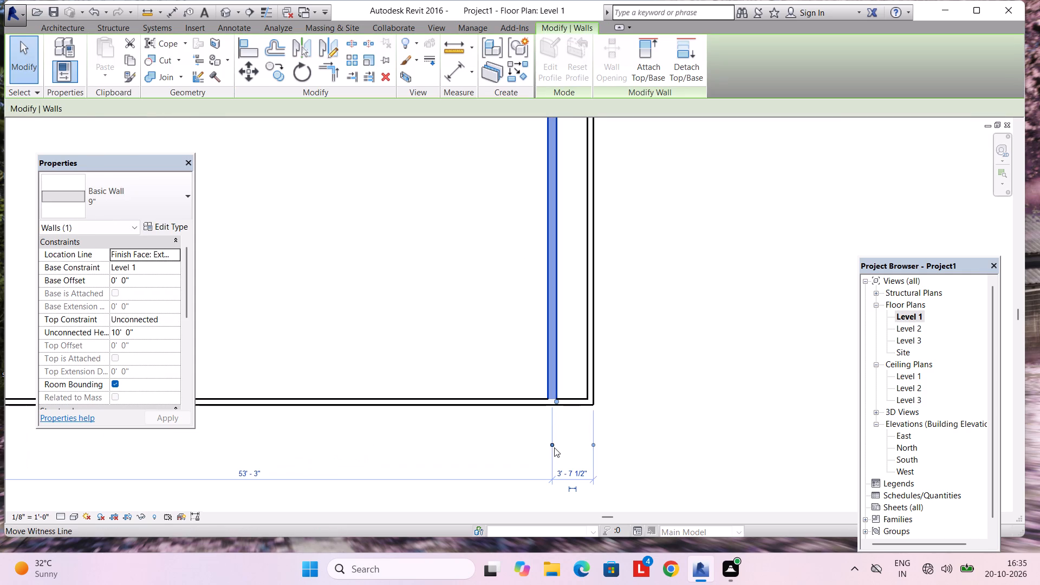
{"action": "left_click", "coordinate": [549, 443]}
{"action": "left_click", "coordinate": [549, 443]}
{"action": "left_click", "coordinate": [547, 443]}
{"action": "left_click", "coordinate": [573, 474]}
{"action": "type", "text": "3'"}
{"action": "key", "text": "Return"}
Set the distance between the east perimeter wall's centreline and the east face of the adjacent vertical 9" wall to 3'.
{"action": "scroll", "coordinate": [570, 438], "scroll_direction": "up", "scroll_amount": 2}
{"action": "left_click", "coordinate": [602, 448]}
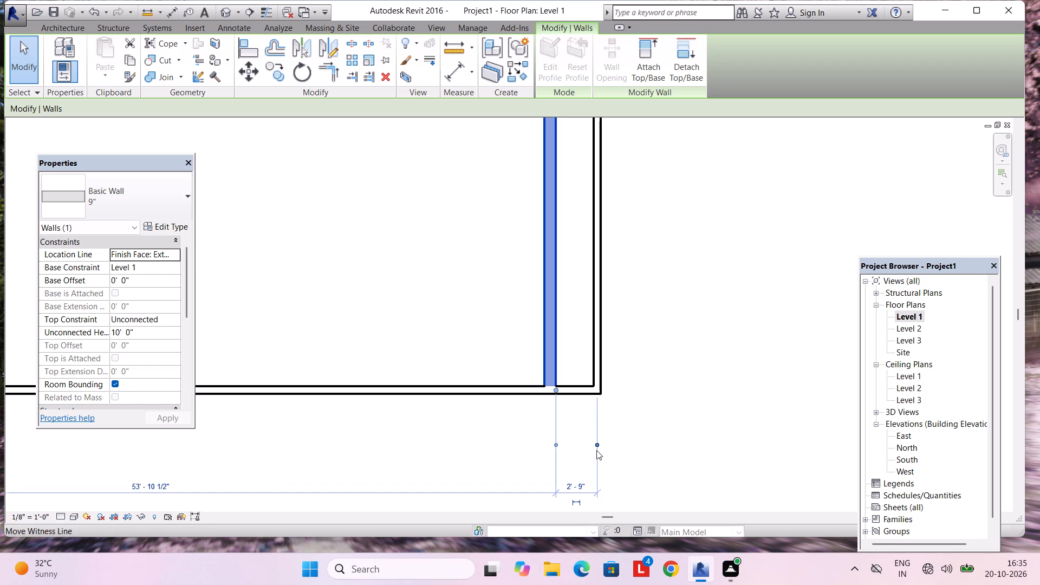
{"action": "left_click", "coordinate": [577, 487]}
{"action": "type", "text": "3'"}
{"action": "key", "text": "Return"}
{"action": "key", "text": "Escape"}
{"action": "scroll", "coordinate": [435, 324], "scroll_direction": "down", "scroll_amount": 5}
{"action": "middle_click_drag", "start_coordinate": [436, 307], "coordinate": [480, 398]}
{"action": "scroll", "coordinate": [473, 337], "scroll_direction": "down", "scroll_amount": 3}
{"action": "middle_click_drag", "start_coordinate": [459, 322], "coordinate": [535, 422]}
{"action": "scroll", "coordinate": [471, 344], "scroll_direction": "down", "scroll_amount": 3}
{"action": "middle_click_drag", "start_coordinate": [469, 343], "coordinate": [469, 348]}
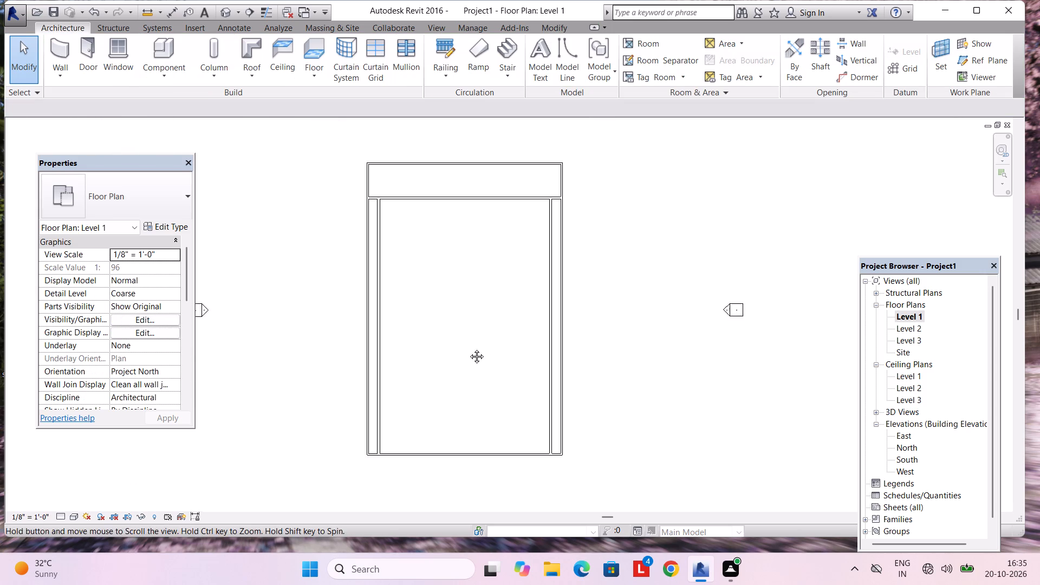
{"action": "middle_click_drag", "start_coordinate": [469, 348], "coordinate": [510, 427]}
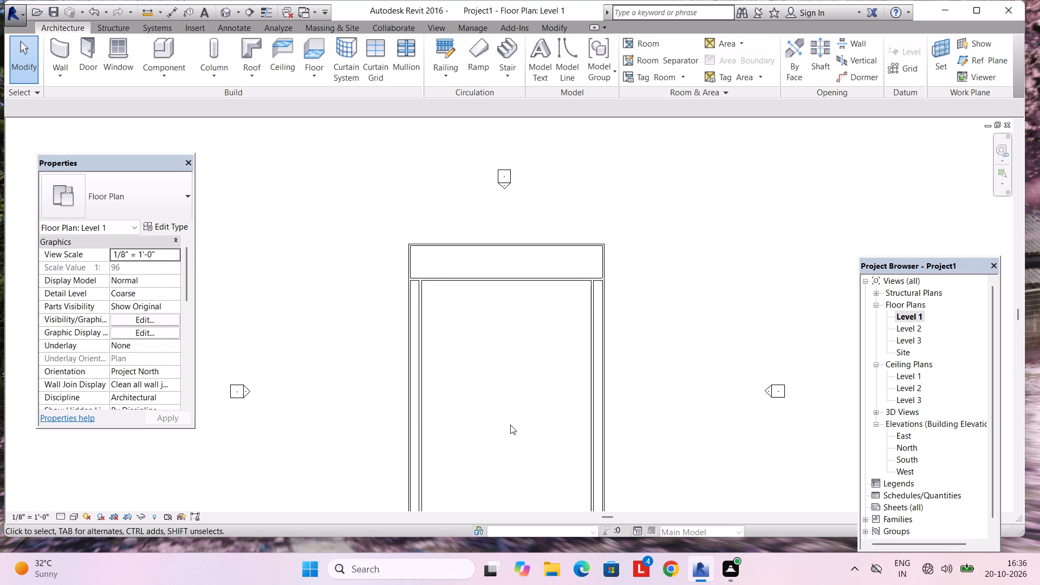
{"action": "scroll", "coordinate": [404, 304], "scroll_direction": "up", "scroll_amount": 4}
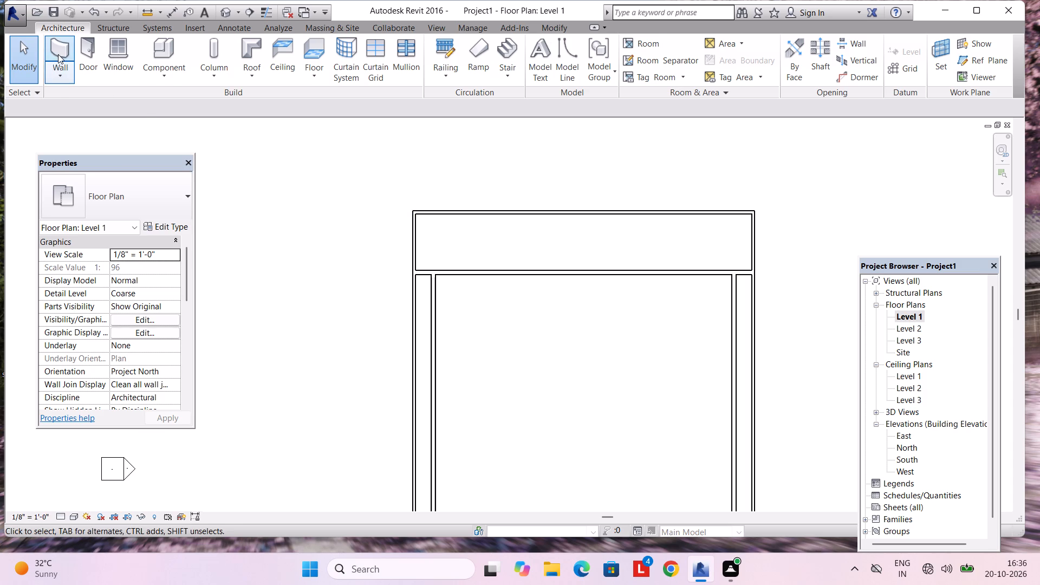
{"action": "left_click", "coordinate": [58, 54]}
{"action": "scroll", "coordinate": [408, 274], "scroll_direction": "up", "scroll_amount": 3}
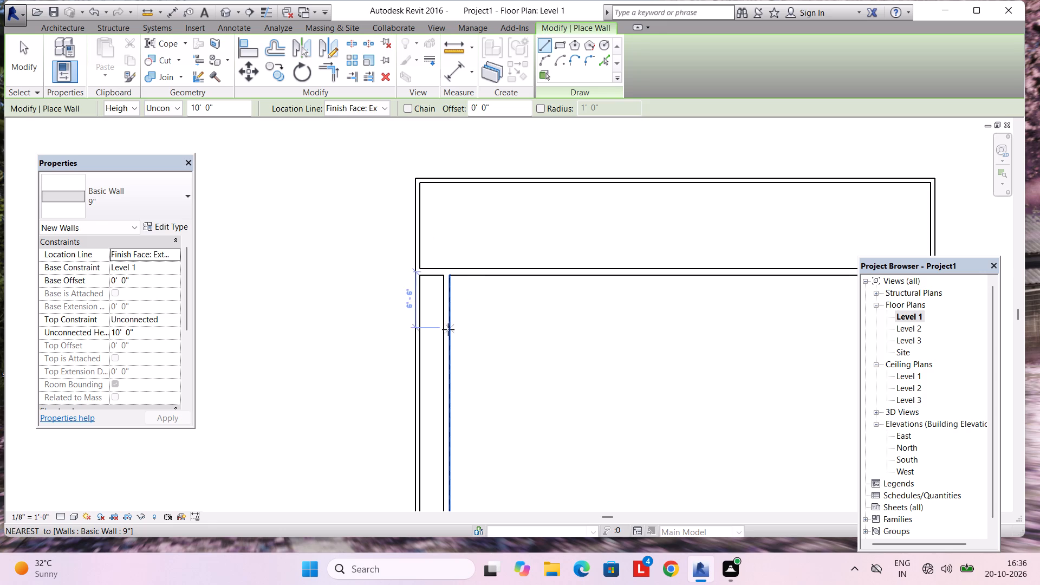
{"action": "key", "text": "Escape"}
Draw a horizontal 9" wall 20' north of the south perimeter wall, spanning from the west perimeter wall to the east perimeter wall.
{"action": "middle_click_drag", "start_coordinate": [385, 336], "coordinate": [379, 329]}
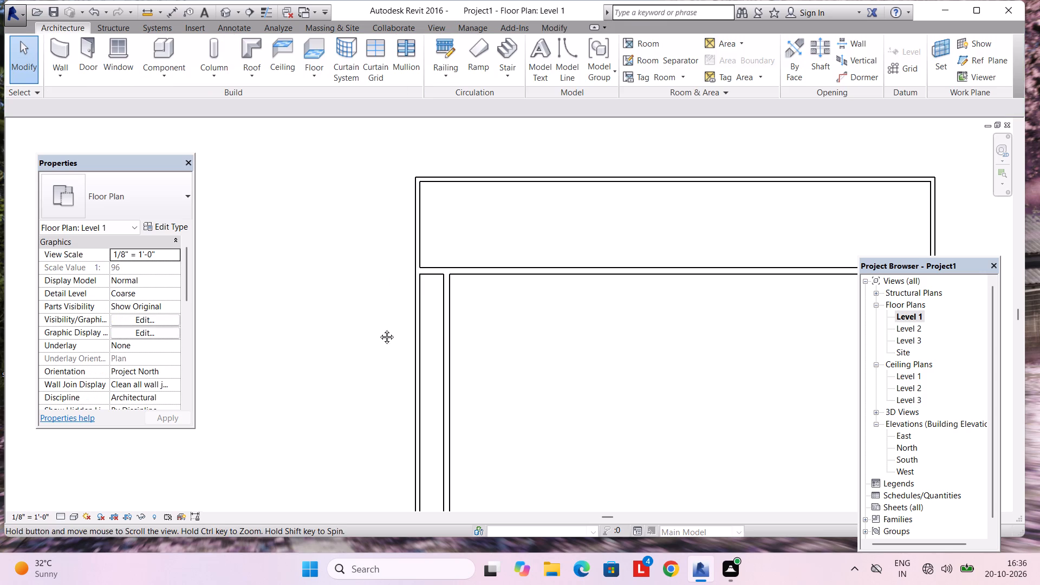
{"action": "middle_click_drag", "start_coordinate": [379, 329], "coordinate": [313, 219]}
{"action": "scroll", "coordinate": [315, 220], "scroll_direction": "down", "scroll_amount": 2}
{"action": "middle_click_drag", "start_coordinate": [313, 229], "coordinate": [308, 216]}
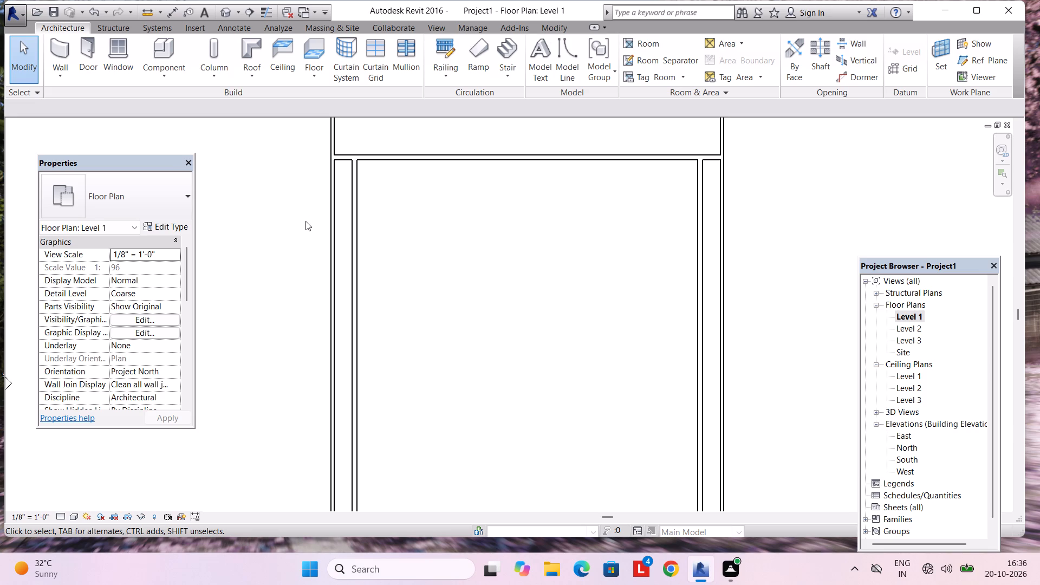
{"action": "scroll", "coordinate": [331, 231], "scroll_direction": "down", "scroll_amount": 1}
{"action": "middle_click_drag", "start_coordinate": [395, 329], "coordinate": [407, 145]}
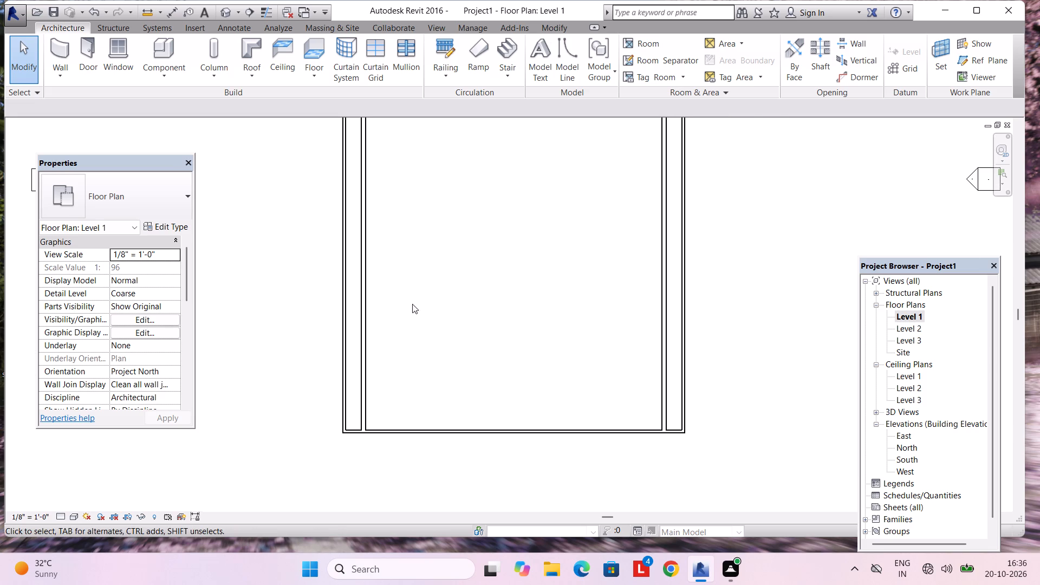
{"action": "scroll", "coordinate": [380, 373], "scroll_direction": "up", "scroll_amount": 2}
{"action": "left_click", "coordinate": [61, 50]}
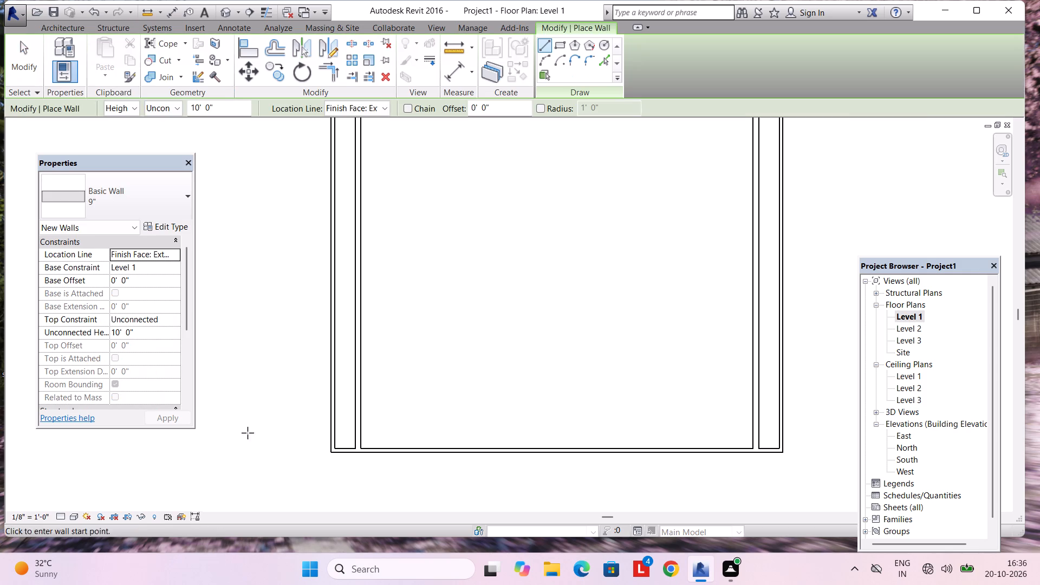
{"action": "scroll", "coordinate": [340, 433], "scroll_direction": "up", "scroll_amount": 2}
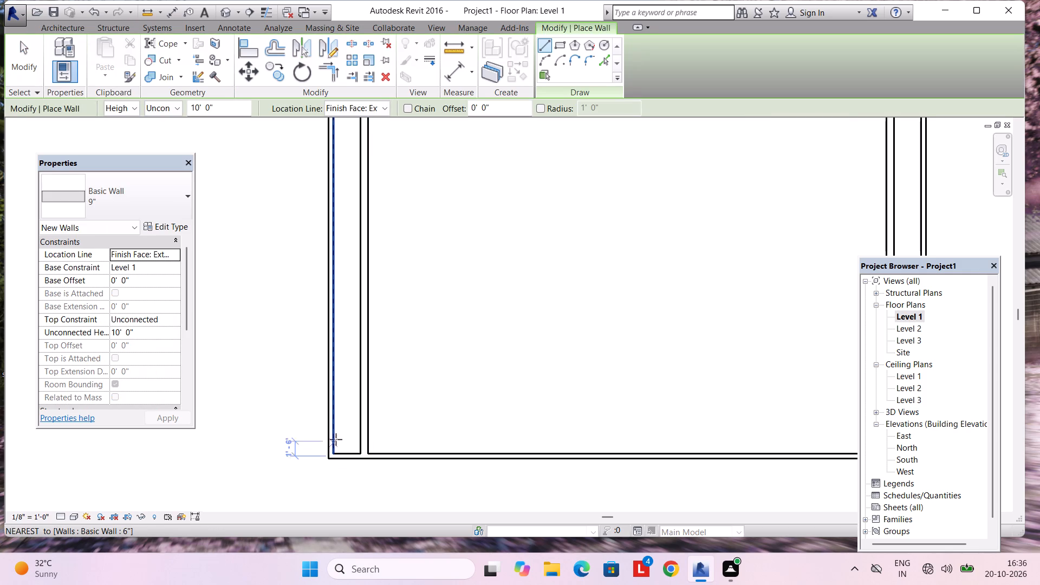
{"action": "type", "text": "20'"}
{"action": "key", "text": "Return"}
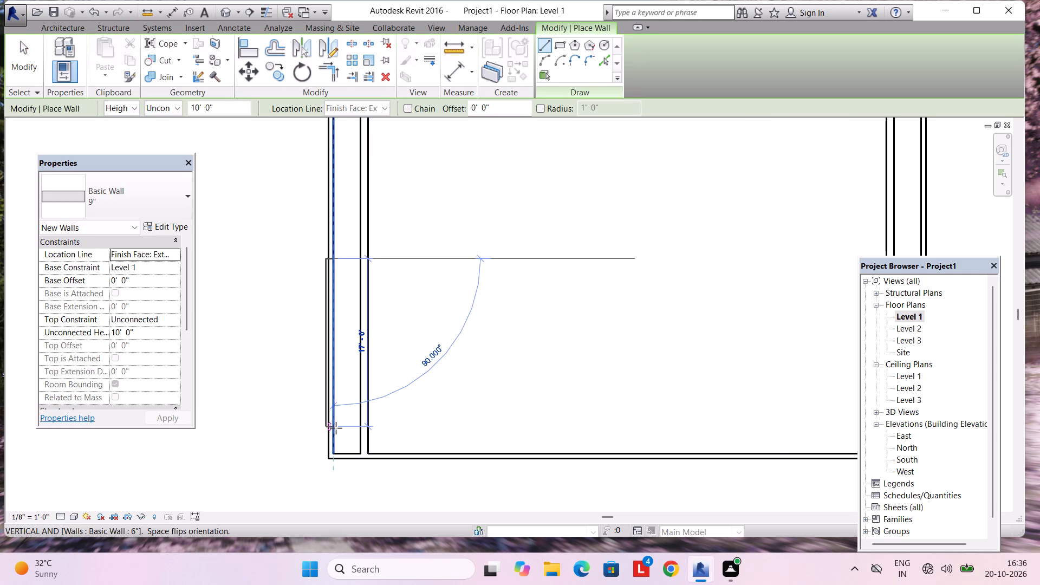
{"action": "middle_click_drag", "start_coordinate": [768, 318], "coordinate": [587, 362]}
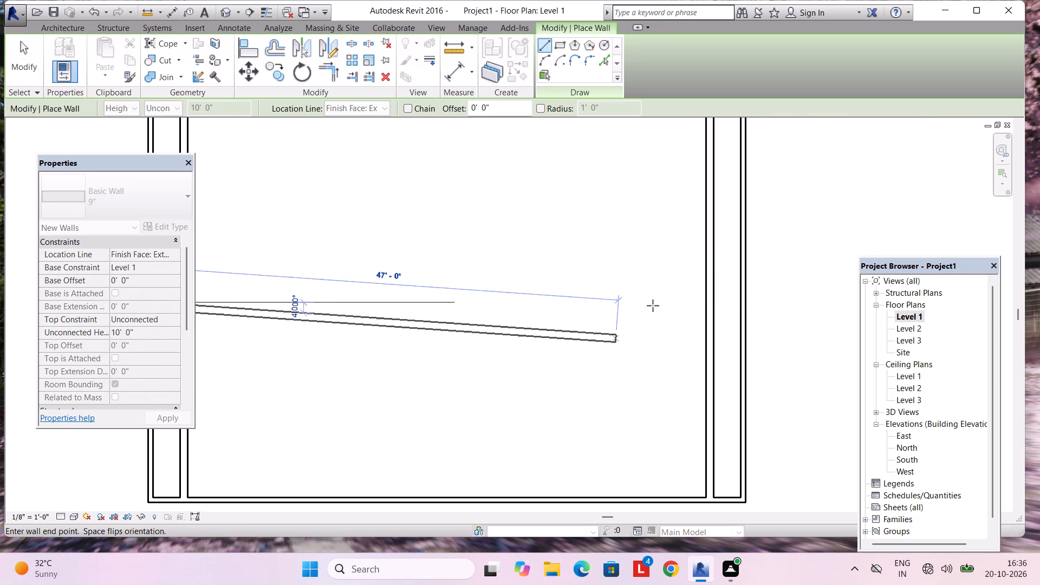
{"action": "left_click", "coordinate": [743, 306]}
{"action": "key", "text": "Escape"}
{"action": "scroll", "coordinate": [568, 392], "scroll_direction": "down", "scroll_amount": 2}
{"action": "middle_click_drag", "start_coordinate": [540, 398], "coordinate": [581, 388]}
{"action": "key", "text": "Escape"}
{"action": "key", "text": "Escape"}
Shorten the west vertical 9" wall by moving its south end up to the southern horizontal 9" wall.
{"action": "left_click", "coordinate": [323, 400]}
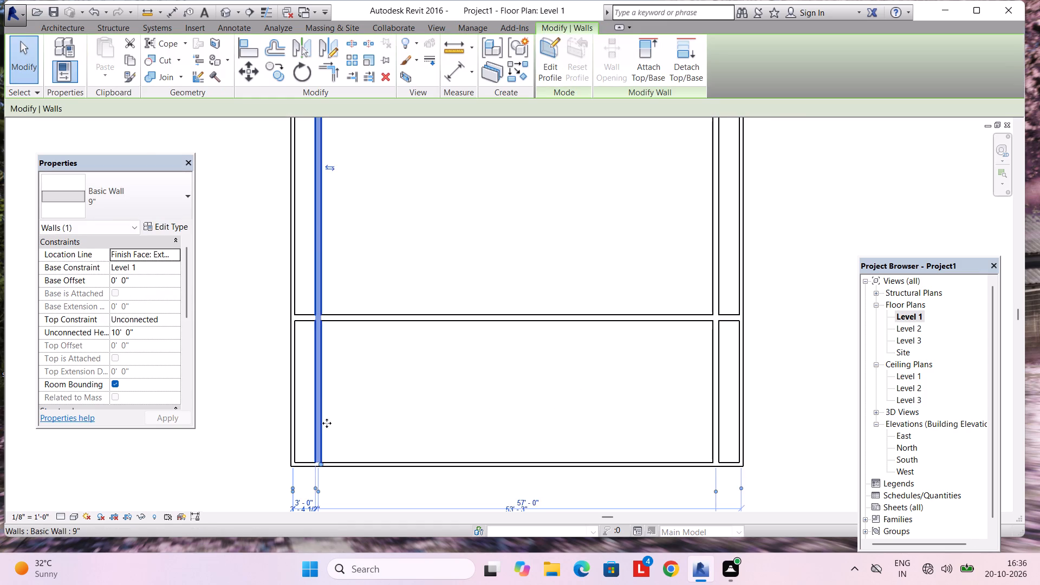
{"action": "scroll", "coordinate": [328, 429], "scroll_direction": "up", "scroll_amount": 2}
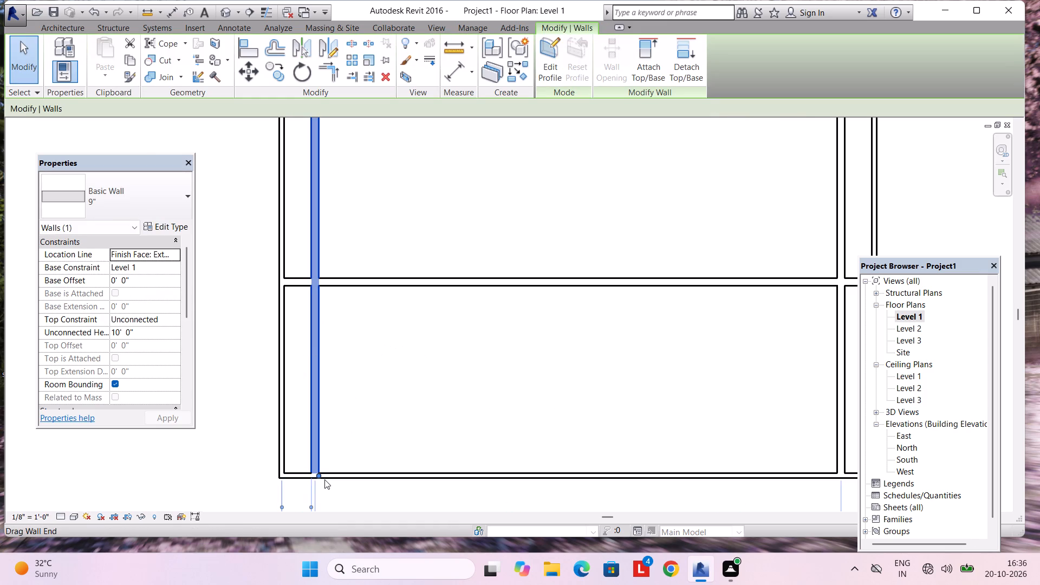
{"action": "left_click_drag", "start_coordinate": [317, 474], "coordinate": [302, 279]}
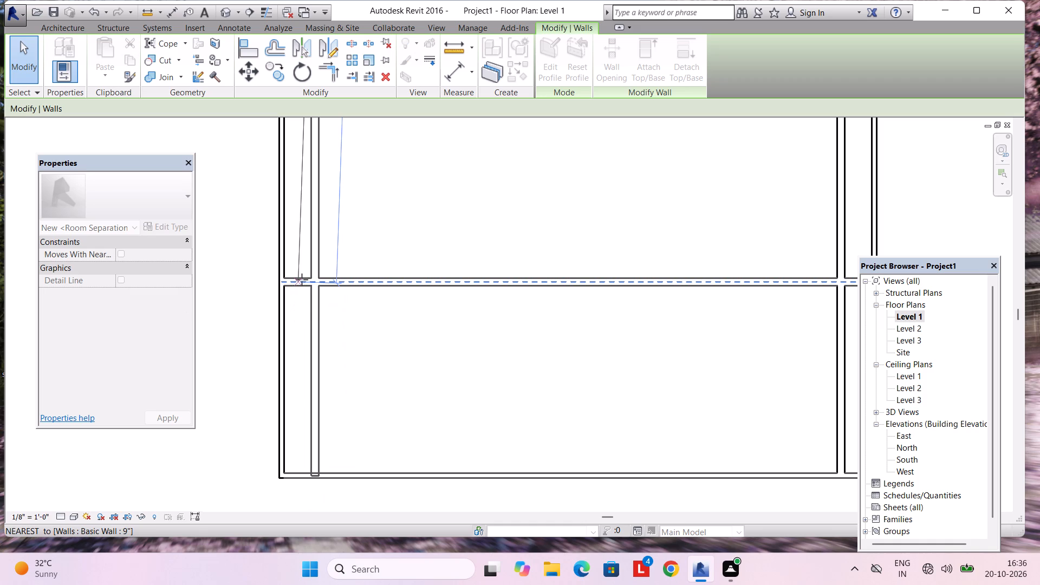
{"action": "left_click_drag", "start_coordinate": [302, 279], "coordinate": [314, 278]}
{"action": "key", "text": "Escape"}
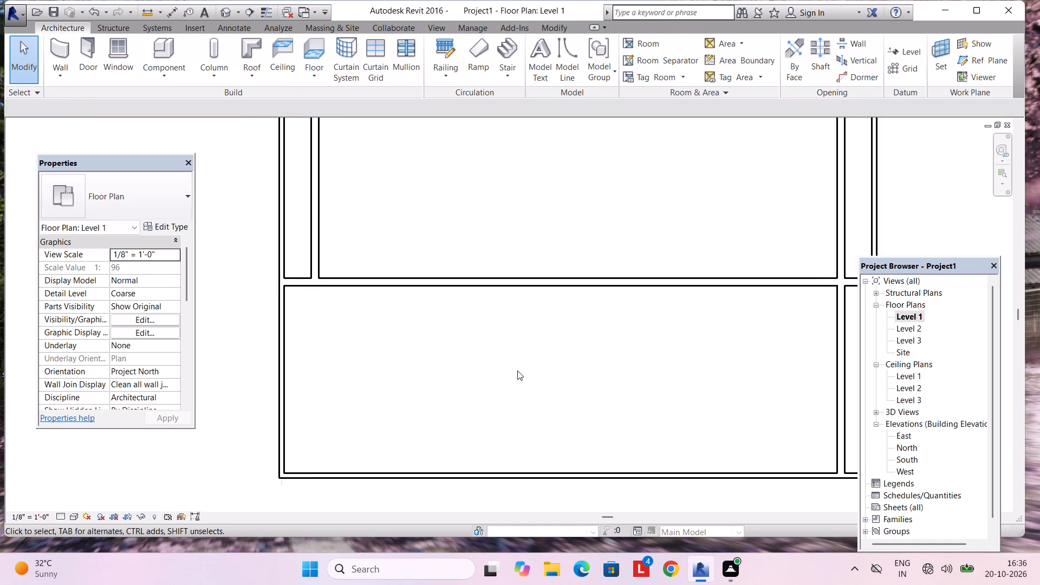
Shorten the east vertical 9" wall by moving its south end up to the southern horizontal 9" wall.
{"action": "middle_click_drag", "start_coordinate": [551, 362], "coordinate": [469, 396]}
{"action": "left_click", "coordinate": [762, 474]}
{"action": "middle_click_drag", "start_coordinate": [762, 472], "coordinate": [755, 378]}
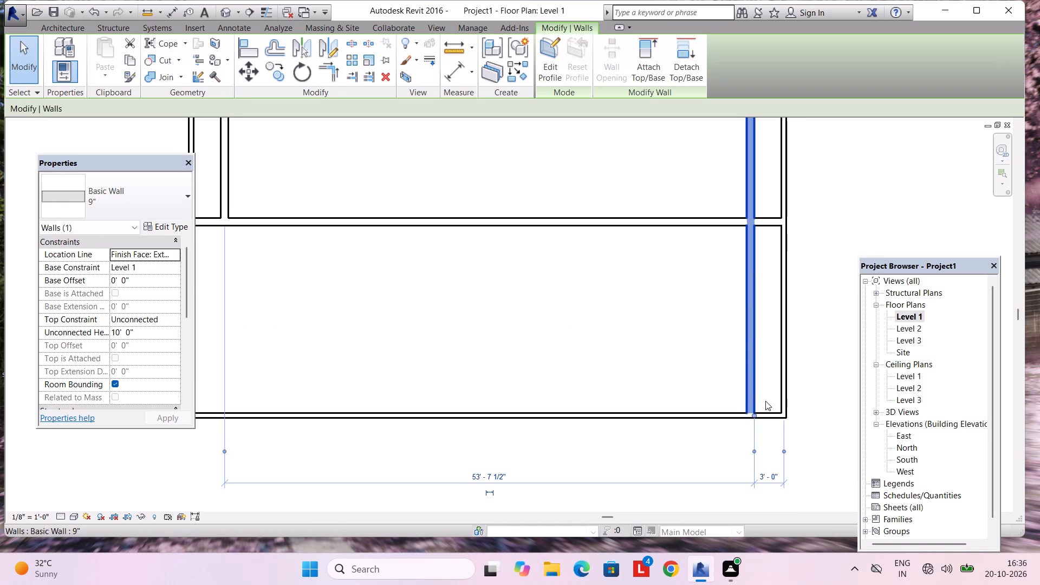
{"action": "left_click_drag", "start_coordinate": [754, 415], "coordinate": [733, 253]}
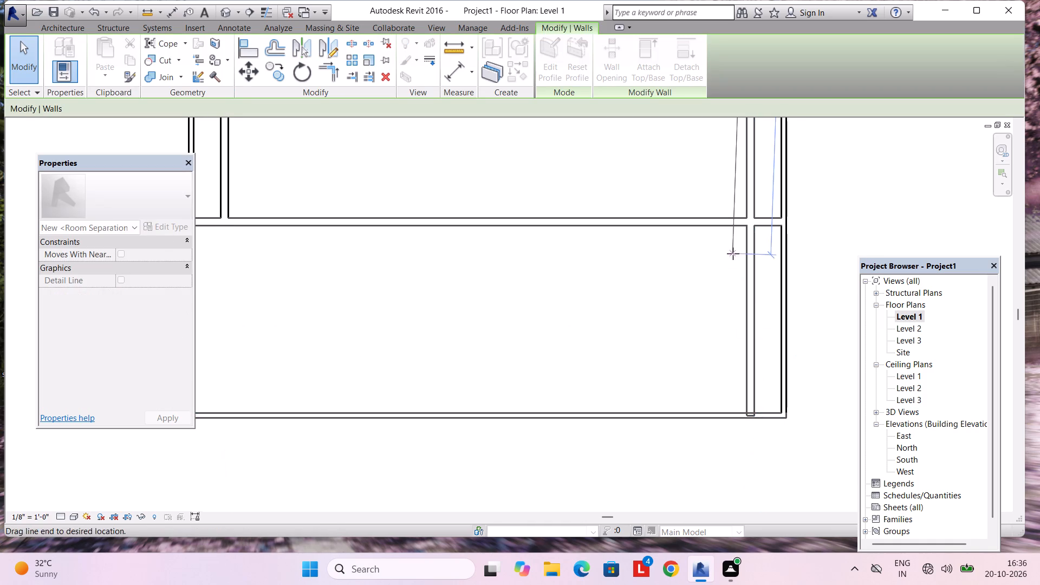
{"action": "left_click_drag", "start_coordinate": [733, 253], "coordinate": [746, 219]}
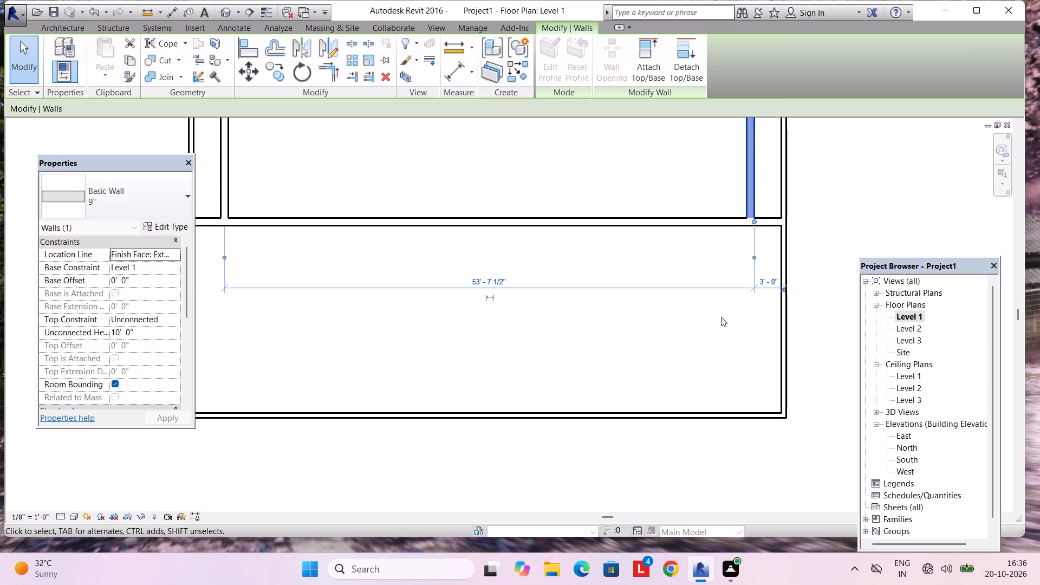
{"action": "key", "text": "Escape"}
Shorten the southern horizontal 9" wall by moving its west end from the perimeter wall to the west vertical 9" wall.
{"action": "scroll", "coordinate": [652, 297], "scroll_direction": "down", "scroll_amount": 1}
{"action": "middle_click_drag", "start_coordinate": [652, 298], "coordinate": [679, 392]}
{"action": "scroll", "coordinate": [630, 375], "scroll_direction": "down", "scroll_amount": 3}
{"action": "middle_click_drag", "start_coordinate": [575, 376], "coordinate": [639, 420]}
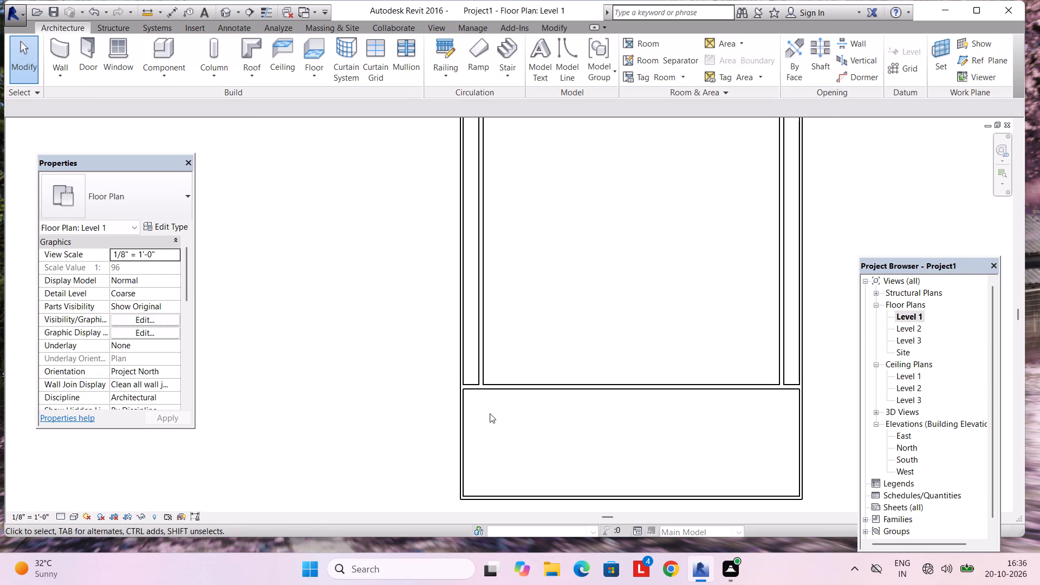
{"action": "middle_click_drag", "start_coordinate": [490, 413], "coordinate": [518, 414]}
{"action": "scroll", "coordinate": [500, 399], "scroll_direction": "up", "scroll_amount": 2}
{"action": "left_click", "coordinate": [492, 382]}
{"action": "scroll", "coordinate": [500, 387], "scroll_direction": "up", "scroll_amount": 5}
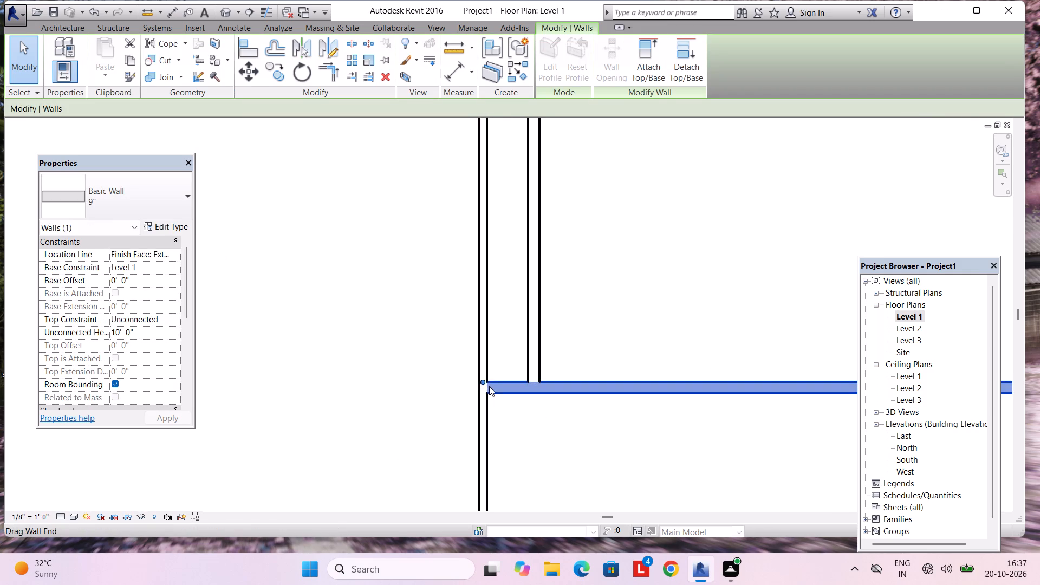
{"action": "left_click_drag", "start_coordinate": [481, 381], "coordinate": [528, 380]}
{"action": "key", "text": "Escape"}
Shorten the southern horizontal 9" wall by moving its east end to the outer face of the east vertical 9" wall.
{"action": "middle_click_drag", "start_coordinate": [634, 417], "coordinate": [392, 434]}
{"action": "scroll", "coordinate": [551, 418], "scroll_direction": "down", "scroll_amount": 3}
{"action": "middle_click_drag", "start_coordinate": [567, 425], "coordinate": [344, 441]}
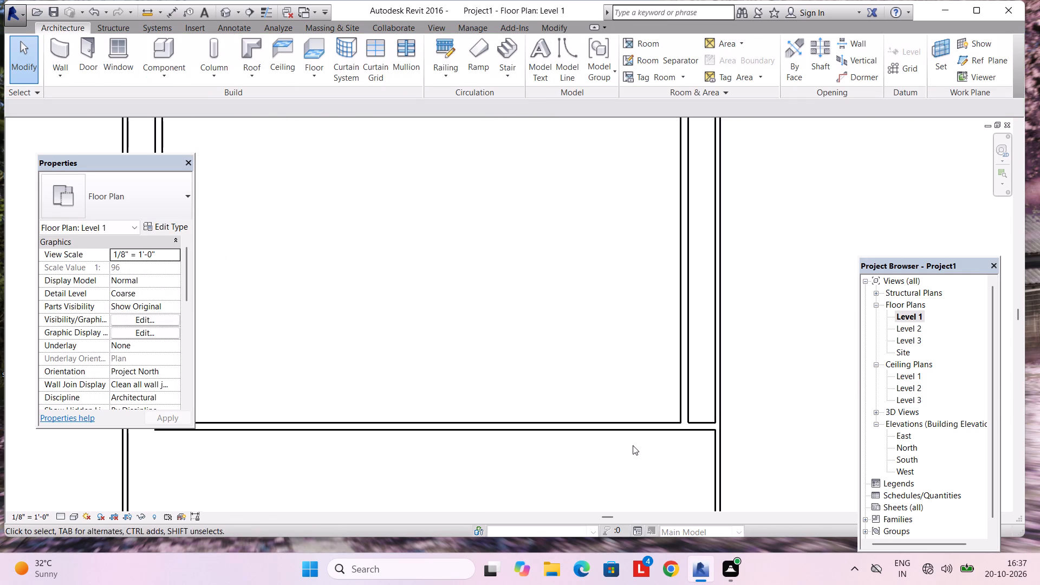
{"action": "scroll", "coordinate": [633, 445], "scroll_direction": "up", "scroll_amount": 2}
{"action": "left_click", "coordinate": [738, 417]}
{"action": "left_click_drag", "start_coordinate": [744, 413], "coordinate": [736, 415]}
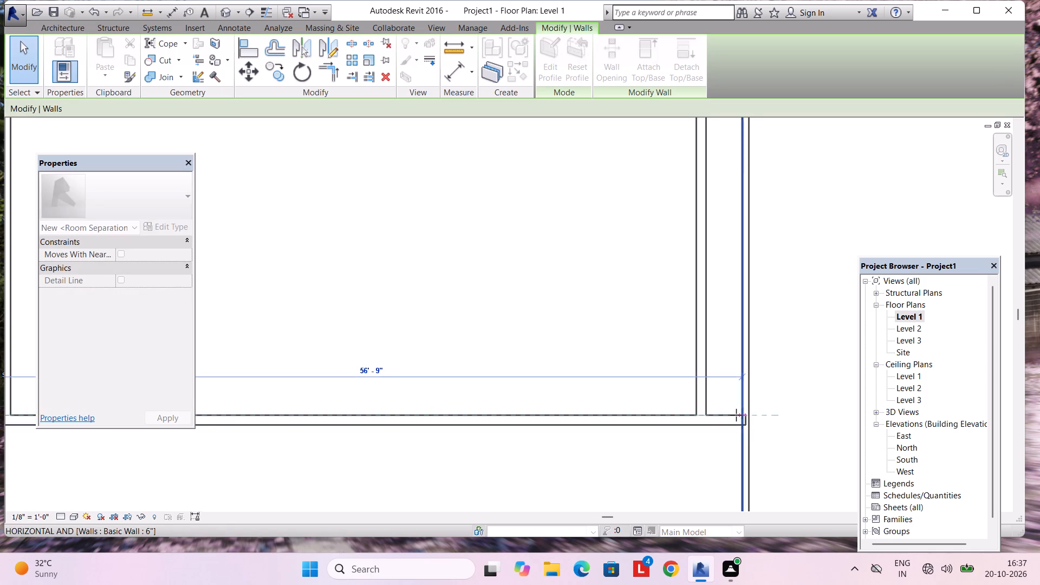
{"action": "left_click_drag", "start_coordinate": [736, 415], "coordinate": [711, 417]}
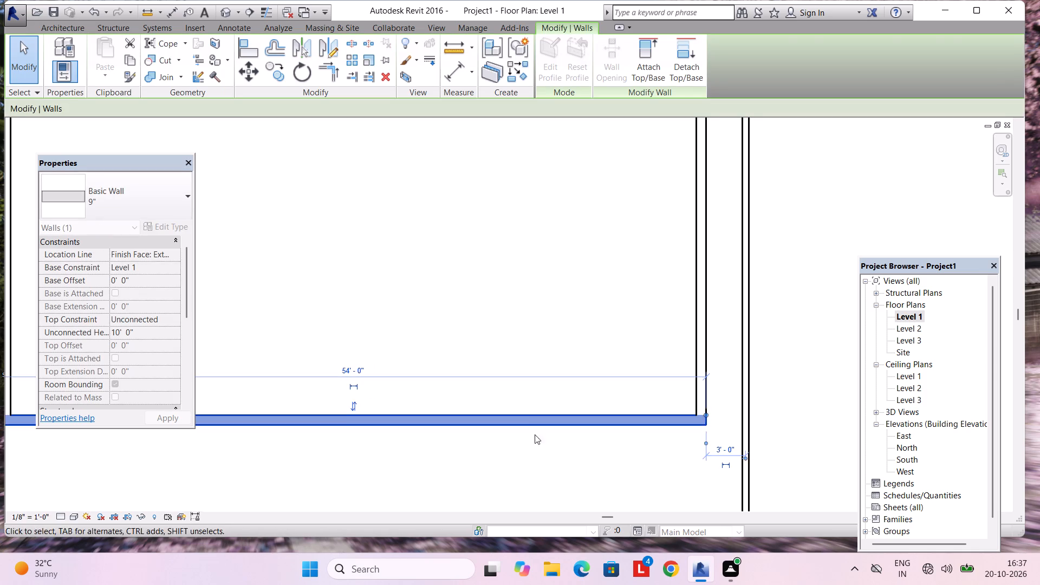
{"action": "scroll", "coordinate": [516, 401], "scroll_direction": "down", "scroll_amount": 3}
{"action": "key", "text": "Escape"}
Shorten the northern horizontal 9" wall by moving its west end to the outer face of the west vertical 9" wall.
{"action": "scroll", "coordinate": [514, 361], "scroll_direction": "down", "scroll_amount": 4}
{"action": "middle_click_drag", "start_coordinate": [505, 272], "coordinate": [543, 525]}
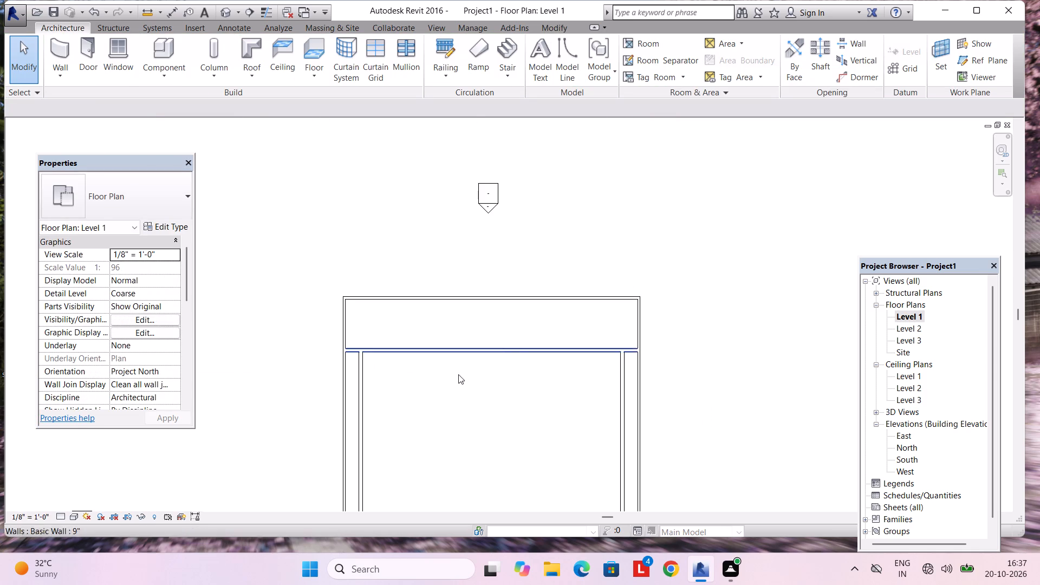
{"action": "scroll", "coordinate": [402, 388], "scroll_direction": "up", "scroll_amount": 5}
{"action": "left_click", "coordinate": [328, 337]}
{"action": "scroll", "coordinate": [305, 327], "scroll_direction": "up", "scroll_amount": 3}
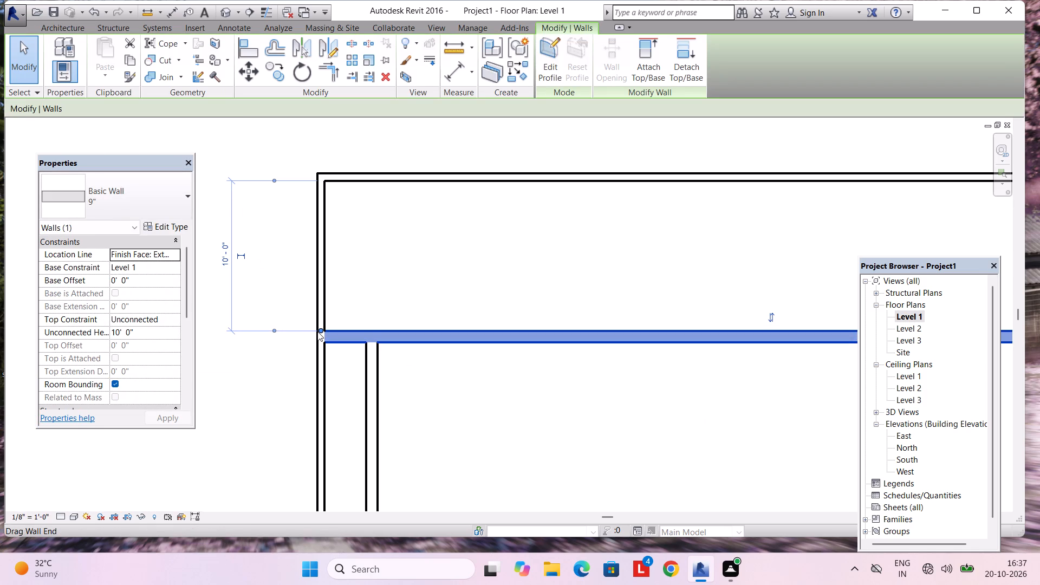
{"action": "left_click_drag", "start_coordinate": [320, 328], "coordinate": [377, 331]}
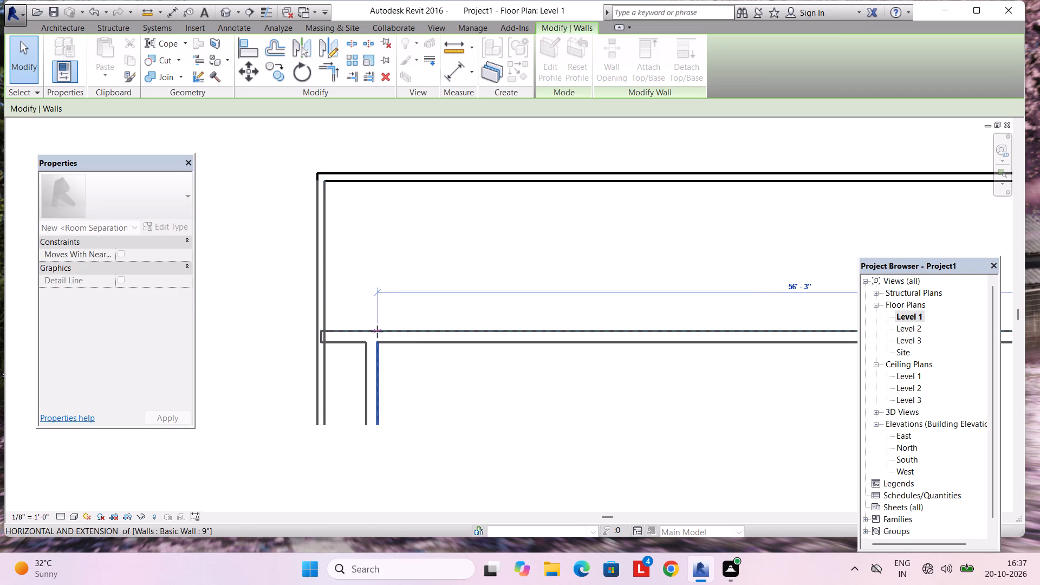
{"action": "left_click_drag", "start_coordinate": [377, 331], "coordinate": [365, 330]}
{"action": "key", "text": "Escape"}
Shorten the northern horizontal 9" wall by moving its east end to the outer face of the east vertical 9" wall.
{"action": "middle_click_drag", "start_coordinate": [553, 391], "coordinate": [485, 391]}
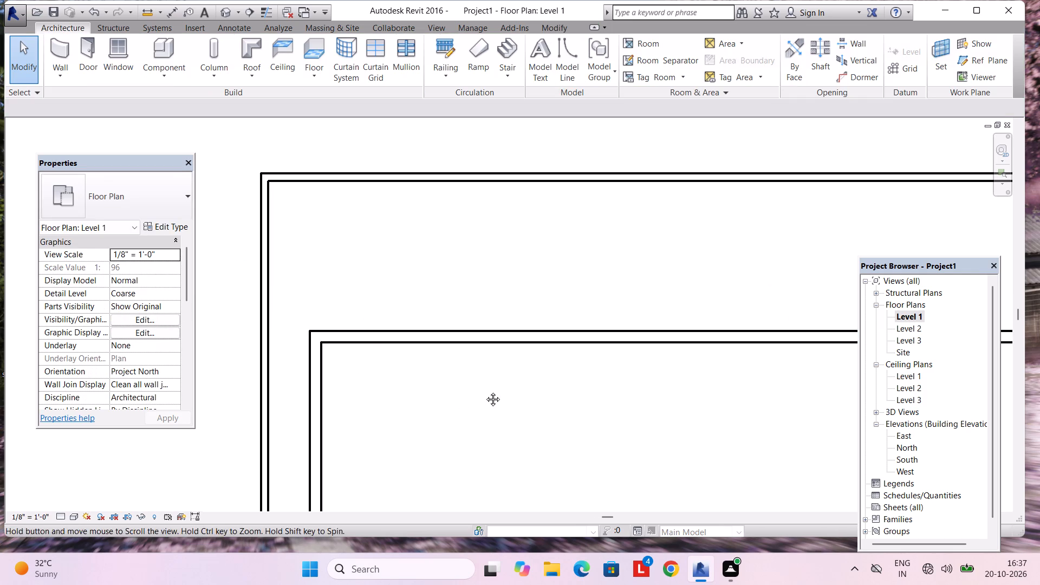
{"action": "middle_click_drag", "start_coordinate": [485, 391], "coordinate": [441, 391]}
{"action": "scroll", "coordinate": [479, 369], "scroll_direction": "down", "scroll_amount": 3}
{"action": "middle_click_drag", "start_coordinate": [573, 385], "coordinate": [395, 406]}
{"action": "scroll", "coordinate": [735, 367], "scroll_direction": "up", "scroll_amount": 2}
{"action": "scroll", "coordinate": [677, 375], "scroll_direction": "up", "scroll_amount": 1}
{"action": "left_click", "coordinate": [677, 375]}
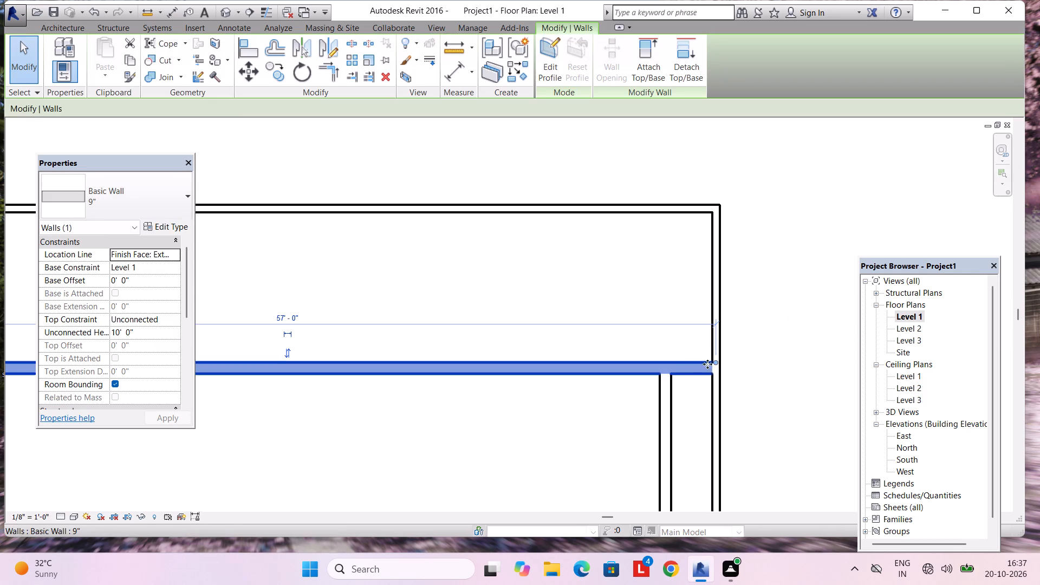
{"action": "left_click_drag", "start_coordinate": [717, 362], "coordinate": [674, 363]}
{"action": "key", "text": "Escape"}
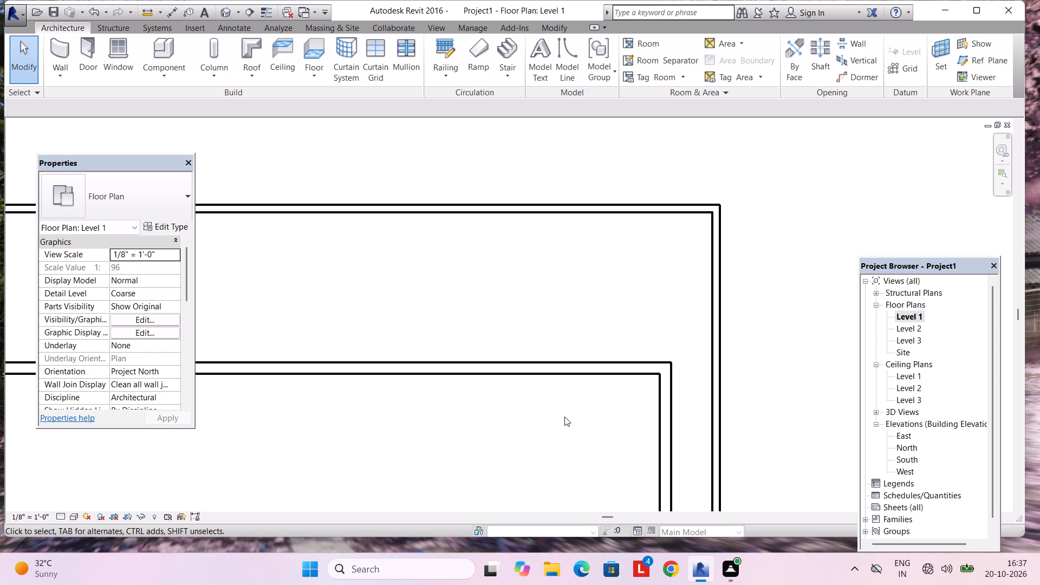
Maximize the application window.
{"action": "scroll", "coordinate": [548, 401], "scroll_direction": "down", "scroll_amount": 3}
{"action": "middle_click_drag", "start_coordinate": [529, 426], "coordinate": [599, 346]}
{"action": "scroll", "coordinate": [571, 390], "scroll_direction": "down", "scroll_amount": 2}
{"action": "middle_click_drag", "start_coordinate": [563, 399], "coordinate": [667, 315]}
{"action": "middle_click_drag", "start_coordinate": [620, 383], "coordinate": [602, 290]}
{"action": "left_click", "coordinate": [973, 10]}
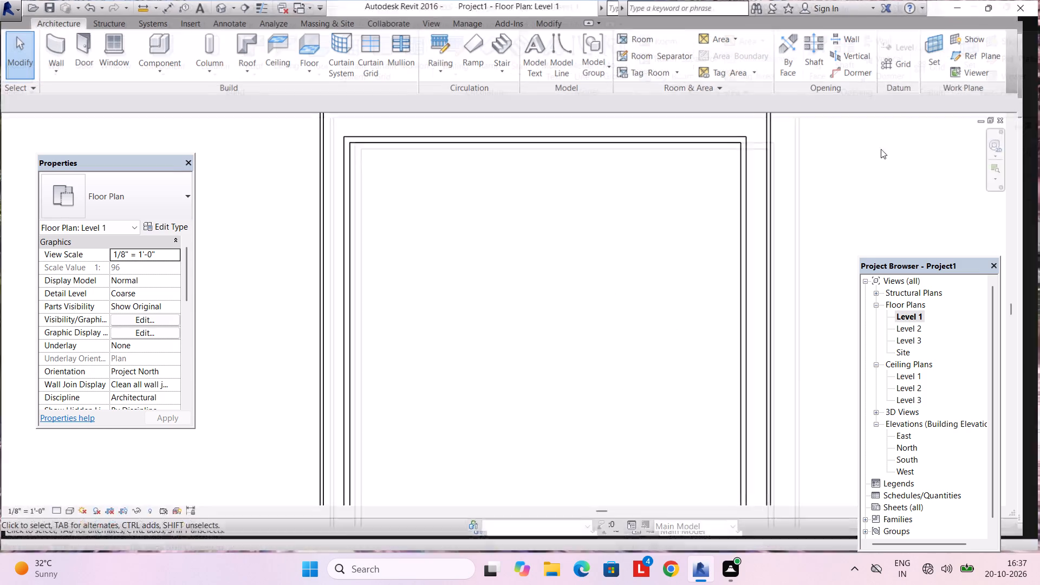
Select all instances of the 9" wall type to examine the house outline, then clear the selection.
{"action": "middle_click_drag", "start_coordinate": [301, 229], "coordinate": [563, 189]}
{"action": "scroll", "coordinate": [563, 189], "scroll_direction": "down", "scroll_amount": 4}
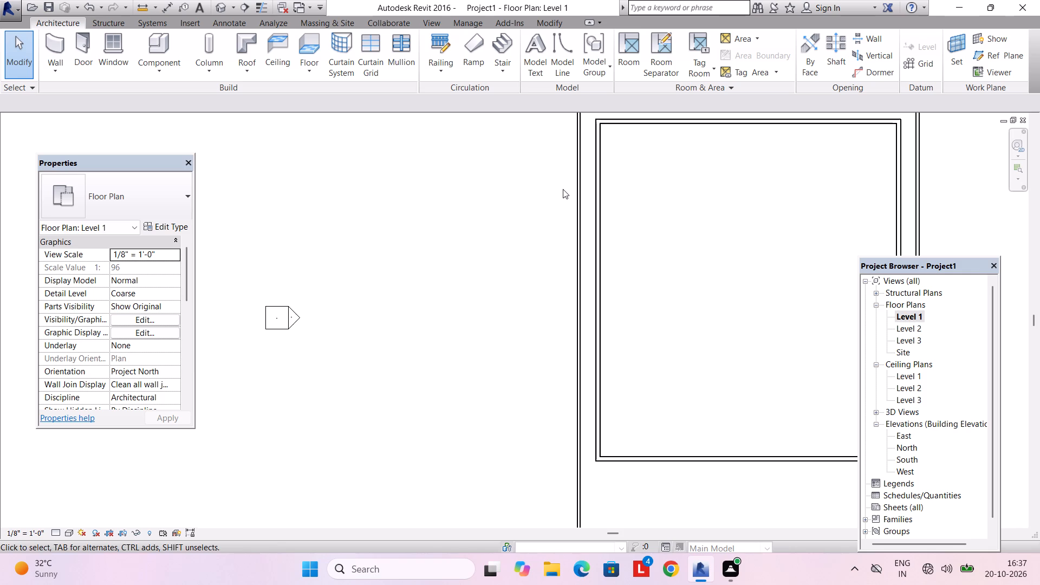
{"action": "middle_click_drag", "start_coordinate": [563, 189], "coordinate": [417, 408]}
{"action": "middle_click_drag", "start_coordinate": [416, 387], "coordinate": [385, 224]}
{"action": "left_click", "coordinate": [445, 198]}
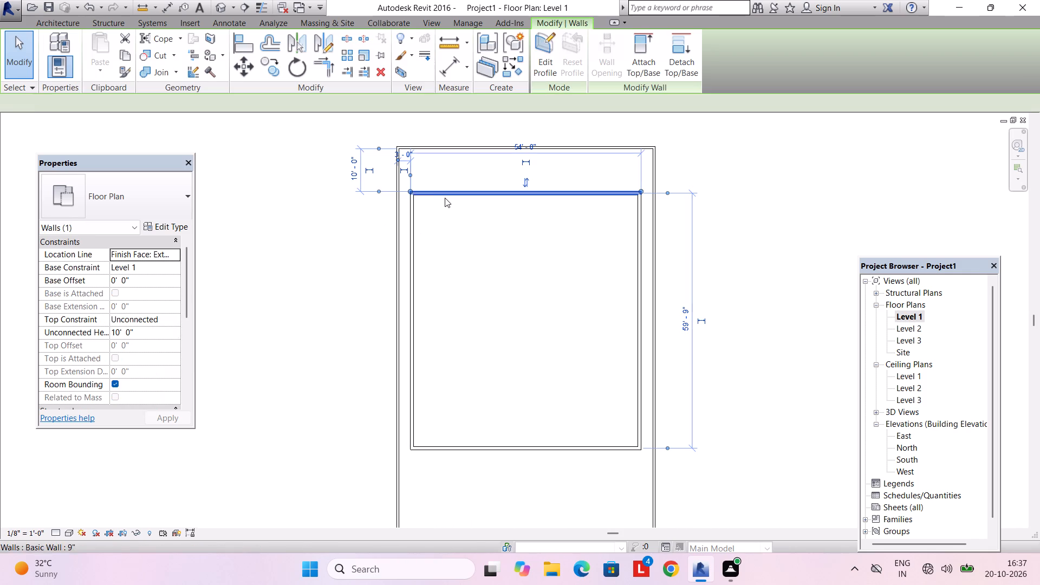
{"action": "type", "text": "SA"}
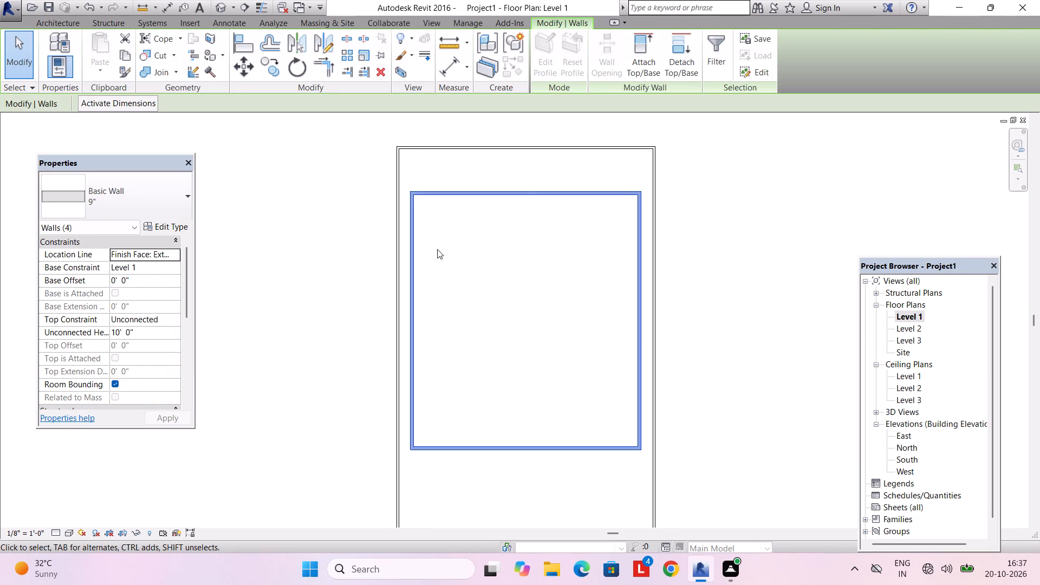
{"action": "key", "text": "Escape"}
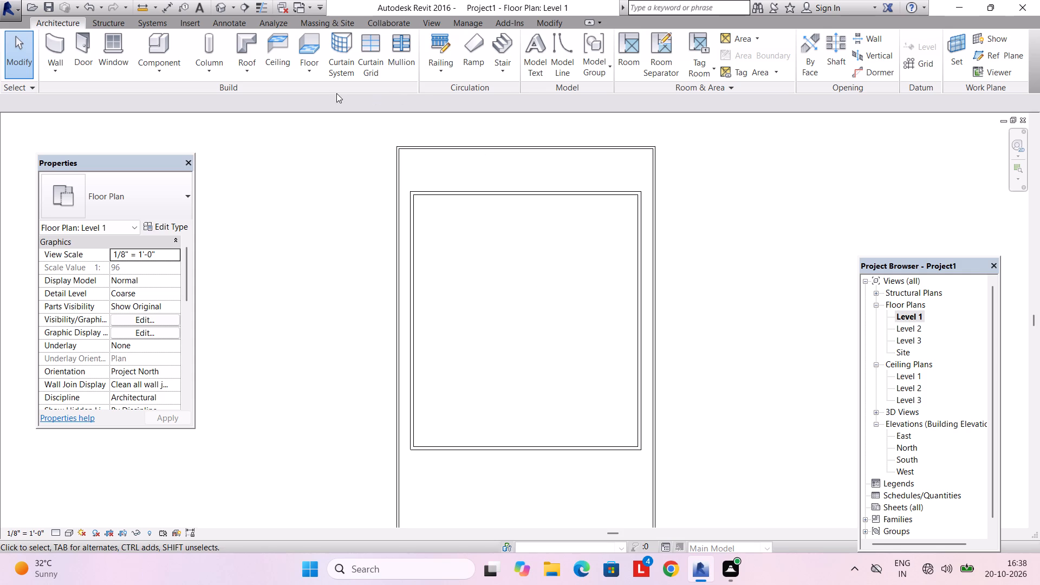
Start an architectural floor with a rectangular boundary and duplicate the Generic - 12" floor type as 6".
{"action": "left_click", "coordinate": [303, 38]}
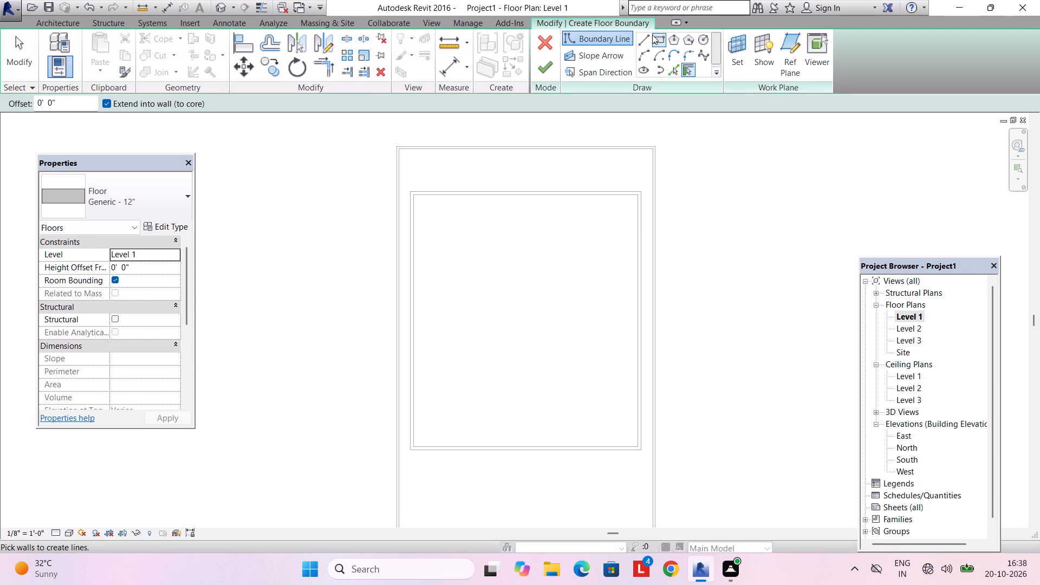
{"action": "left_click", "coordinate": [652, 35]}
{"action": "left_click", "coordinate": [167, 226]}
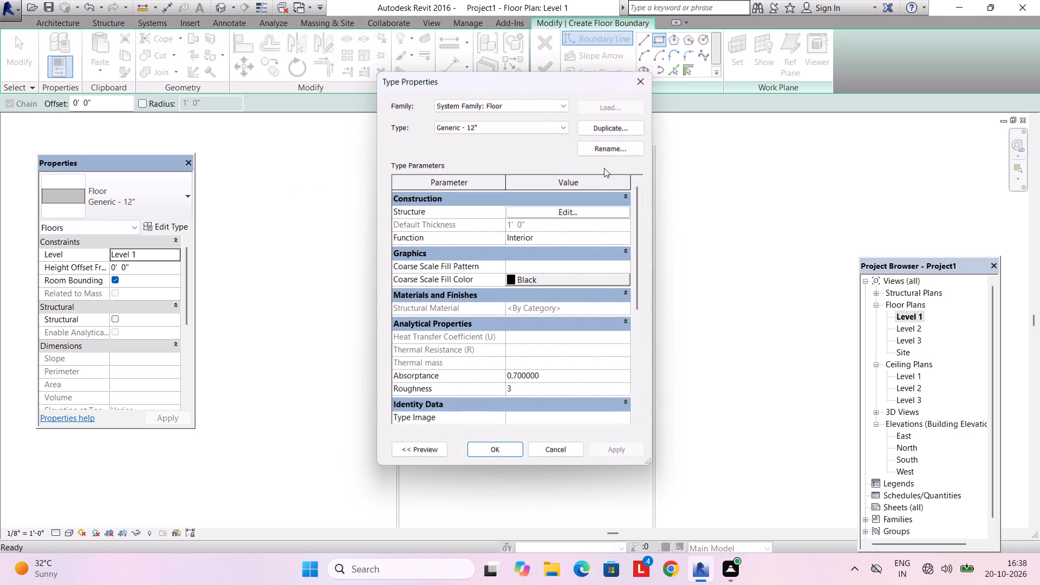
{"action": "left_click", "coordinate": [607, 131]}
{"action": "type", "text": "6\""}
{"action": "key", "text": "Return"}
Set the structure layer thickness of the 6" floor type to 6" and apply the type to the floor.
{"action": "left_click", "coordinate": [594, 207]}
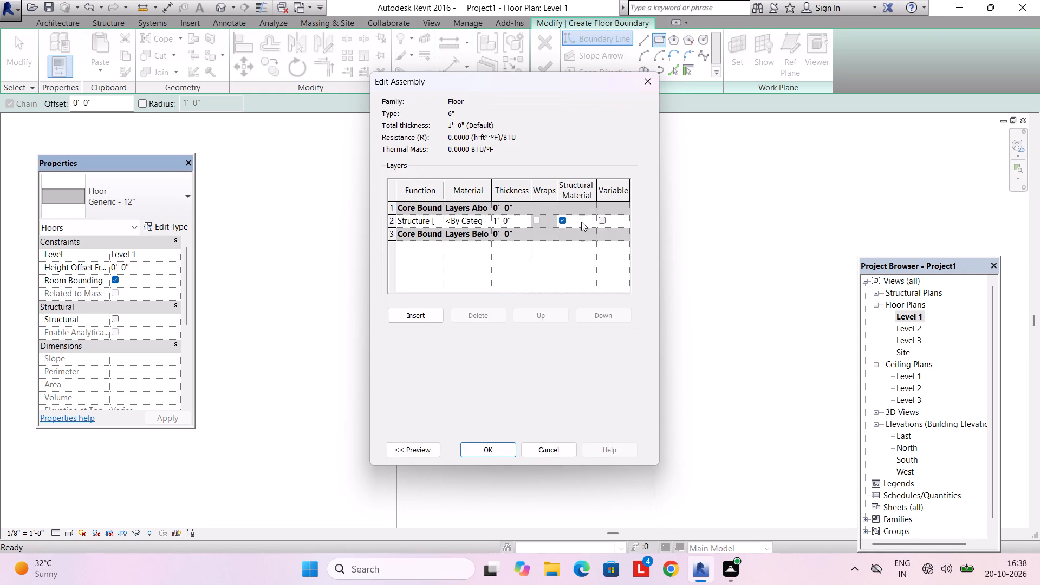
{"action": "left_click", "coordinate": [516, 219]}
{"action": "key", "text": "BackSpace"}
{"action": "key", "text": "BackSpace"}
{"action": "key", "text": "BackSpace"}
{"action": "key", "text": "BackSpace"}
{"action": "key", "text": "BackSpace"}
{"action": "key", "text": "BackSpace"}
{"action": "type", "text": "6\""}
{"action": "key", "text": "Return"}
{"action": "left_click", "coordinate": [495, 448]}
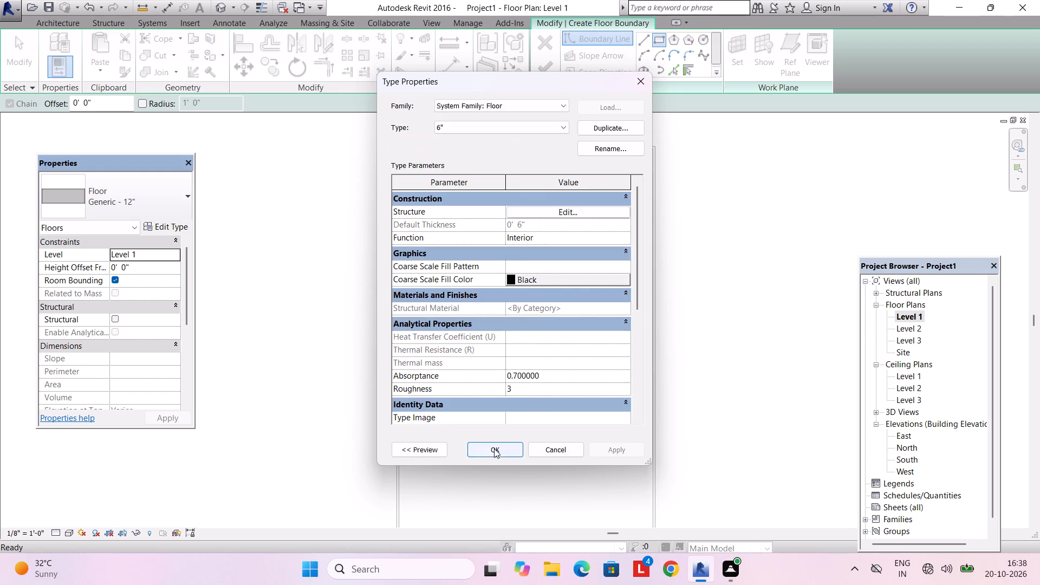
{"action": "left_click", "coordinate": [493, 448]}
Draw the floor boundary rectangle from the perimeter walls' outer northwest corner to the outer southeast corner, and finish the floor.
{"action": "scroll", "coordinate": [402, 159], "scroll_direction": "up", "scroll_amount": 3}
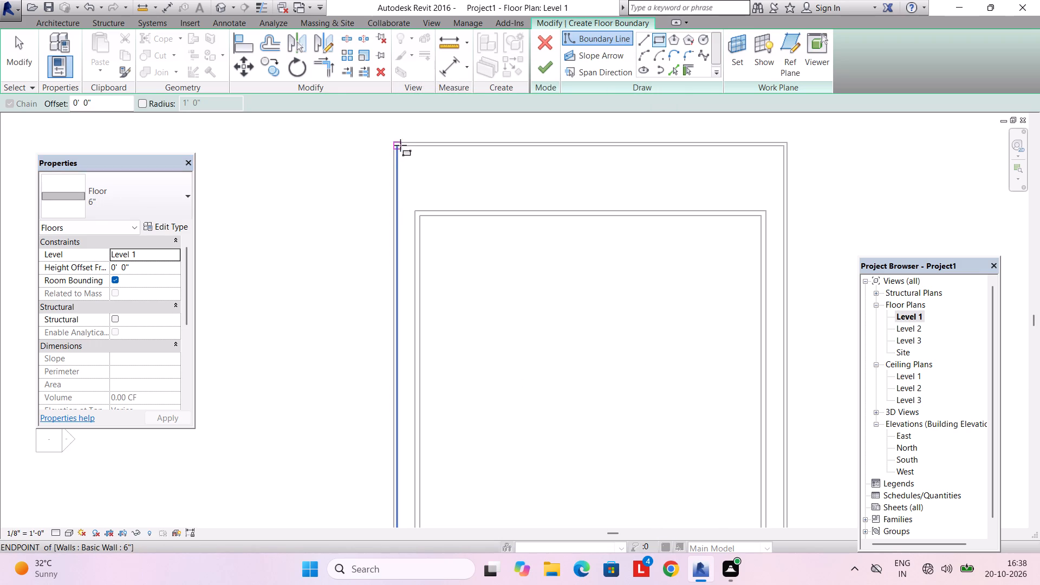
{"action": "scroll", "coordinate": [390, 141], "scroll_direction": "up", "scroll_amount": 2}
{"action": "left_click", "coordinate": [392, 140]}
{"action": "middle_click_drag", "start_coordinate": [546, 334], "coordinate": [412, 181]}
{"action": "scroll", "coordinate": [422, 195], "scroll_direction": "down", "scroll_amount": 4}
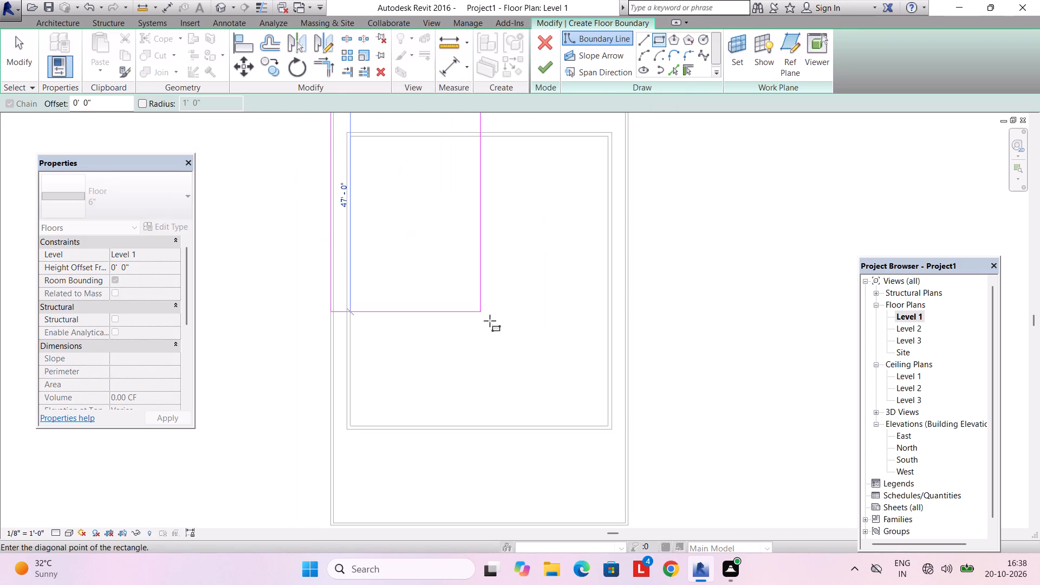
{"action": "middle_click_drag", "start_coordinate": [490, 322], "coordinate": [456, 166]}
{"action": "scroll", "coordinate": [596, 377], "scroll_direction": "up", "scroll_amount": 3}
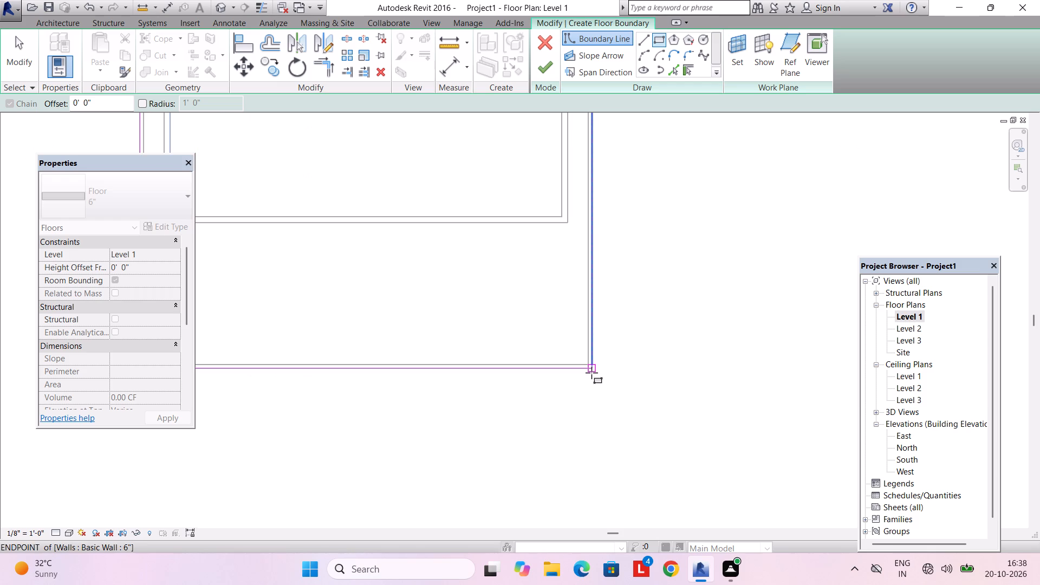
{"action": "left_click", "coordinate": [591, 372]}
{"action": "left_click", "coordinate": [549, 72]}
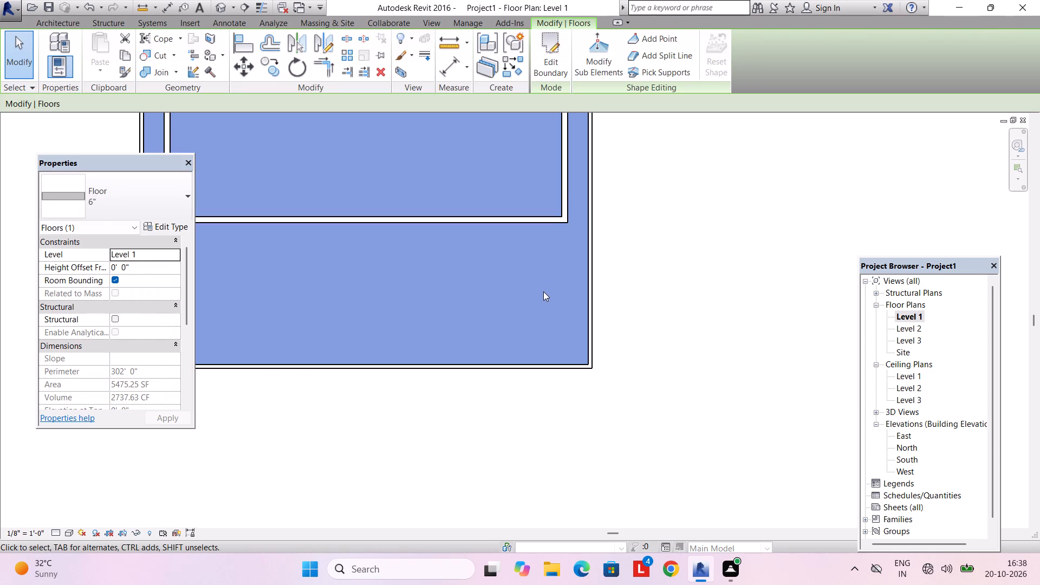
{"action": "key", "text": "Escape"}
Draw a 6" wall running 15' south from the north house wall's inner face, starting 15' from the west house wall.
{"action": "scroll", "coordinate": [497, 244], "scroll_direction": "down", "scroll_amount": 2}
{"action": "middle_click_drag", "start_coordinate": [509, 293], "coordinate": [632, 426]}
{"action": "scroll", "coordinate": [596, 320], "scroll_direction": "down", "scroll_amount": 3}
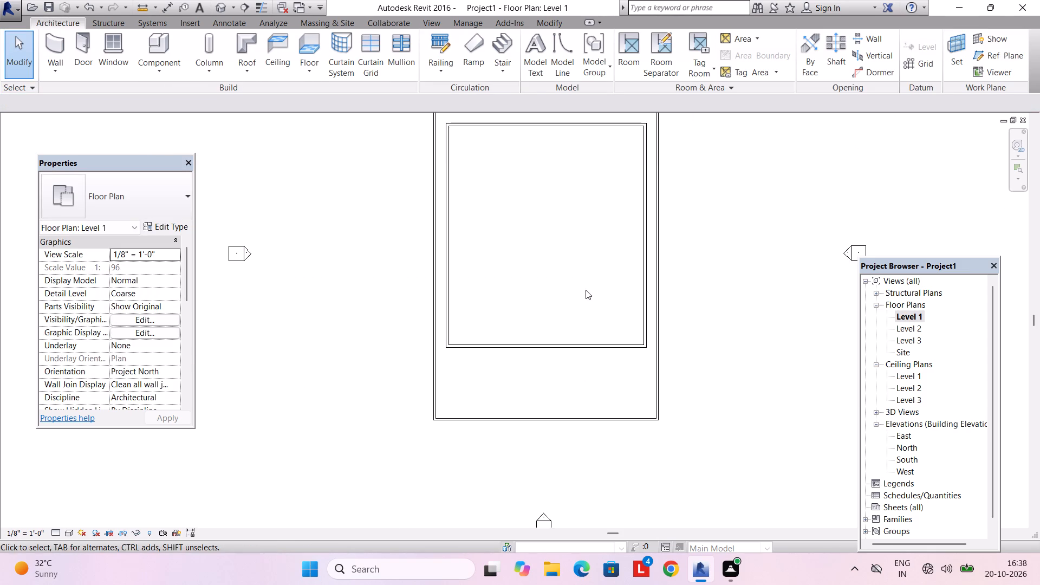
{"action": "middle_click_drag", "start_coordinate": [585, 297], "coordinate": [600, 446]}
{"action": "scroll", "coordinate": [574, 381], "scroll_direction": "down", "scroll_amount": 1}
{"action": "middle_click_drag", "start_coordinate": [574, 381], "coordinate": [569, 336]}
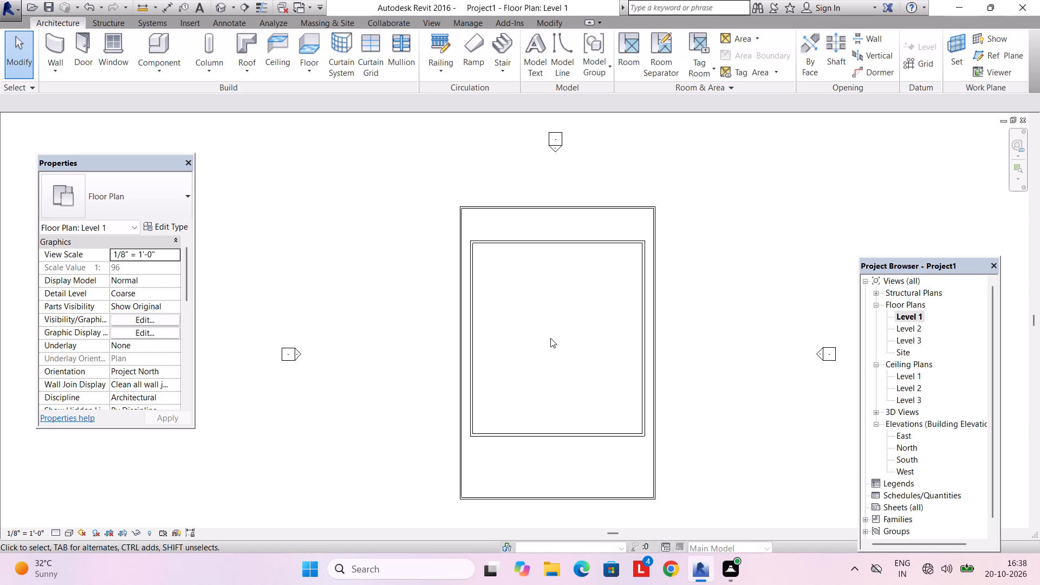
{"action": "left_click", "coordinate": [104, 200]}
{"action": "left_click", "coordinate": [102, 203]}
{"action": "left_click", "coordinate": [60, 52]}
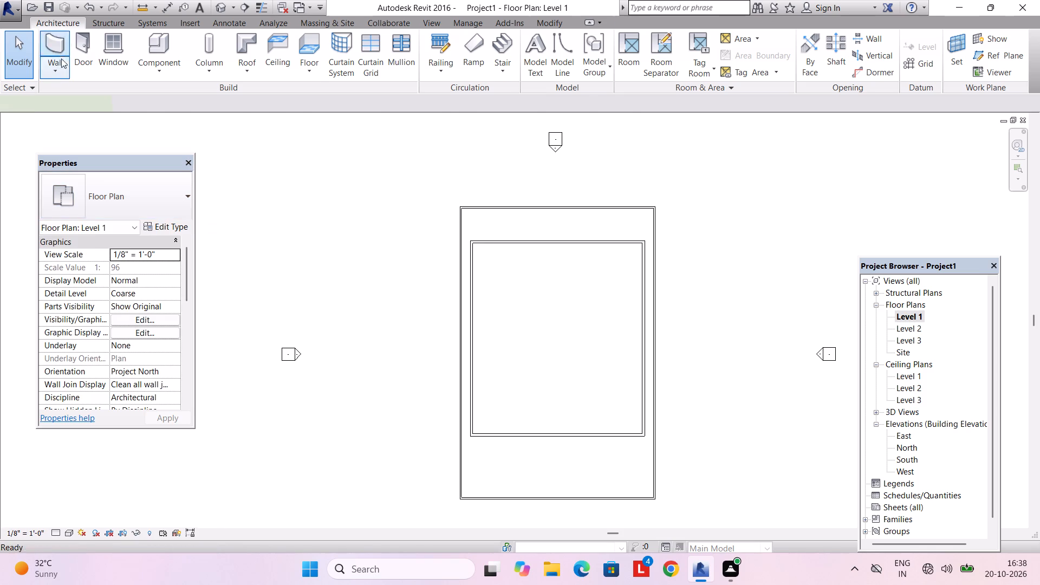
{"action": "left_click", "coordinate": [113, 199]}
{"action": "left_click", "coordinate": [113, 261]}
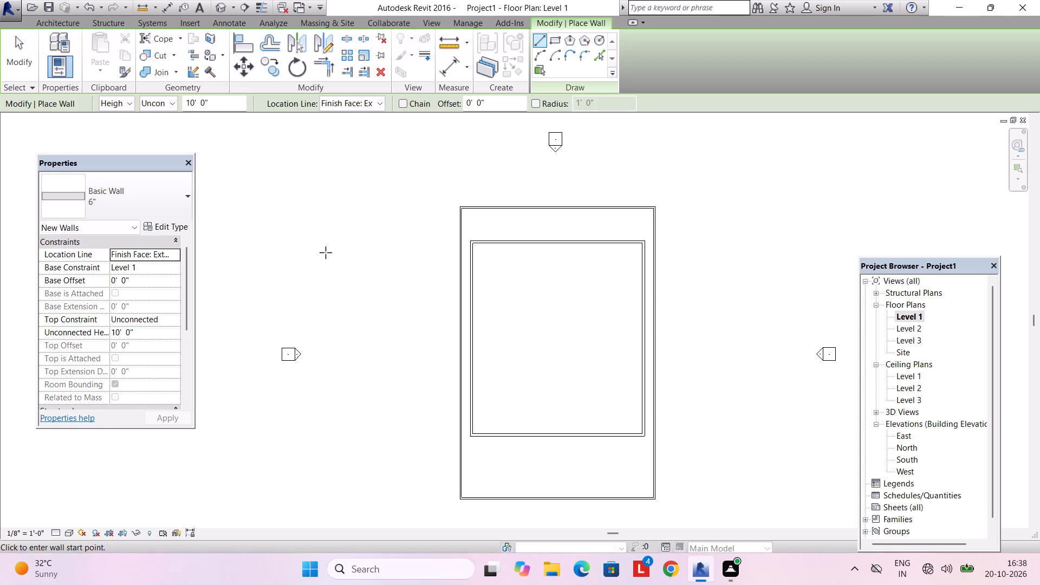
{"action": "middle_click_drag", "start_coordinate": [335, 249], "coordinate": [266, 285]}
{"action": "scroll", "coordinate": [469, 311], "scroll_direction": "up", "scroll_amount": 4}
{"action": "scroll", "coordinate": [379, 277], "scroll_direction": "up", "scroll_amount": 3}
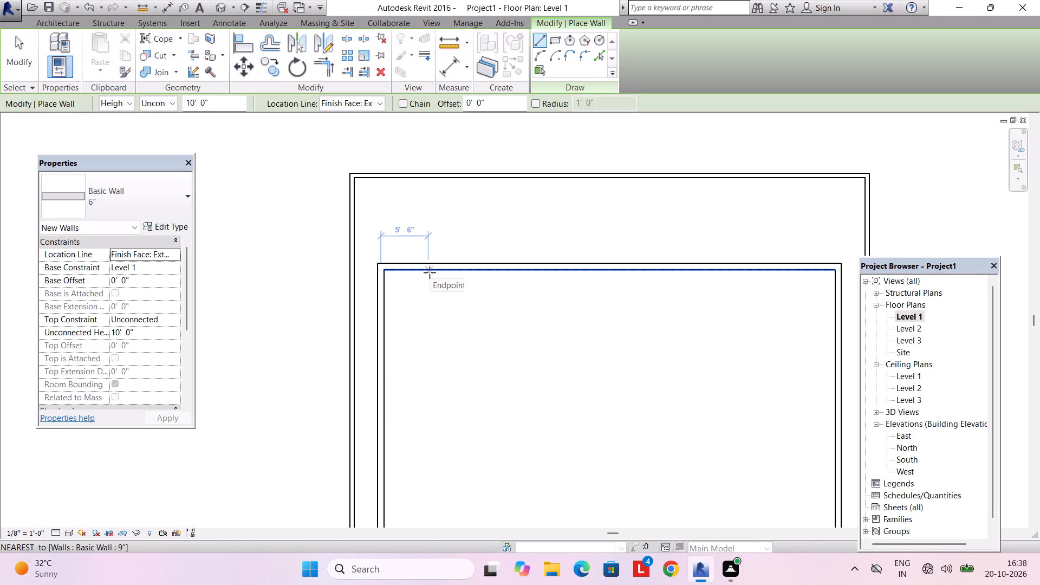
{"action": "type", "text": "15'"}
{"action": "key", "text": "Return"}
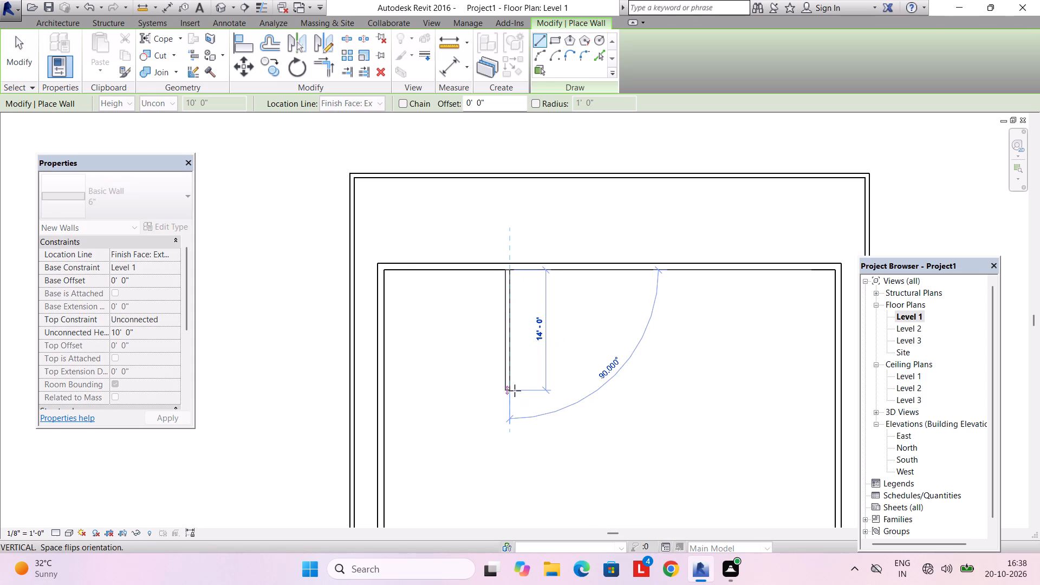
{"action": "type", "text": "15'"}
{"action": "key", "text": "Return"}
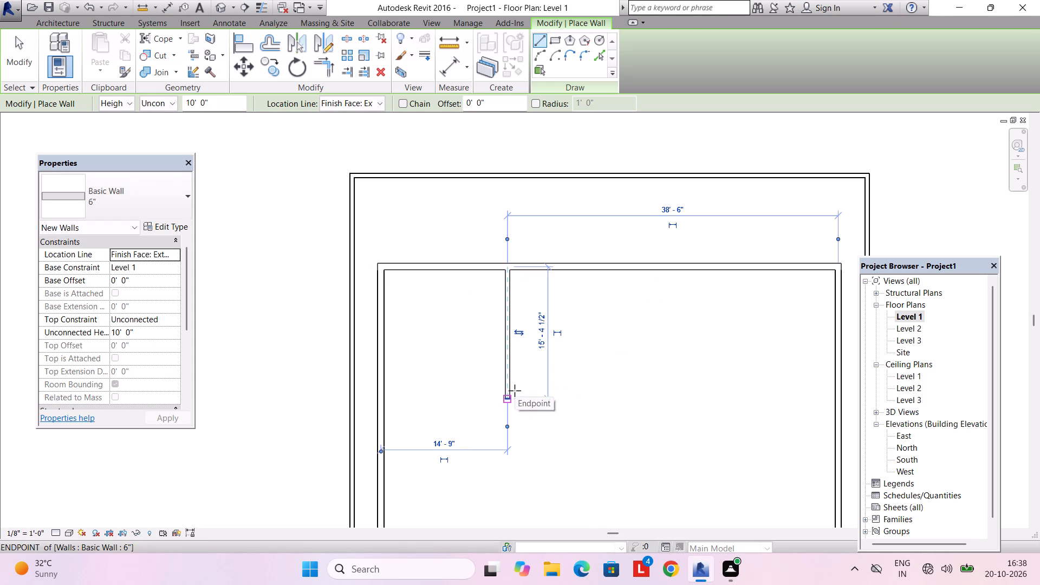
Draw a 6" wall from the partition's south end west to the west house wall's inner face, using the Finish Face: Interior location line.
{"action": "left_click", "coordinate": [359, 99]}
{"action": "left_click", "coordinate": [366, 151]}
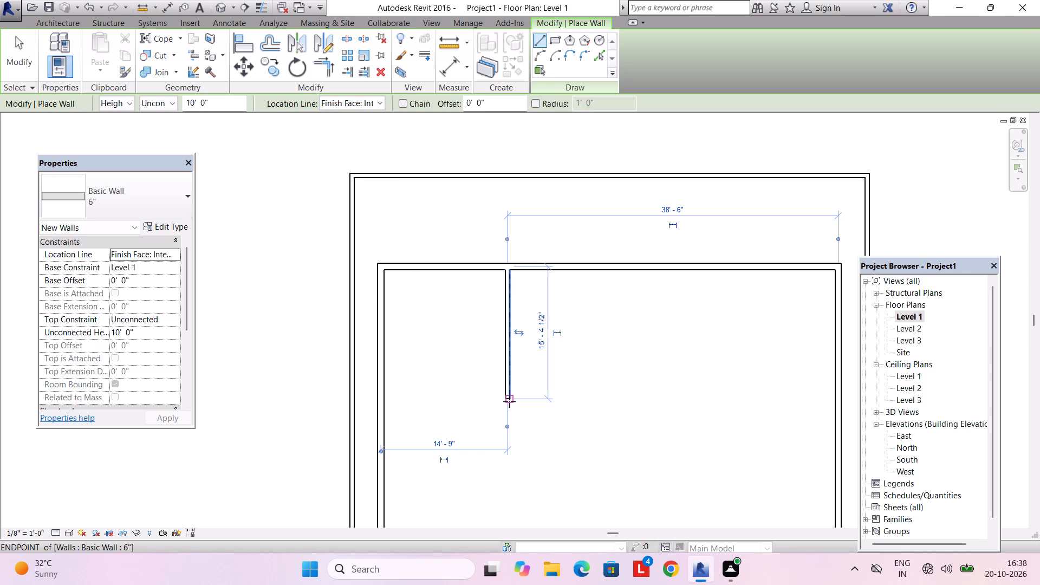
{"action": "left_click", "coordinate": [501, 399]}
{"action": "left_click", "coordinate": [386, 403]}
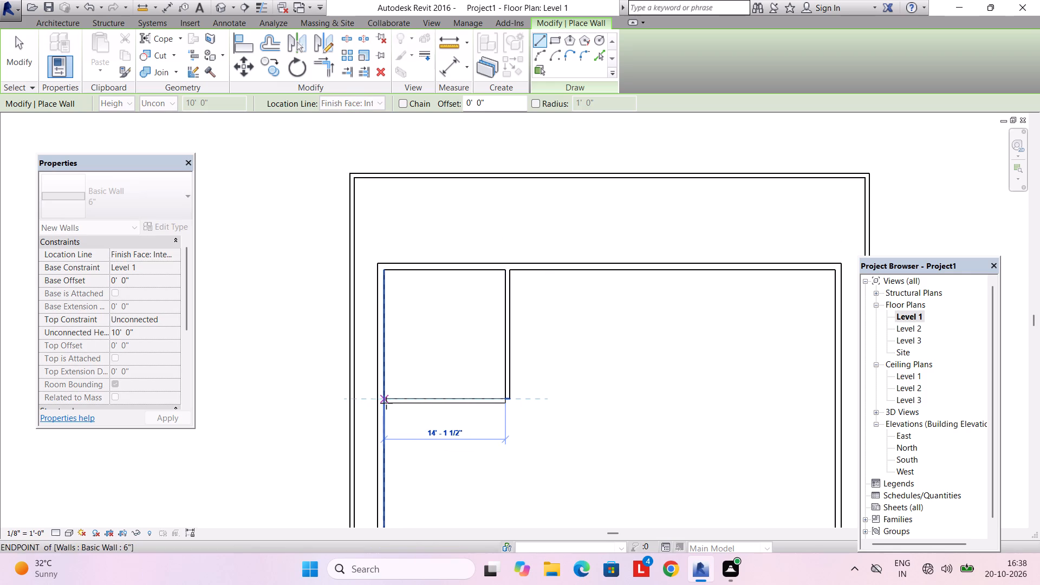
{"action": "key", "text": "Escape"}
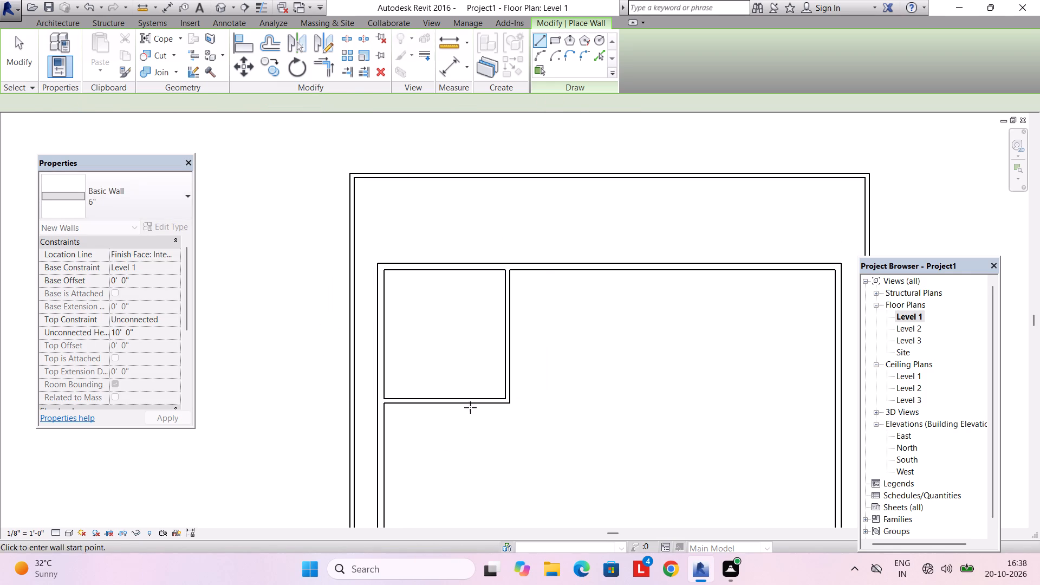
{"action": "key", "text": "Escape"}
Check the clear distance between the new east-west partition and the north house wall's inner face.
{"action": "left_click", "coordinate": [470, 406]}
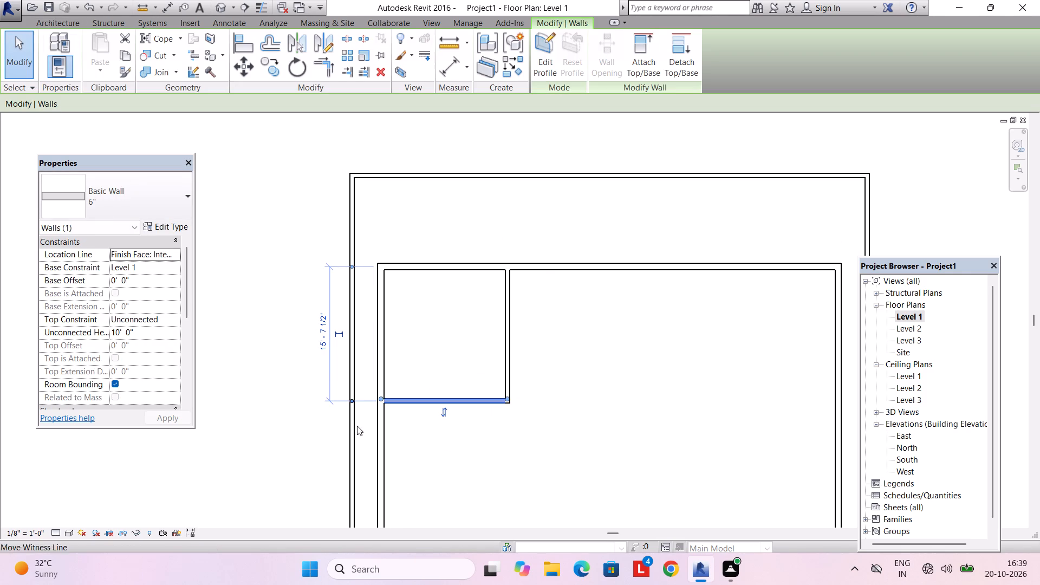
{"action": "left_click", "coordinate": [352, 401]}
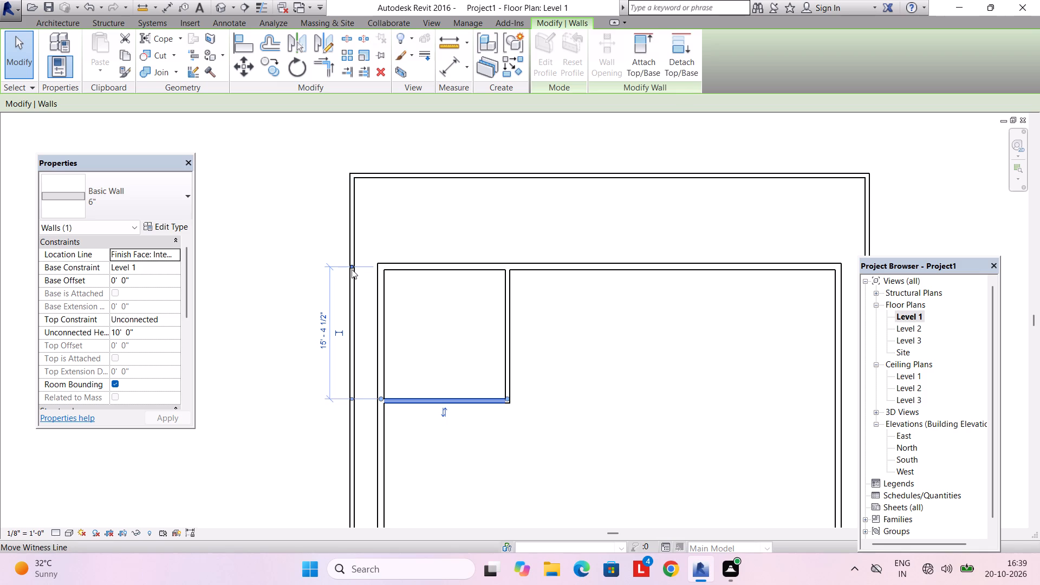
{"action": "left_click", "coordinate": [351, 266]}
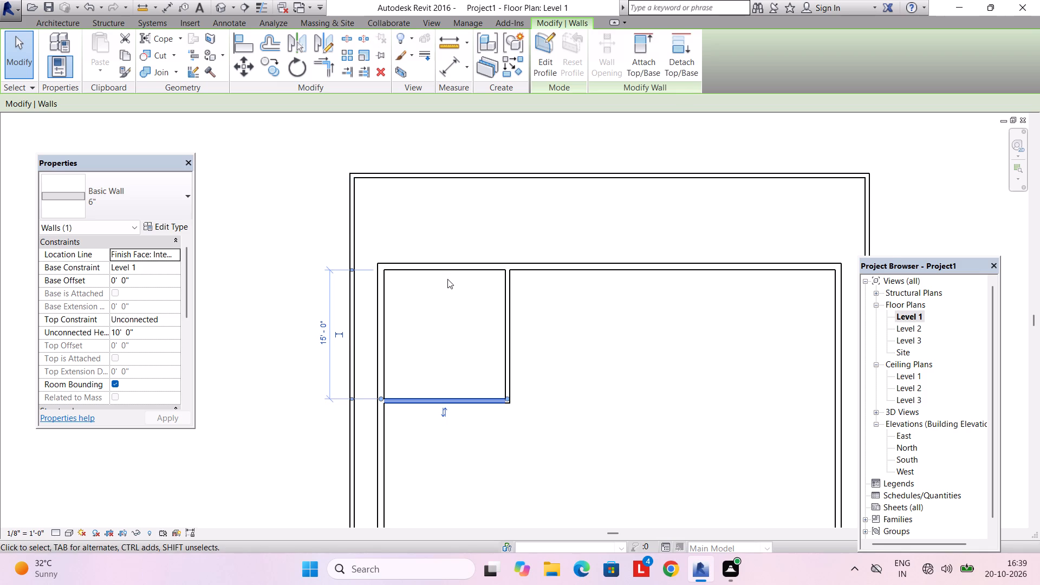
{"action": "left_click", "coordinate": [447, 274]}
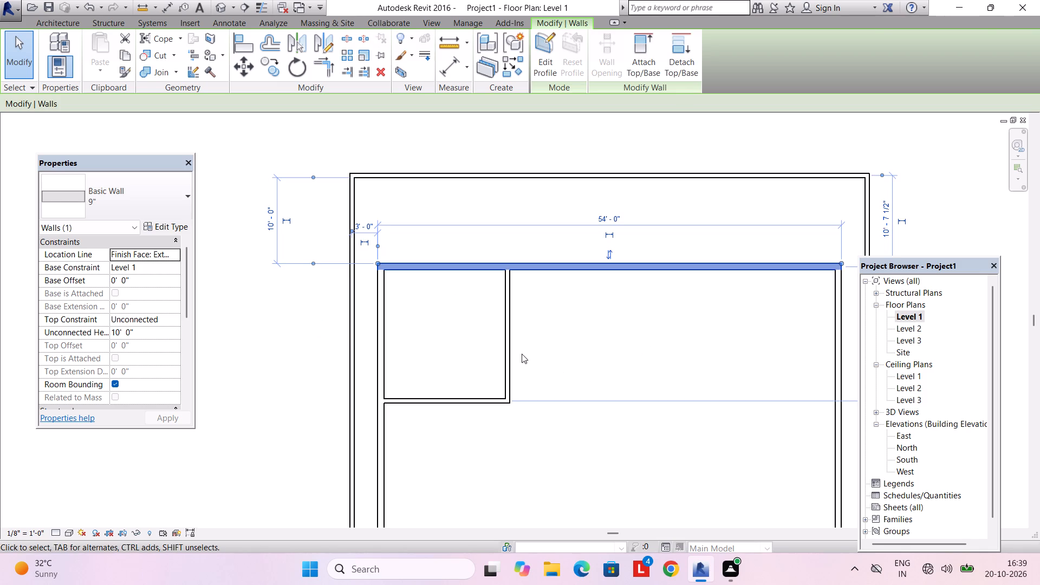
{"action": "double_click", "coordinate": [516, 350]}
{"action": "left_click", "coordinate": [609, 135]}
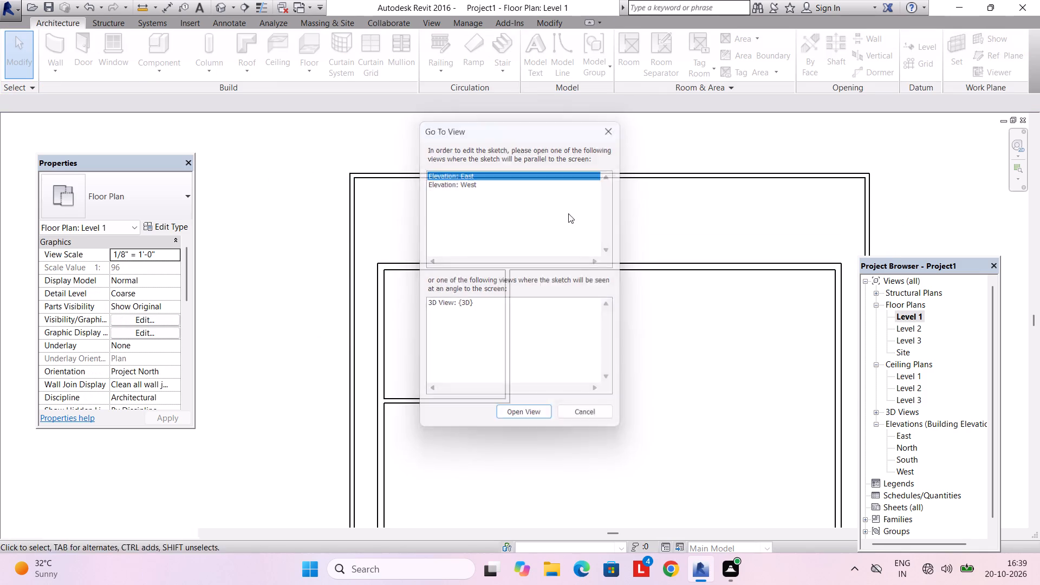
Set the northwest room's clear width between the west house wall and the north-south partition to 15'.
{"action": "left_click", "coordinate": [509, 361]}
{"action": "scroll", "coordinate": [405, 444], "scroll_direction": "up", "scroll_amount": 2}
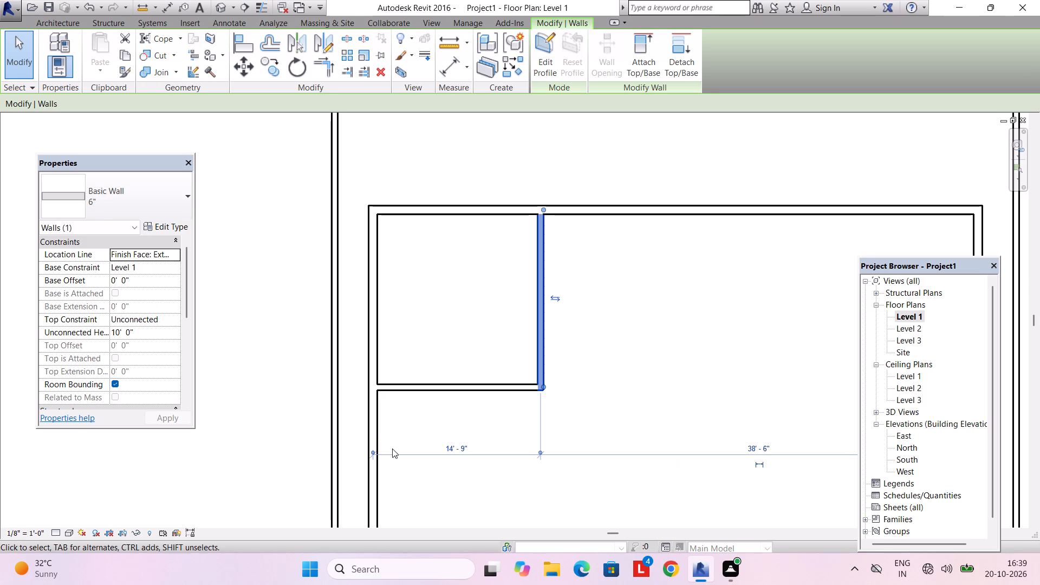
{"action": "left_click", "coordinate": [371, 448]}
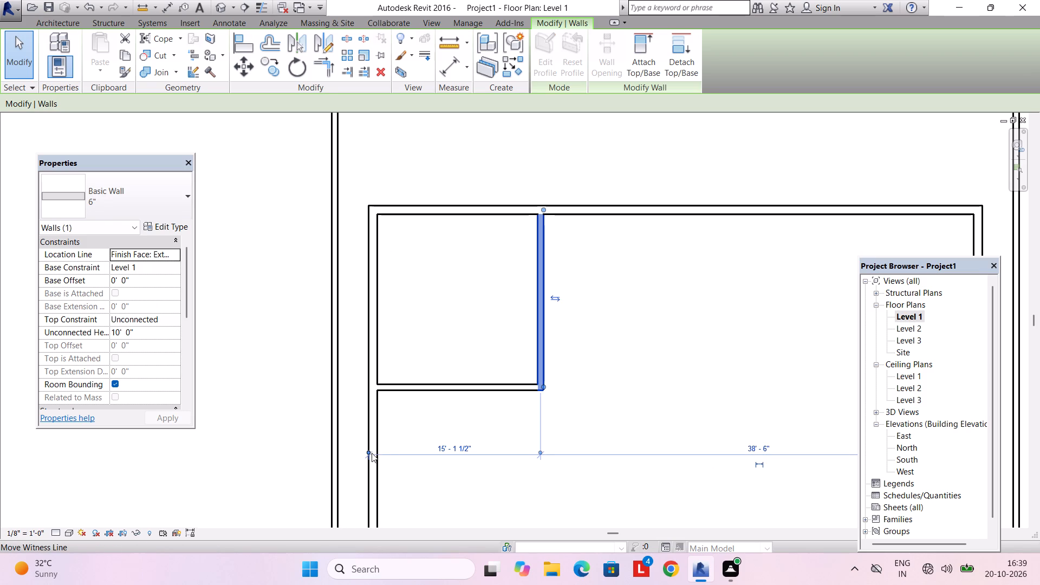
{"action": "left_click", "coordinate": [368, 451]}
{"action": "left_click", "coordinate": [539, 451]}
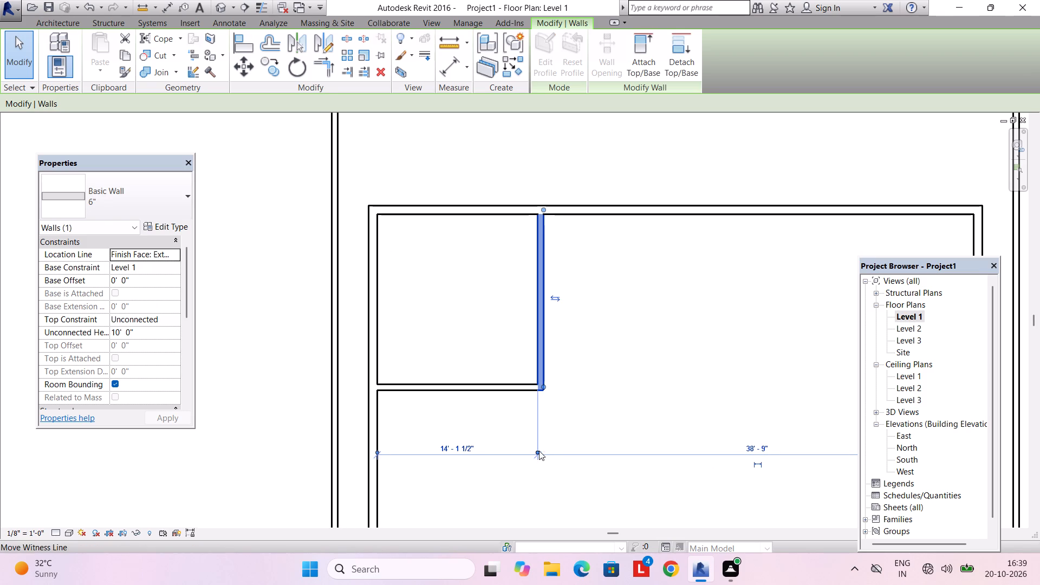
{"action": "scroll", "coordinate": [468, 444], "scroll_direction": "up", "scroll_amount": 3}
{"action": "left_click", "coordinate": [463, 452]}
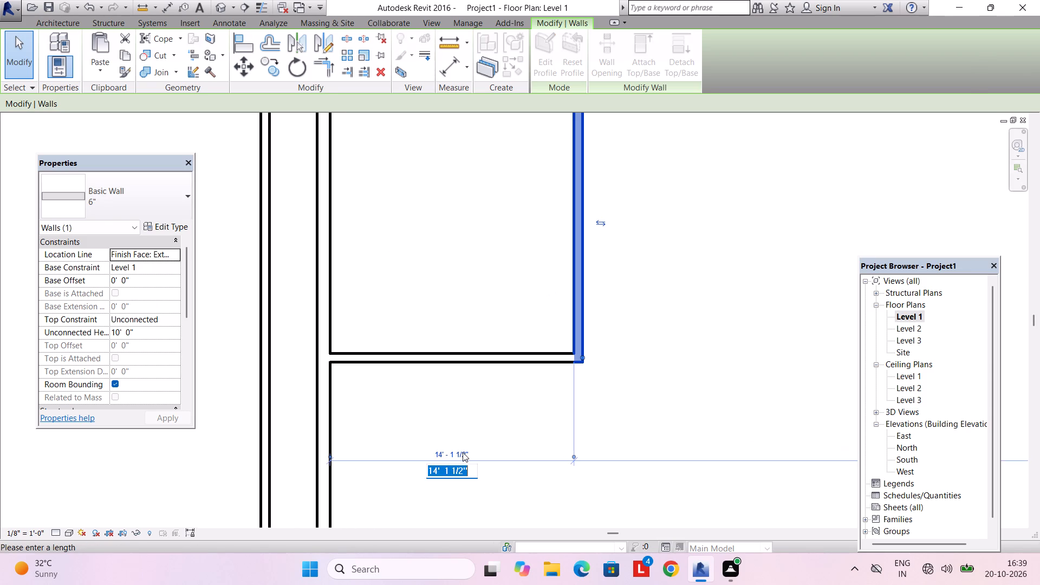
{"action": "type", "text": "10"}
{"action": "key", "text": "BackSpace"}
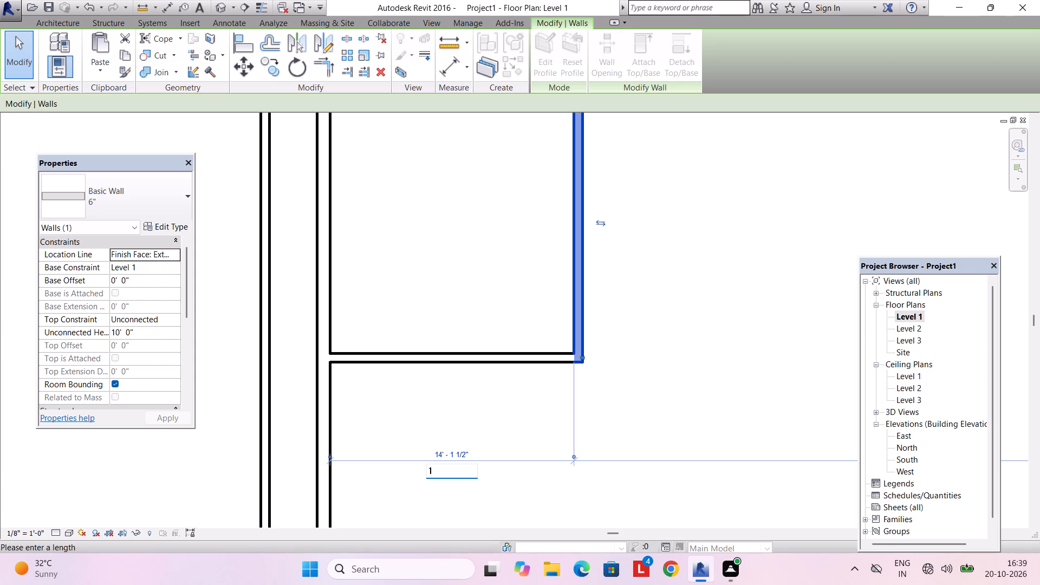
{"action": "type", "text": "5'"}
{"action": "key", "text": "Return"}
{"action": "key", "text": "Escape"}
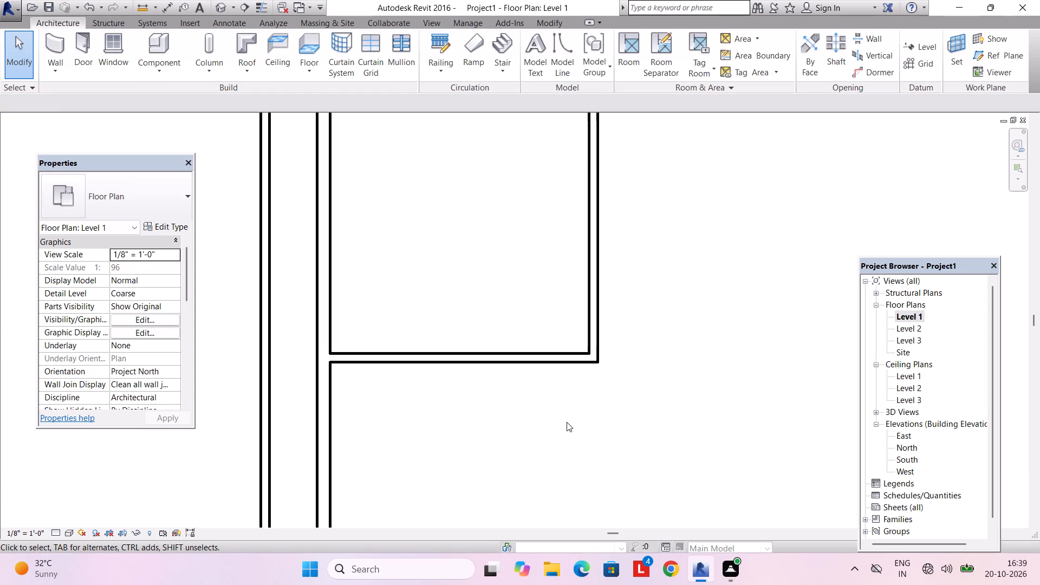
Draw a 6" wall running 15' south from the north house wall's inner face, starting 20' from the east house wall.
{"action": "scroll", "coordinate": [567, 421], "scroll_direction": "down", "scroll_amount": 6}
{"action": "middle_click_drag", "start_coordinate": [569, 444], "coordinate": [575, 373]}
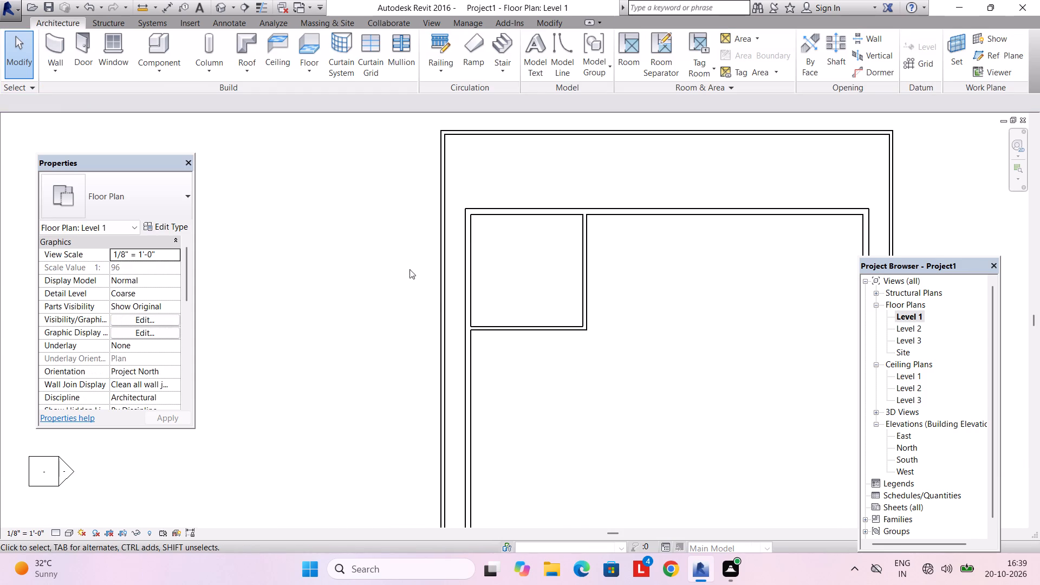
{"action": "left_click", "coordinate": [58, 69]}
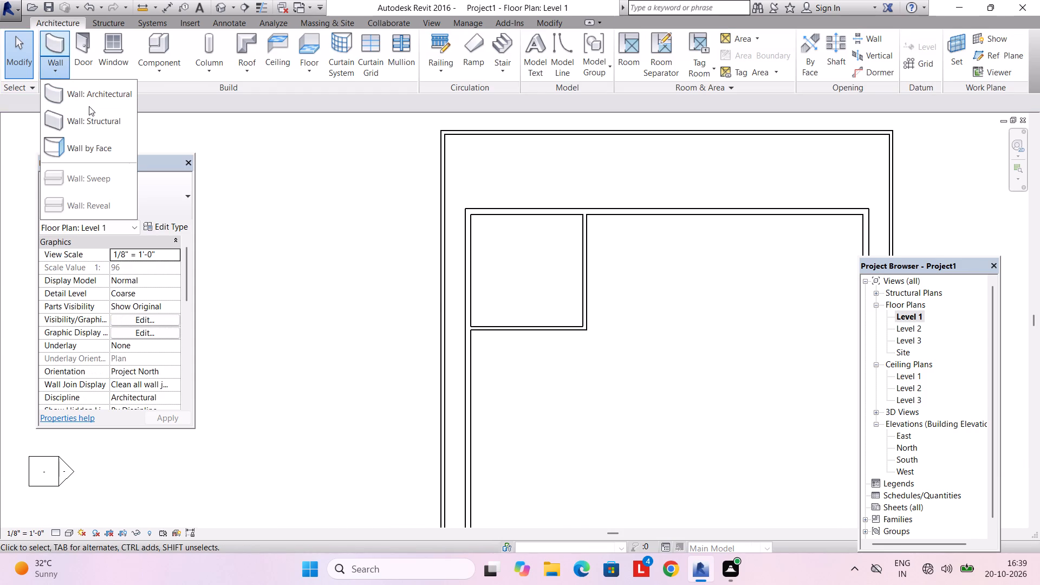
{"action": "left_click", "coordinate": [54, 44]}
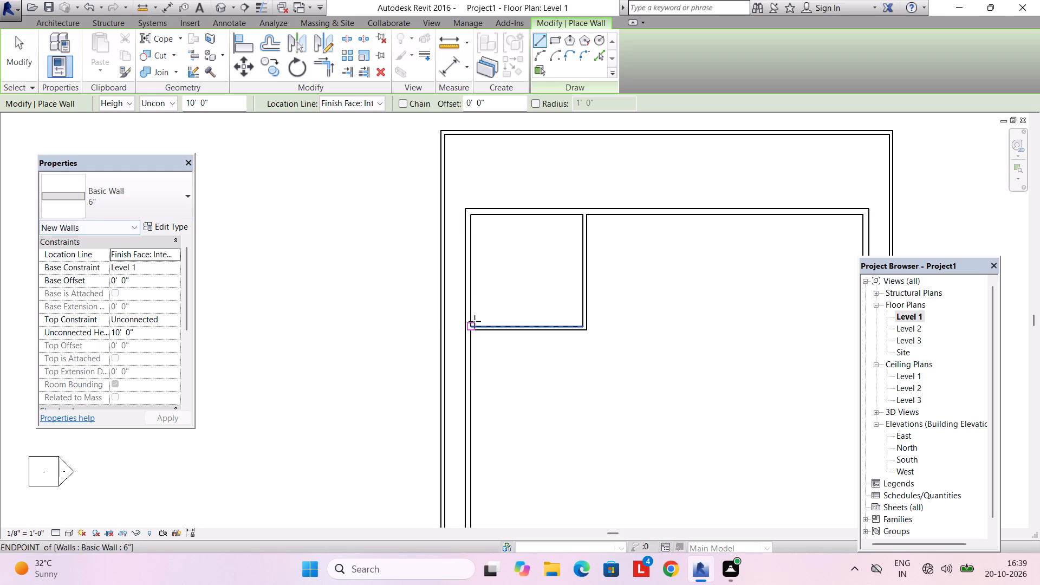
{"action": "scroll", "coordinate": [478, 337], "scroll_direction": "up", "scroll_amount": 3}
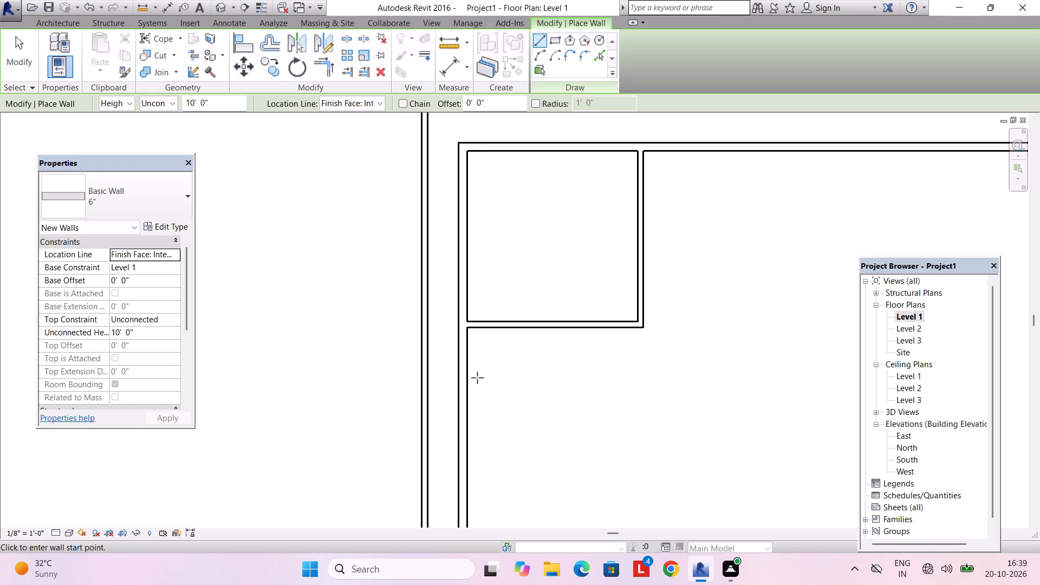
{"action": "middle_click_drag", "start_coordinate": [714, 357], "coordinate": [411, 530]}
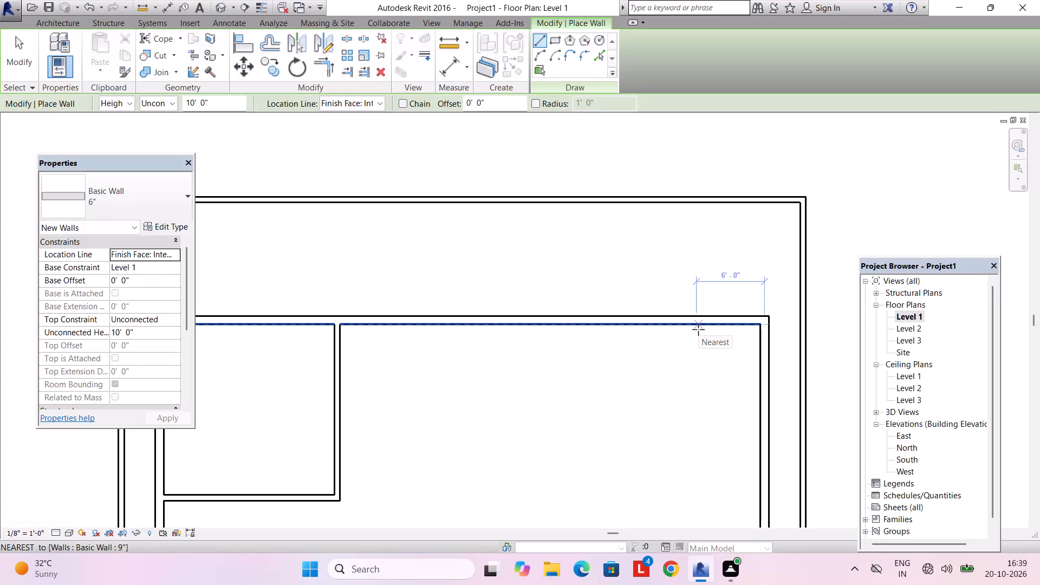
{"action": "type", "text": "20'"}
{"action": "key", "text": "Return"}
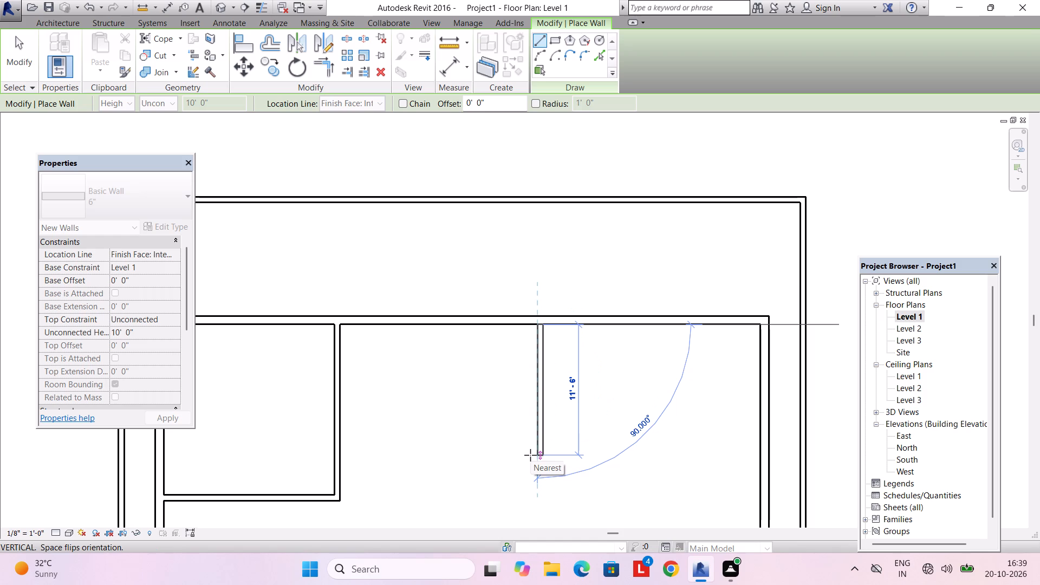
{"action": "type", "text": "15'"}
{"action": "key", "text": "Return"}
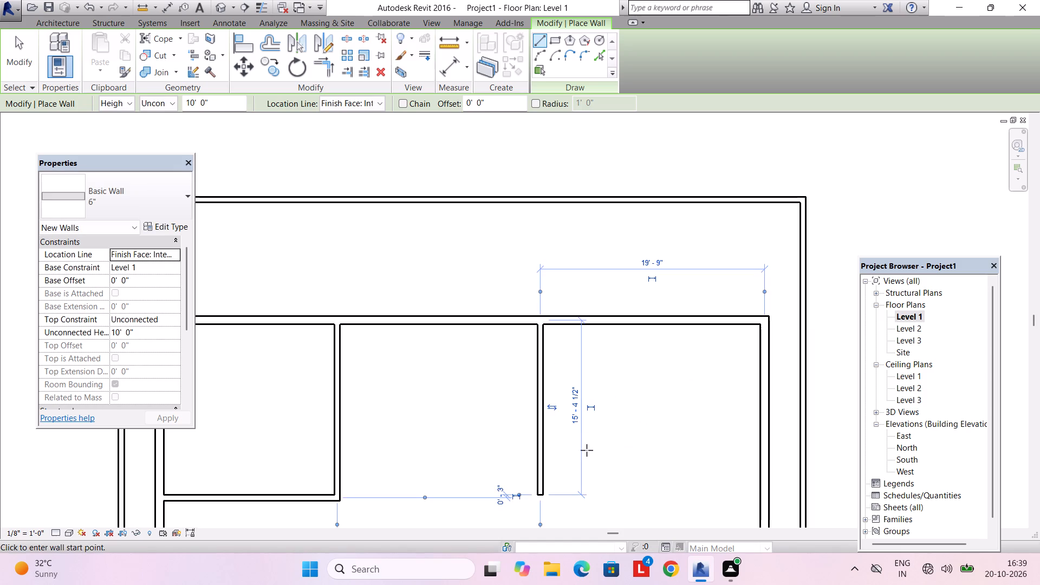
Draw a 6" wall from the second partition's south end east to the east house wall's inner face.
{"action": "left_click", "coordinate": [542, 493]}
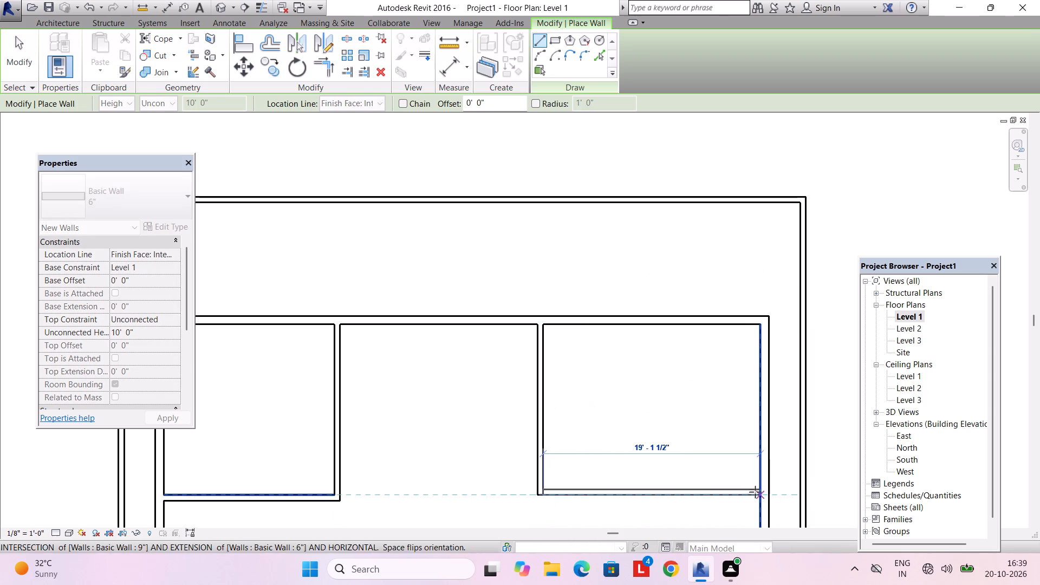
{"action": "left_click", "coordinate": [762, 488]}
{"action": "key", "text": "Escape"}
{"action": "key", "text": "Escape"}
Set the distance from the second partition's west face to the east house wall's inner face to 20'.
{"action": "left_click", "coordinate": [545, 458]}
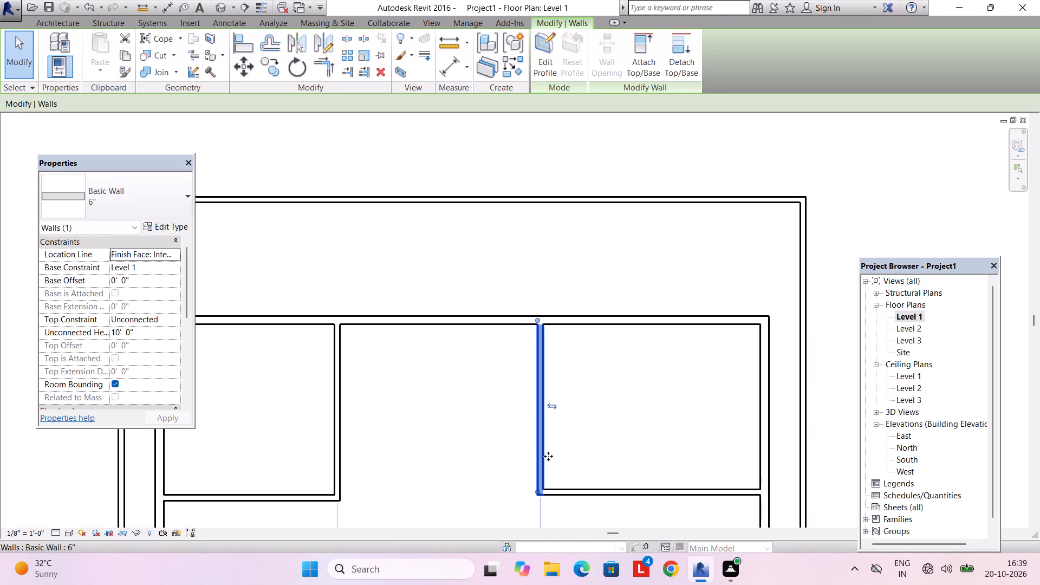
{"action": "scroll", "coordinate": [652, 484], "scroll_direction": "down", "scroll_amount": 3}
{"action": "middle_click_drag", "start_coordinate": [647, 489], "coordinate": [611, 451]}
{"action": "scroll", "coordinate": [607, 478], "scroll_direction": "up", "scroll_amount": 2}
{"action": "left_click", "coordinate": [523, 486]}
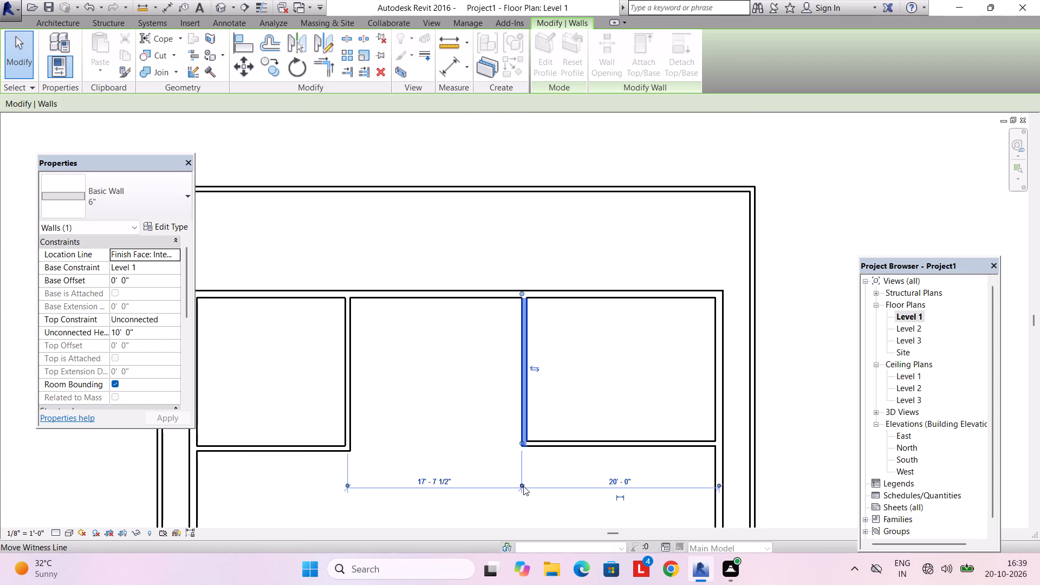
{"action": "left_click", "coordinate": [717, 484]}
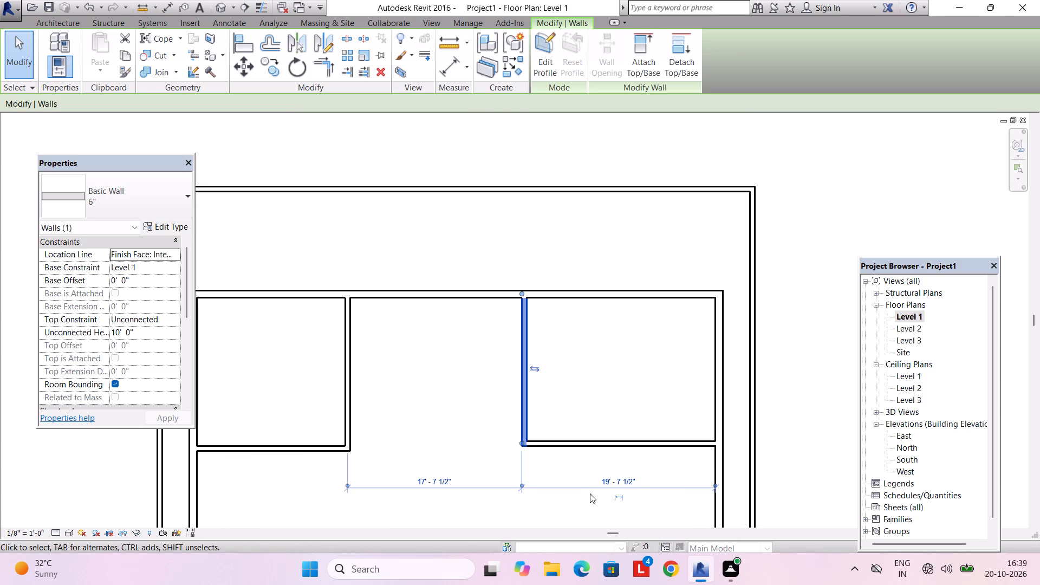
{"action": "left_click", "coordinate": [623, 473]}
{"action": "type", "text": "20'"}
{"action": "key", "text": "Return"}
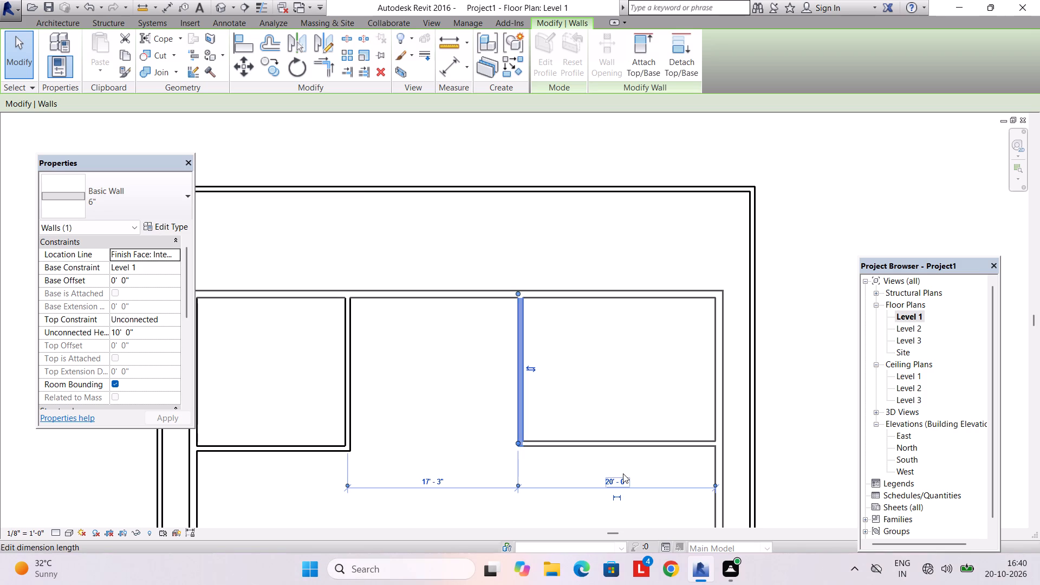
Set the northeast room's clear depth between the north house wall and its south partition to 15'.
{"action": "left_click", "coordinate": [574, 448]}
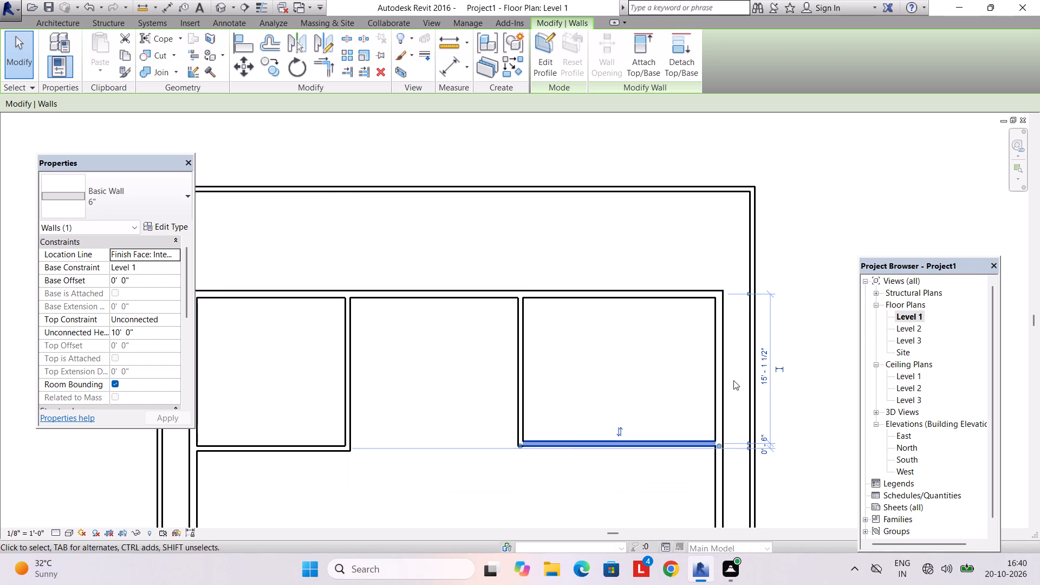
{"action": "scroll", "coordinate": [761, 444], "scroll_direction": "up", "scroll_amount": 3}
{"action": "left_click", "coordinate": [742, 441]}
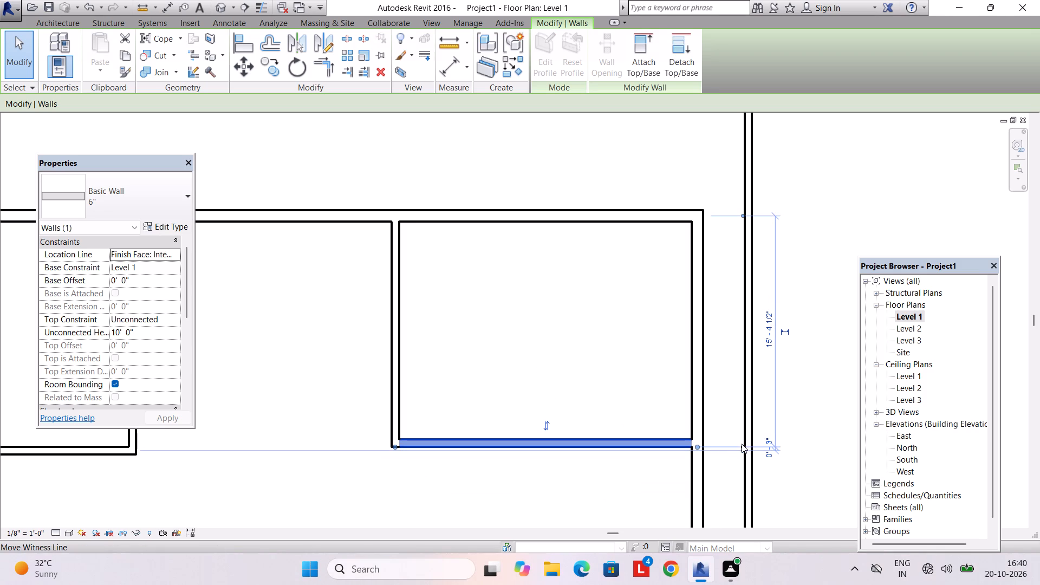
{"action": "left_click", "coordinate": [742, 444]}
{"action": "left_click", "coordinate": [746, 216]}
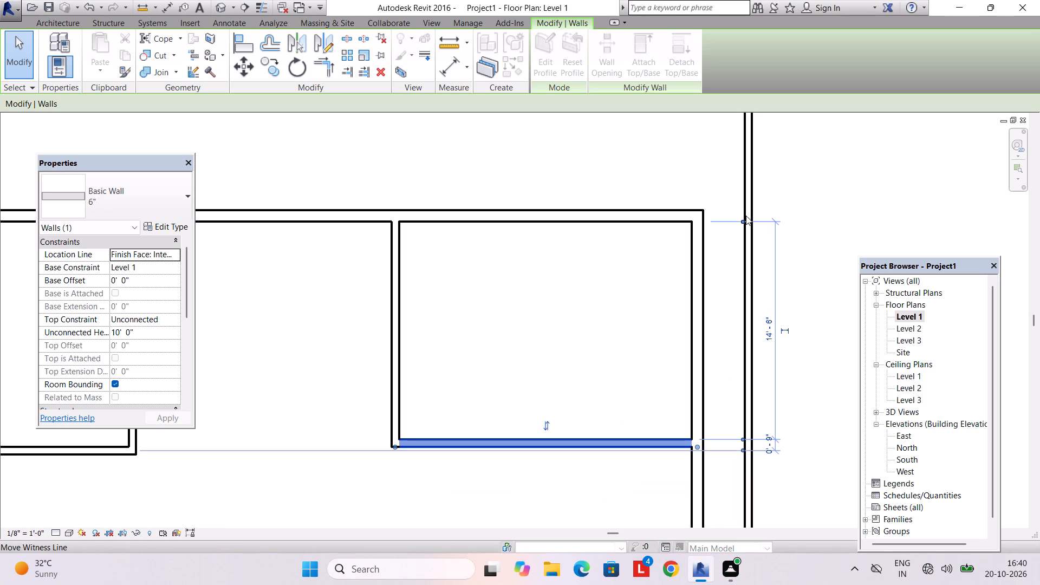
{"action": "left_click", "coordinate": [772, 340]}
{"action": "type", "text": "15'"}
{"action": "key", "text": "Return"}
{"action": "key", "text": "Return"}
{"action": "scroll", "coordinate": [578, 399], "scroll_direction": "down", "scroll_amount": 4}
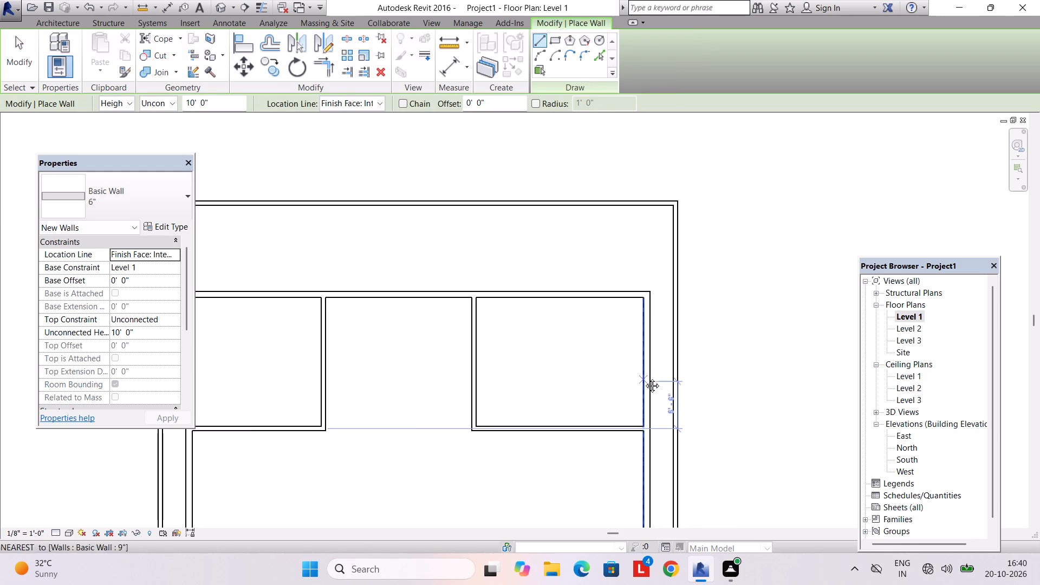
{"action": "middle_click", "coordinate": [644, 378]}
{"action": "key", "text": "Escape"}
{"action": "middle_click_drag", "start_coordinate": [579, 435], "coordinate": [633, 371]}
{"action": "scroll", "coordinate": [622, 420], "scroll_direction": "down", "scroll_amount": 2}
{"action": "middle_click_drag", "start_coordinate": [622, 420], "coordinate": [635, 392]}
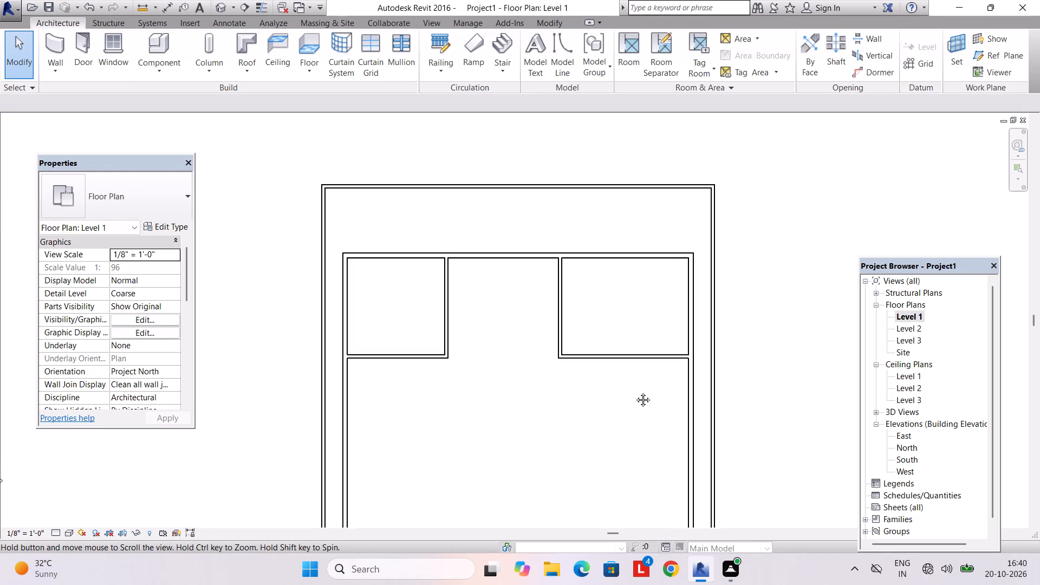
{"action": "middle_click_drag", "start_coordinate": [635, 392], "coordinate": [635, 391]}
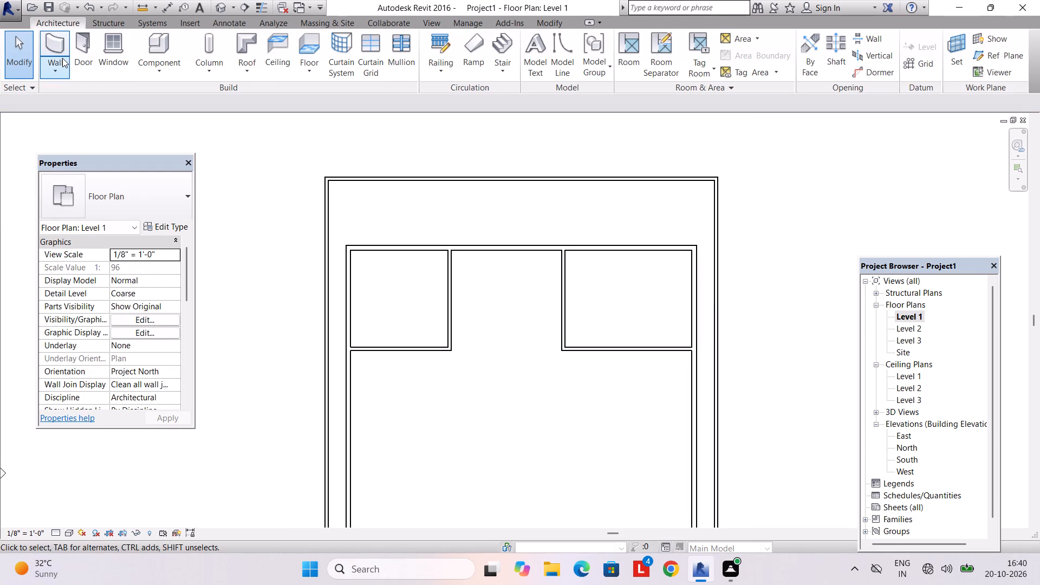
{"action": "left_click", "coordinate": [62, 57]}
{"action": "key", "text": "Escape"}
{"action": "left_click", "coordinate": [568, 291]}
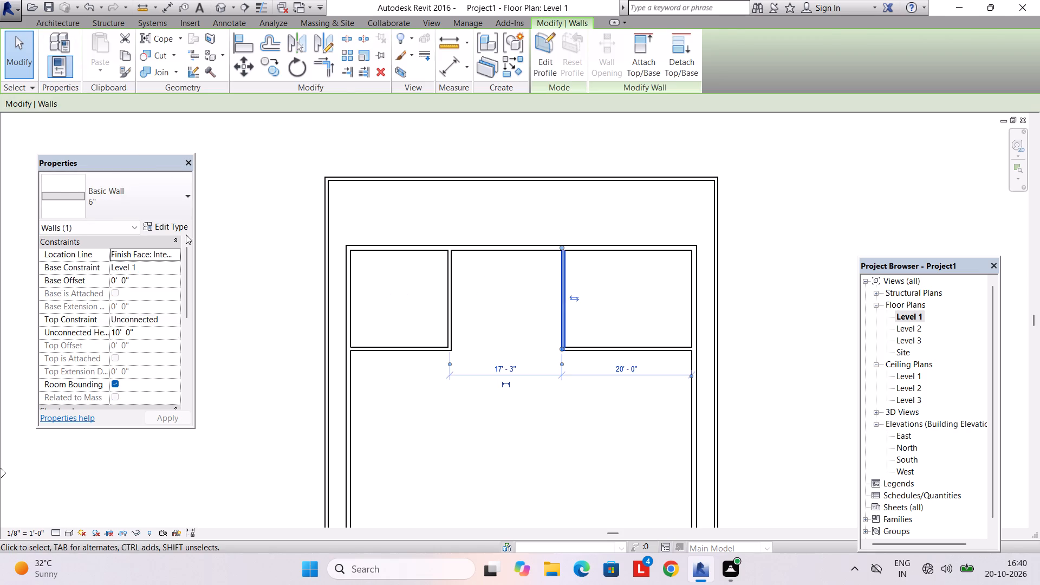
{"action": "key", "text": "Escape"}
Draw a 6" wall running 8' west from the east house wall's inner face, starting 8' south of the northeast room's south partition.
{"action": "left_click", "coordinate": [53, 53]}
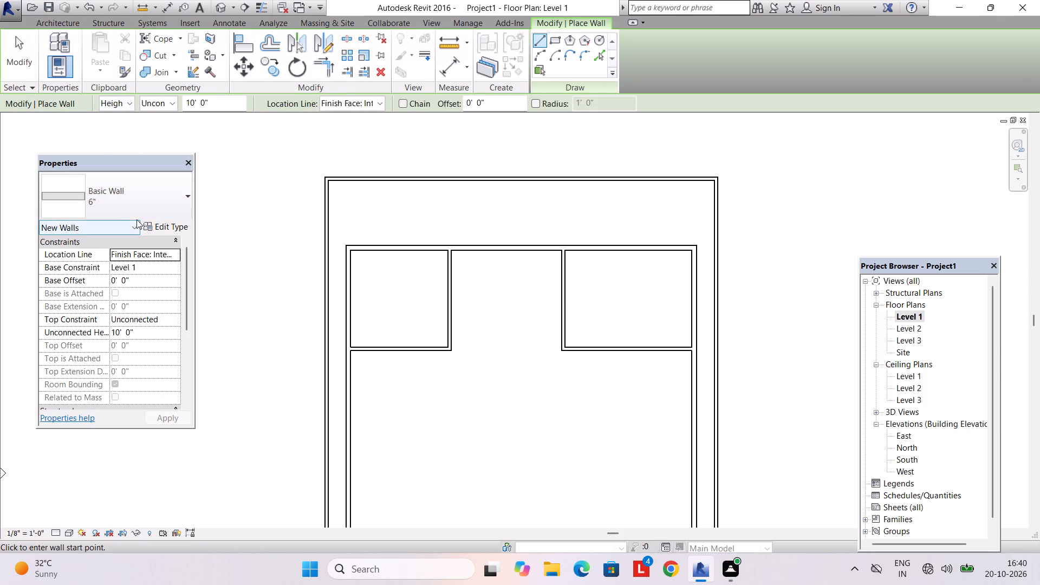
{"action": "scroll", "coordinate": [702, 376], "scroll_direction": "up", "scroll_amount": 2}
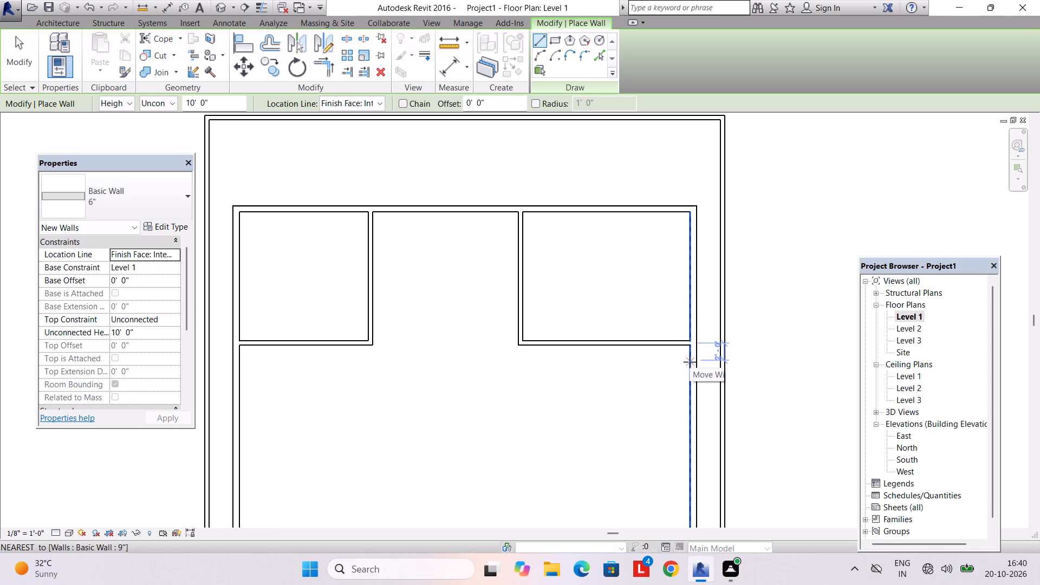
{"action": "type", "text": "8'"}
{"action": "key", "text": "Return"}
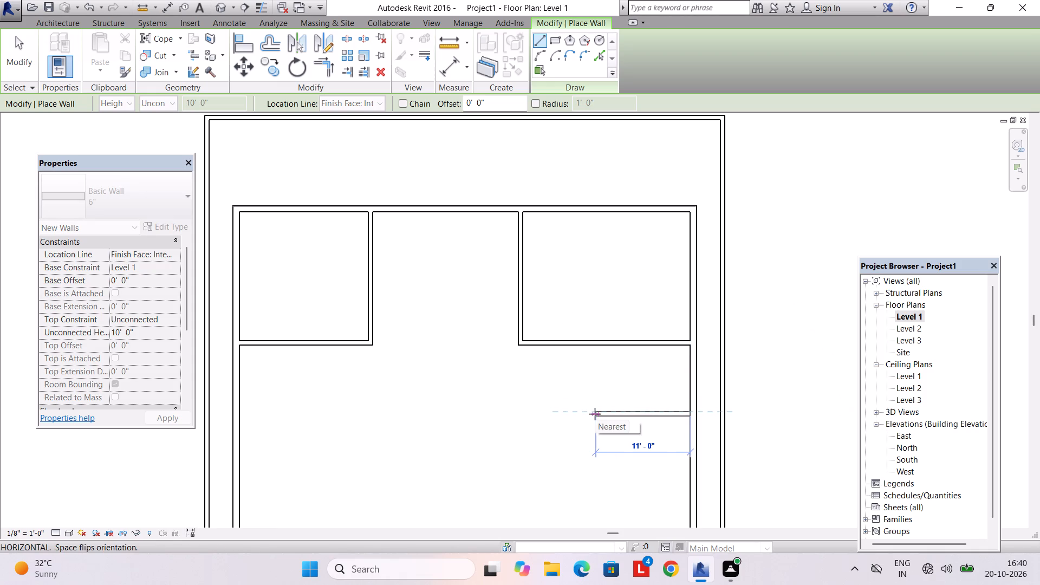
{"action": "key", "text": "5"}
{"action": "key", "text": "BackSpace"}
{"action": "type", "text": "8'"}
{"action": "key", "text": "Return"}
Draw a 6" wall from the 8' wall's west end north to the northeast room's south partition, closing a small room.
{"action": "left_click", "coordinate": [619, 419]}
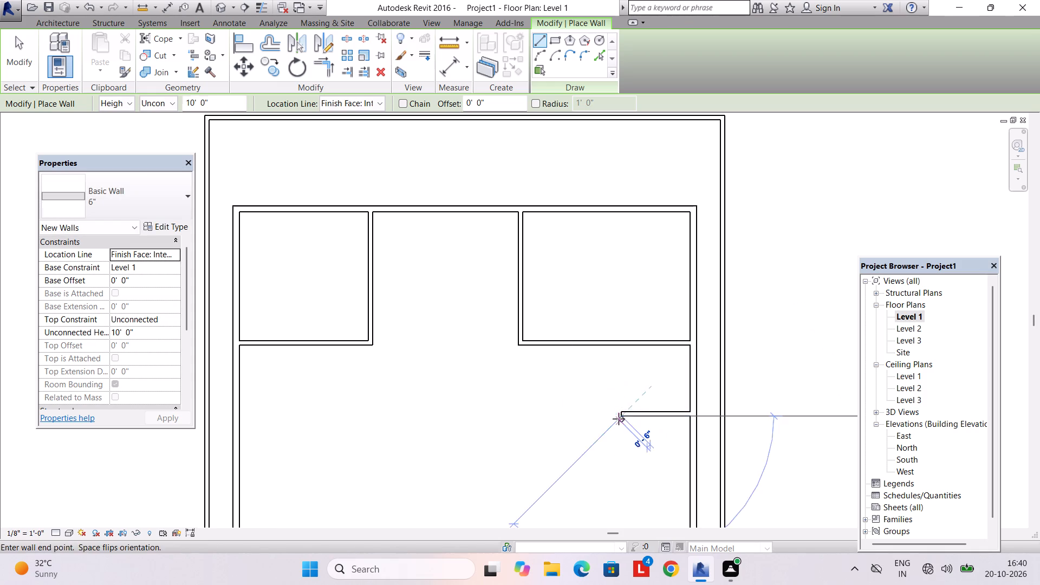
{"action": "left_click", "coordinate": [625, 347]}
{"action": "key", "text": "Escape"}
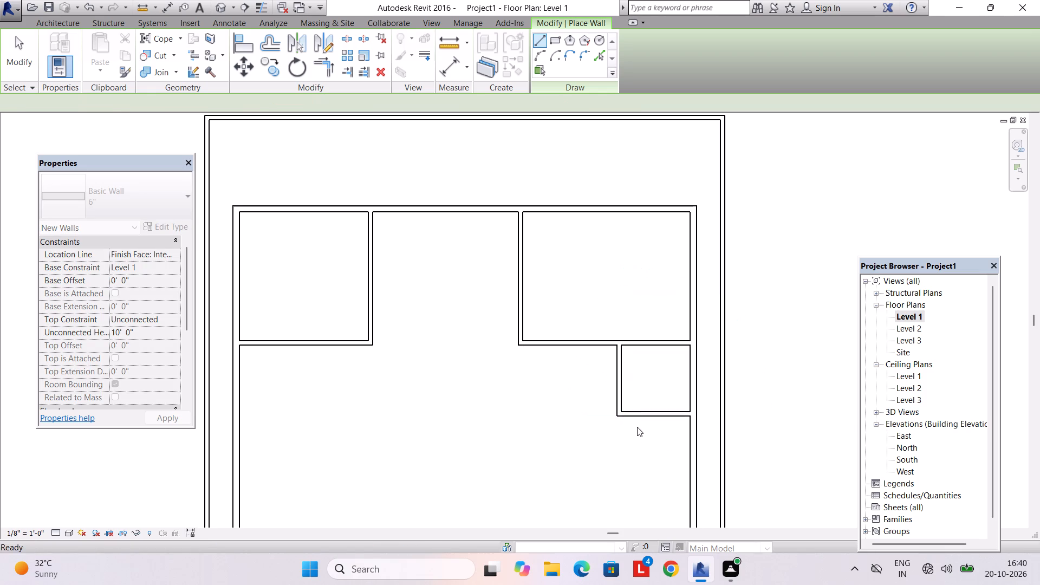
{"action": "scroll", "coordinate": [638, 389], "scroll_direction": "up", "scroll_amount": 3}
{"action": "key", "text": "Escape"}
Set the small room's clear depth between the northeast room's south partition and its own south wall to 8'.
{"action": "left_click", "coordinate": [658, 437]}
{"action": "left_click", "coordinate": [656, 424]}
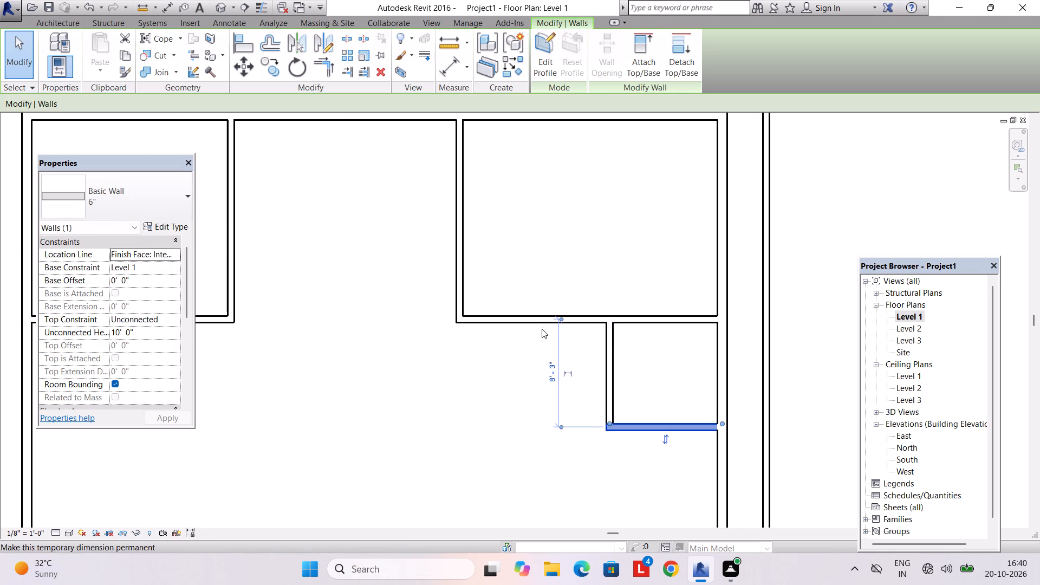
{"action": "left_click", "coordinate": [560, 317]}
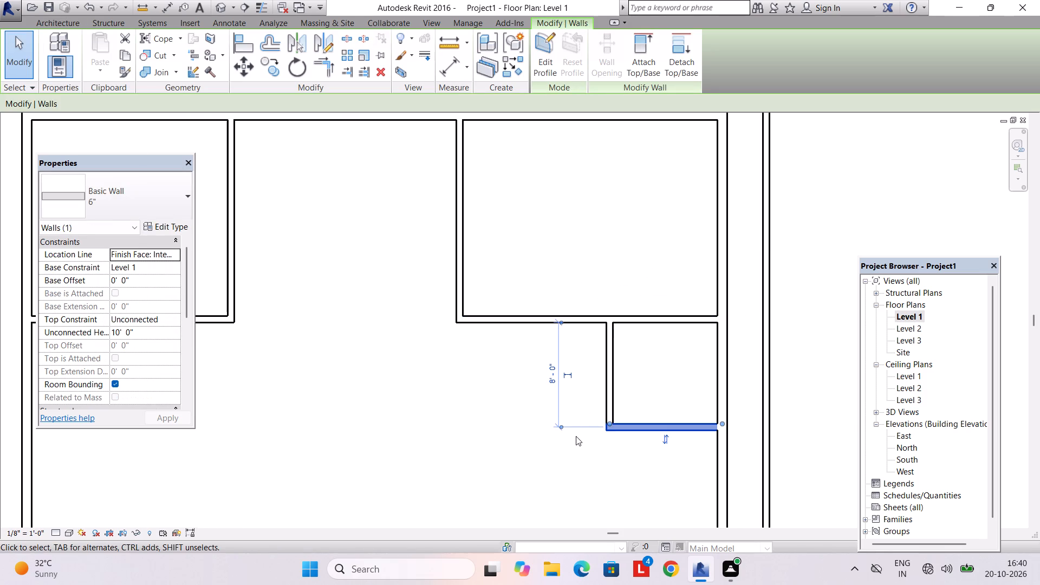
{"action": "left_click", "coordinate": [564, 426]}
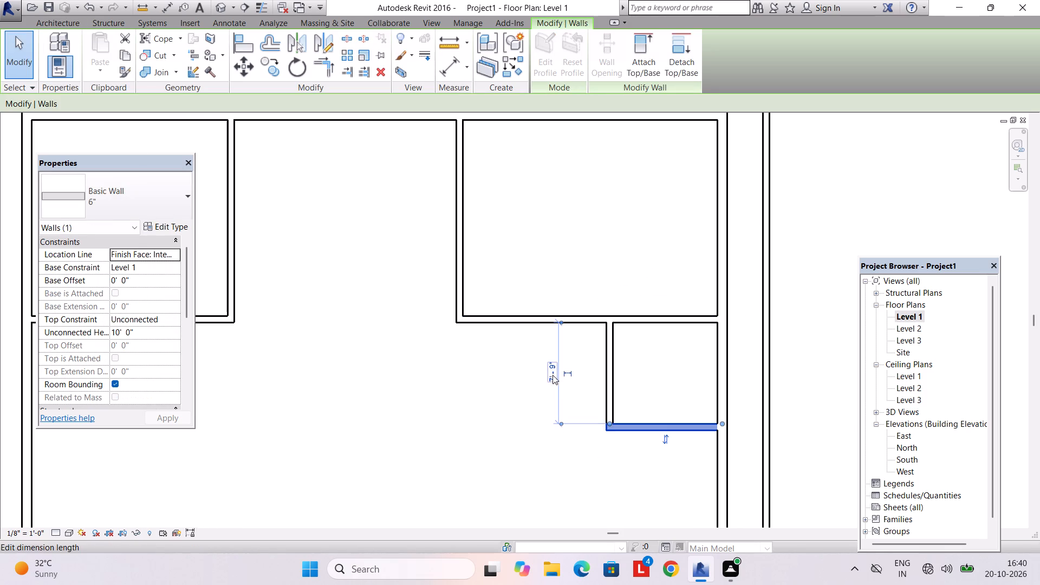
{"action": "left_click", "coordinate": [551, 374]}
{"action": "type", "text": "8'"}
{"action": "key", "text": "Return"}
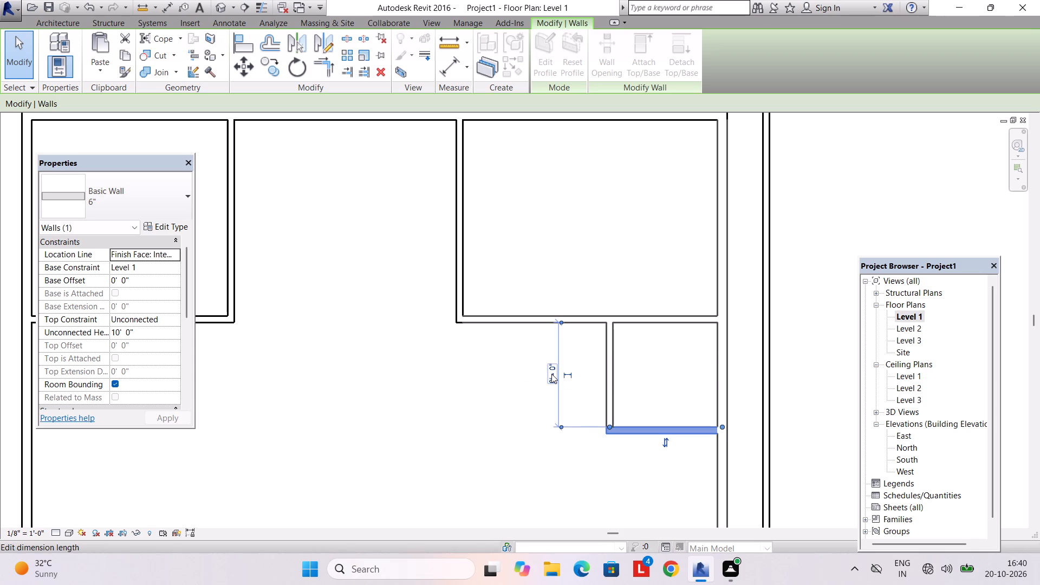
{"action": "key", "text": "Escape"}
{"action": "left_click", "coordinate": [655, 432]}
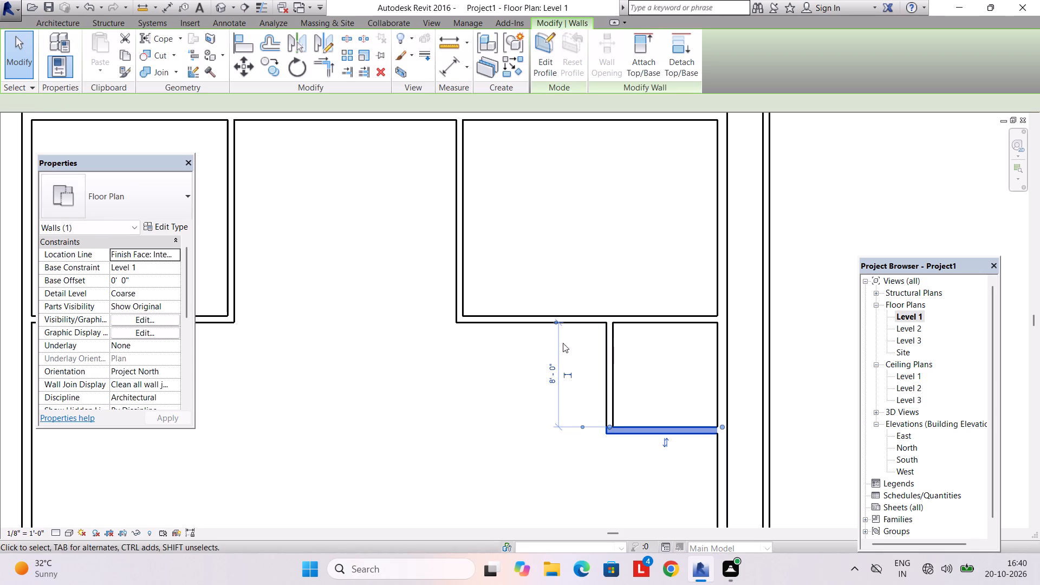
{"action": "key", "text": "Escape"}
Measure the small room's clear width between its west wall's inner face and the east house wall's inner face.
{"action": "left_click", "coordinate": [616, 386]}
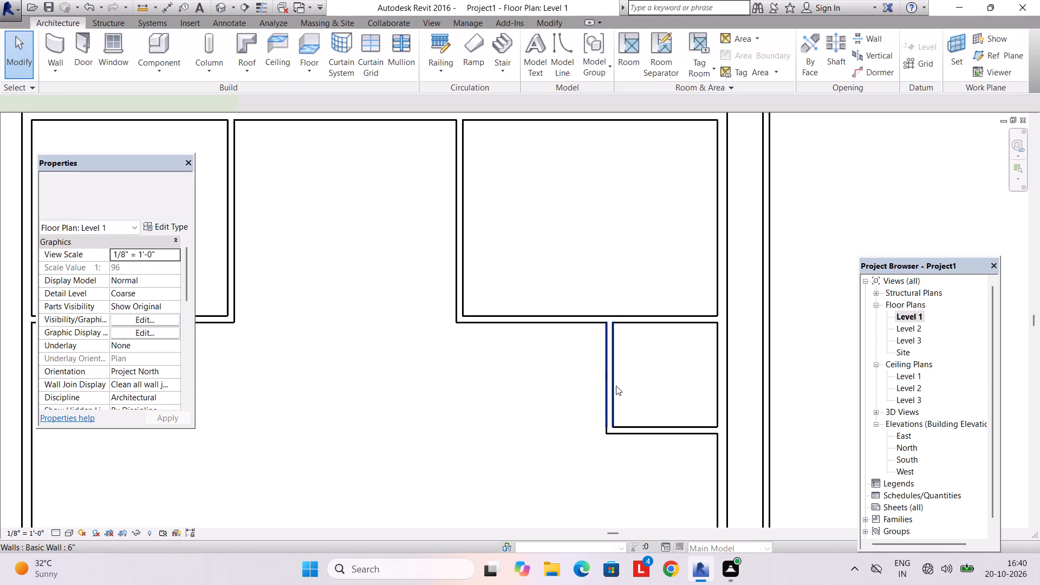
{"action": "scroll", "coordinate": [634, 422], "scroll_direction": "up", "scroll_amount": 2}
{"action": "middle_click_drag", "start_coordinate": [616, 333], "coordinate": [575, 443]}
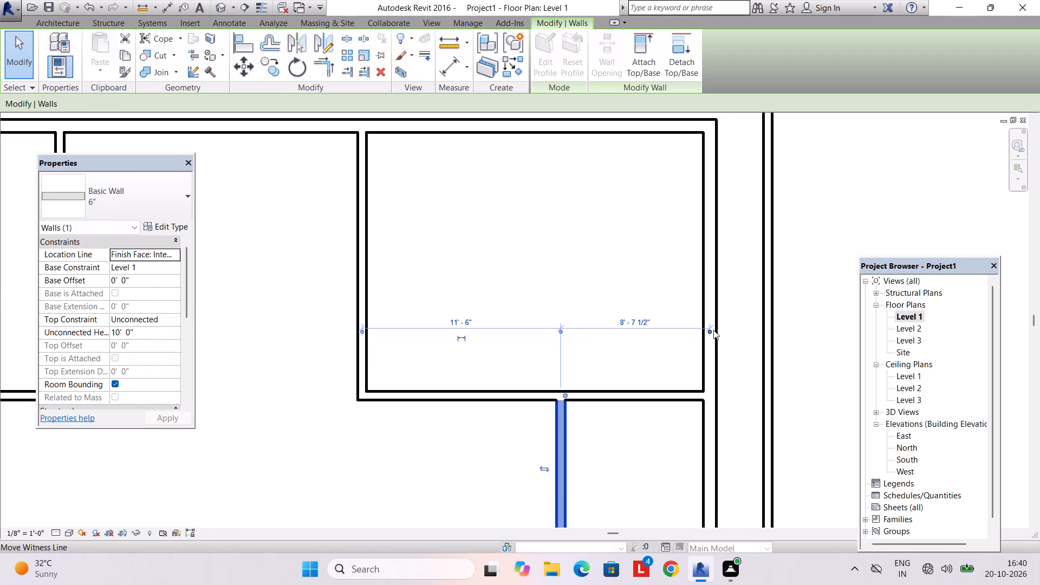
{"action": "left_click", "coordinate": [711, 329]}
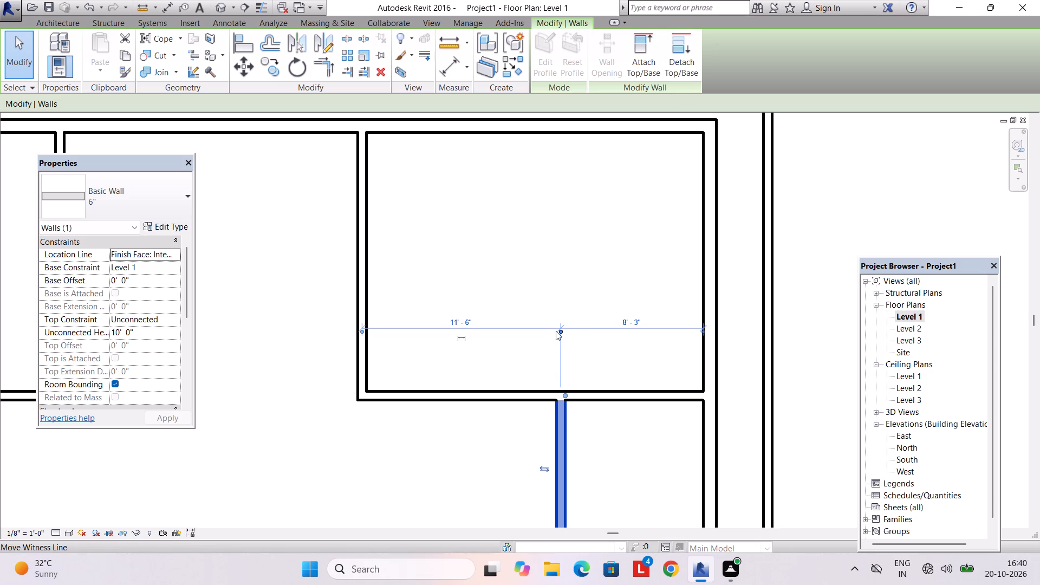
{"action": "left_click", "coordinate": [559, 331]}
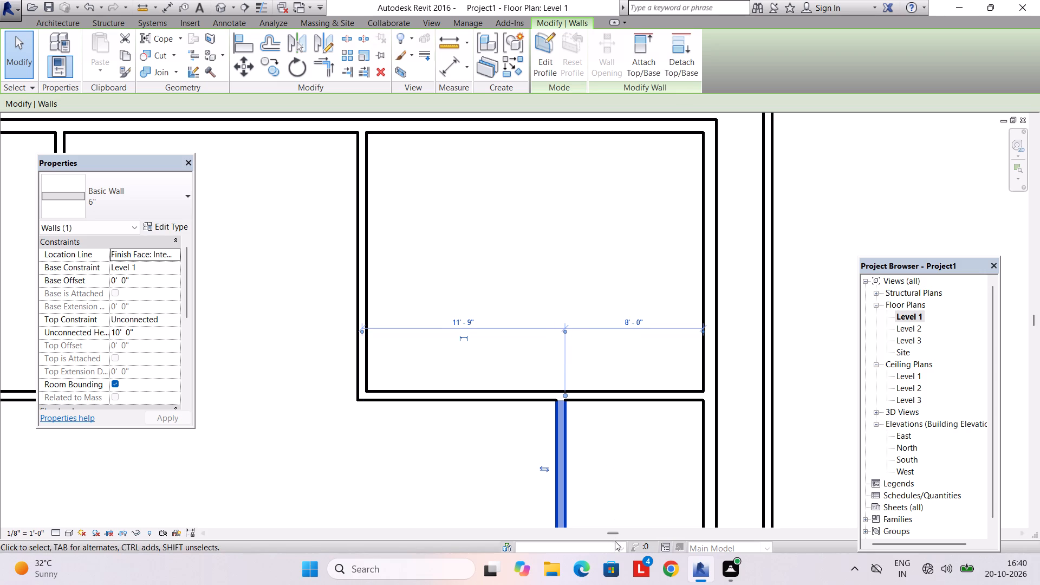
{"action": "key", "text": "Escape"}
Draw a 6" wall 11'-6" west from the small room's southwest corner, ending in line with the northeast room's west face.
{"action": "scroll", "coordinate": [435, 434], "scroll_direction": "down", "scroll_amount": 2}
{"action": "middle_click_drag", "start_coordinate": [433, 434], "coordinate": [418, 330]}
{"action": "middle_click_drag", "start_coordinate": [433, 359], "coordinate": [434, 272]}
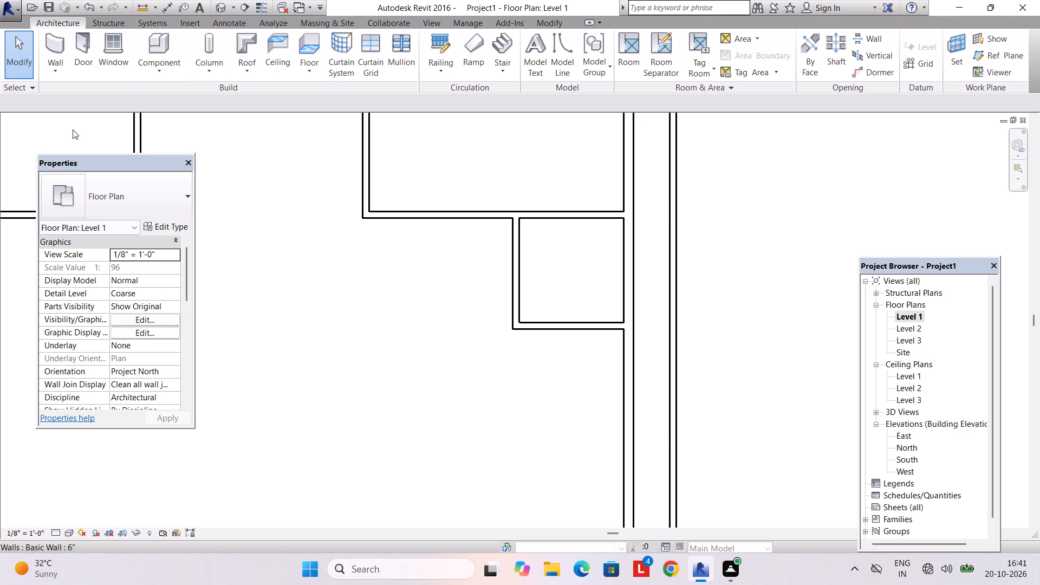
{"action": "left_click", "coordinate": [66, 42]}
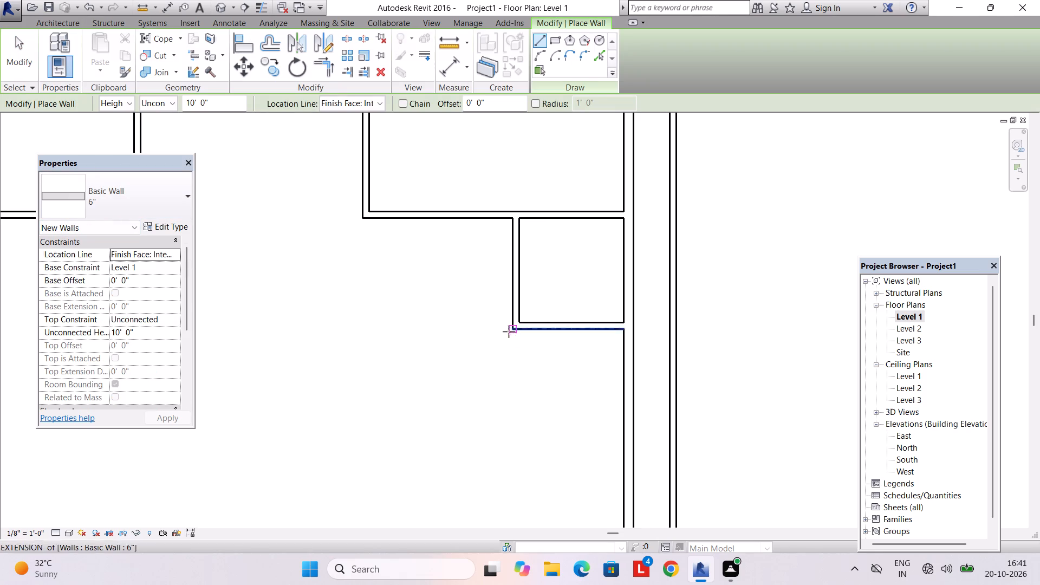
{"action": "left_click", "coordinate": [508, 329]}
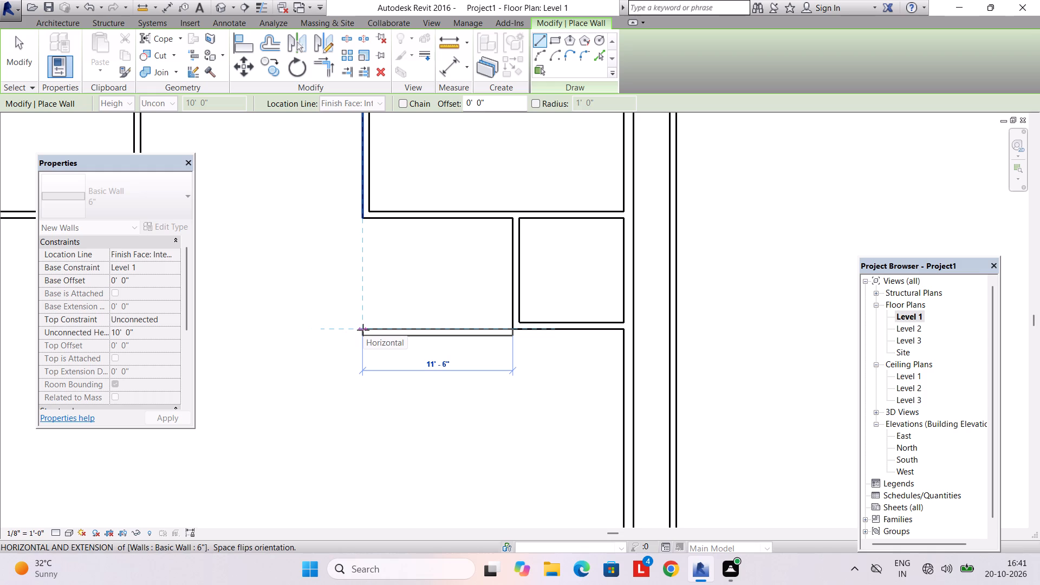
{"action": "left_click", "coordinate": [363, 330]}
Draw a 6" wall running 15' south from the west end of the 11'-6" wall.
{"action": "left_click", "coordinate": [363, 335]}
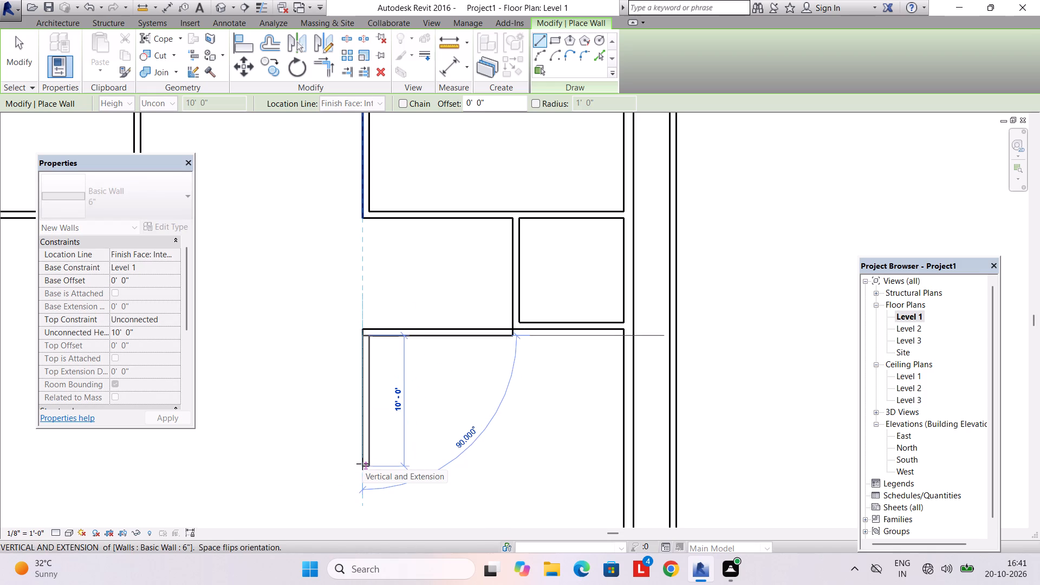
{"action": "type", "text": "15'"}
{"action": "key", "text": "Return"}
Draw a 6" wall from the 15' wall's south end east to the east house wall's inner face, enclosing a second east room.
{"action": "scroll", "coordinate": [371, 466], "scroll_direction": "down", "scroll_amount": 3}
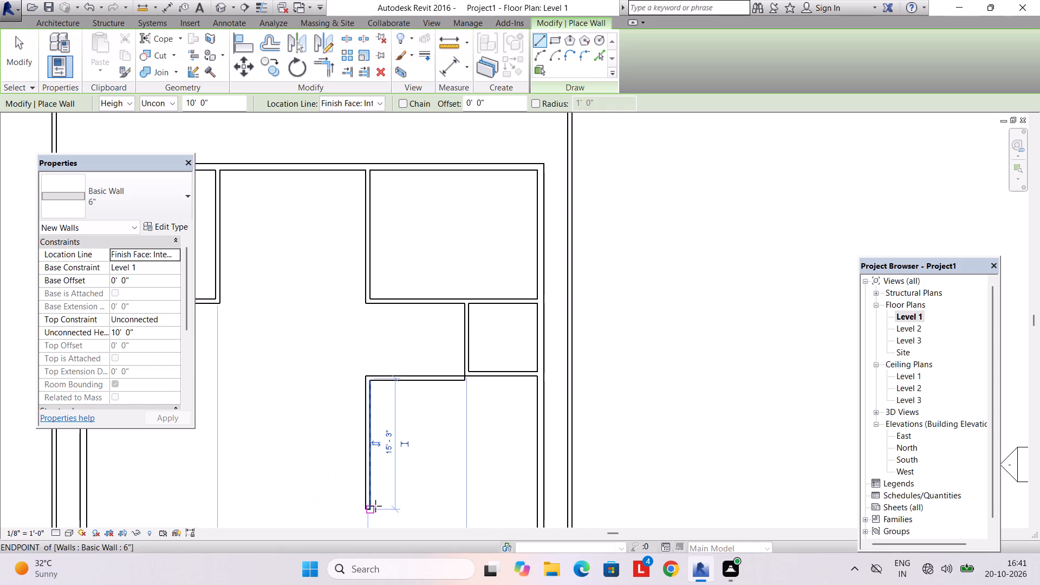
{"action": "middle_click_drag", "start_coordinate": [375, 503], "coordinate": [388, 402]}
{"action": "left_click", "coordinate": [386, 407]}
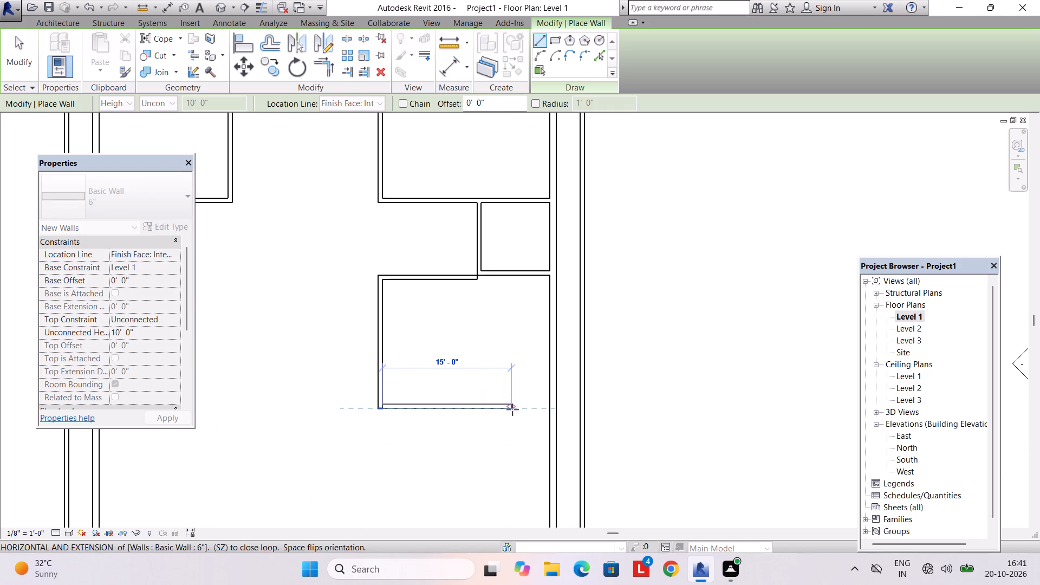
{"action": "left_click", "coordinate": [548, 405]}
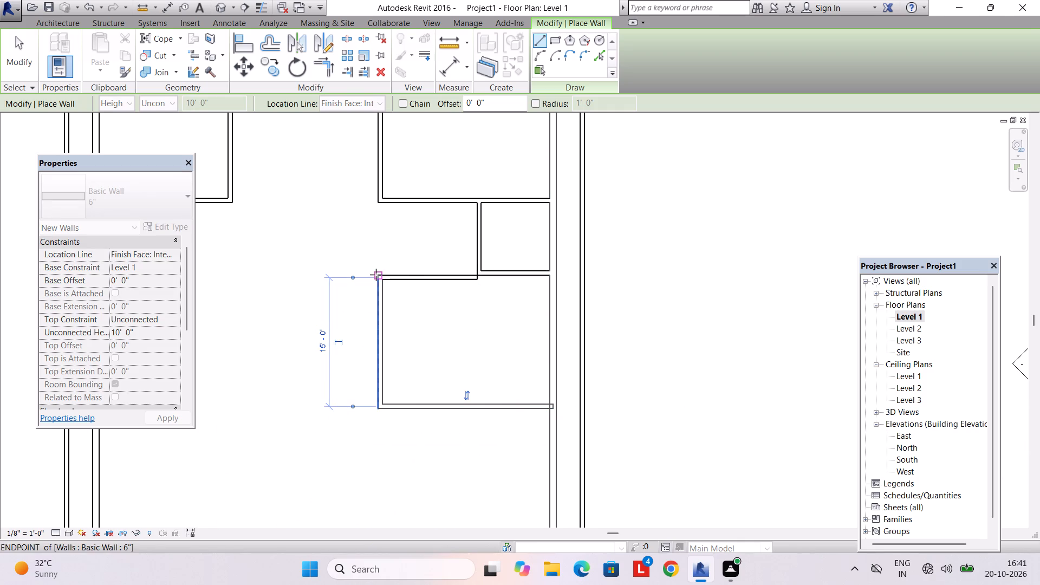
{"action": "scroll", "coordinate": [373, 310], "scroll_direction": "up", "scroll_amount": 3}
{"action": "key", "text": "Escape"}
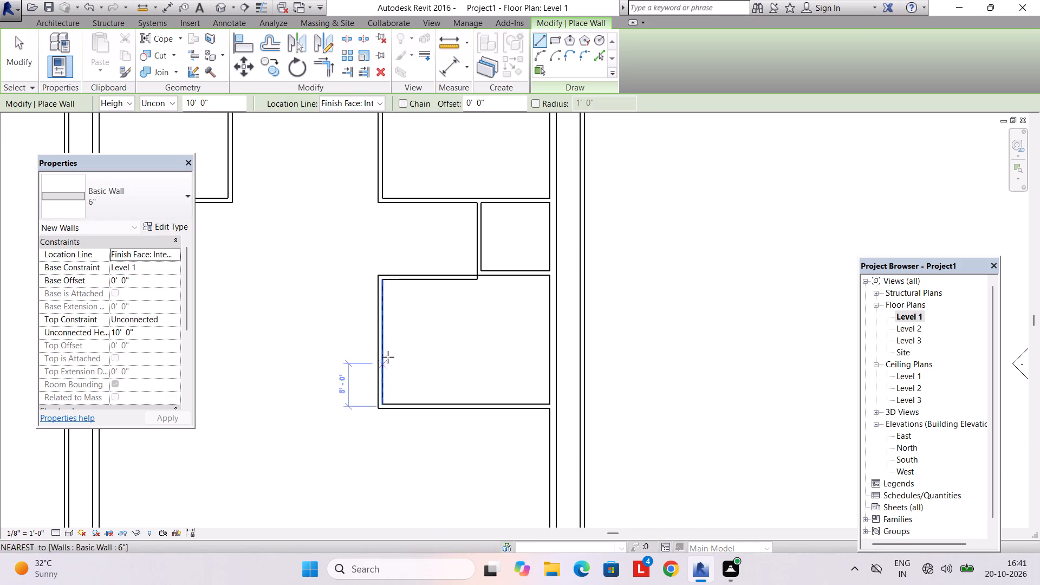
{"action": "scroll", "coordinate": [389, 354], "scroll_direction": "up", "scroll_amount": 2}
{"action": "key", "text": "Escape"}
Set the second east room's clear depth between its north and south walls to 15'.
{"action": "left_click", "coordinate": [383, 361]}
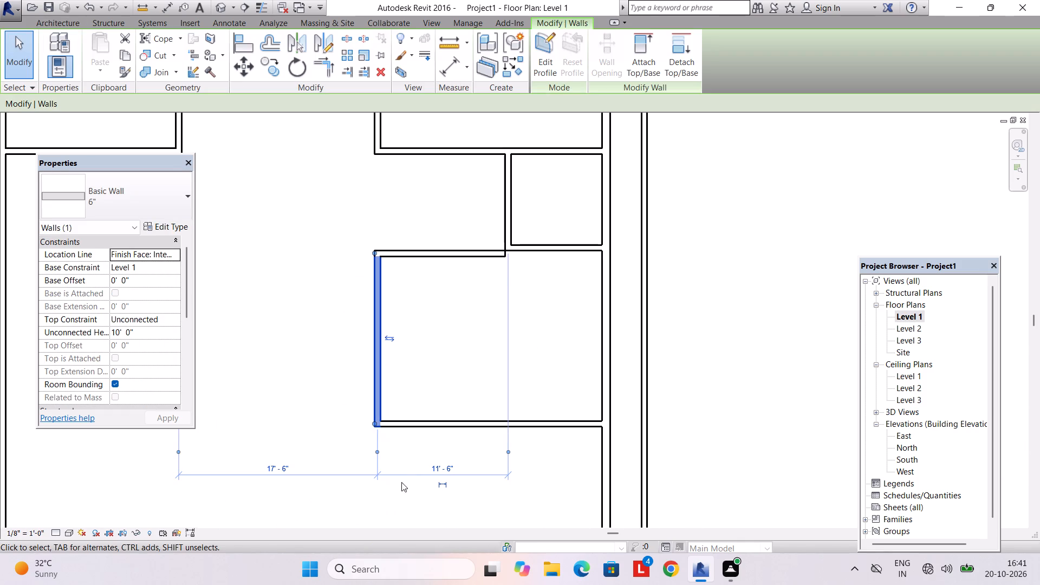
{"action": "left_click", "coordinate": [422, 419]}
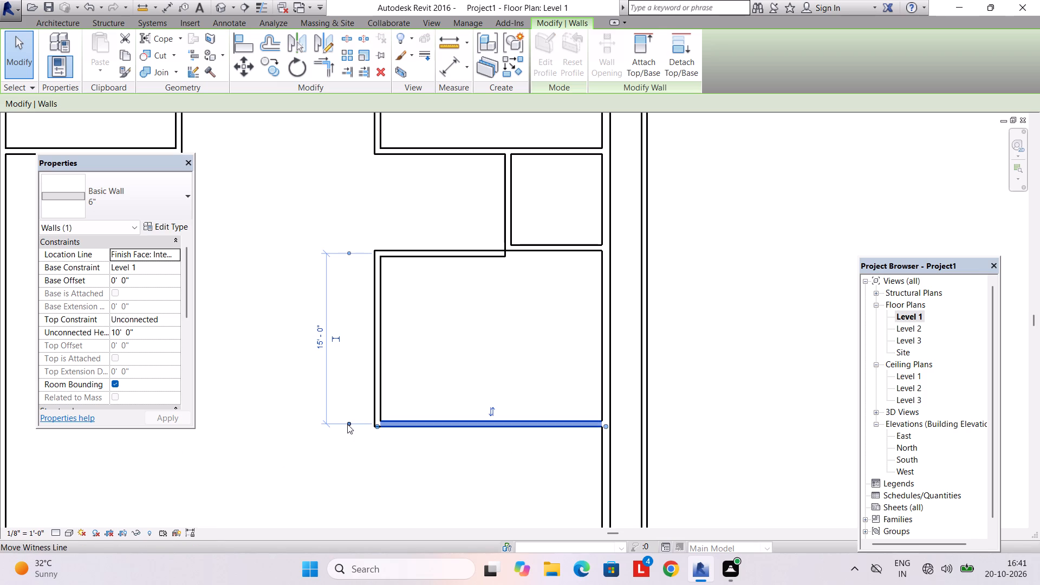
{"action": "left_click", "coordinate": [348, 423]}
{"action": "left_click", "coordinate": [346, 252]}
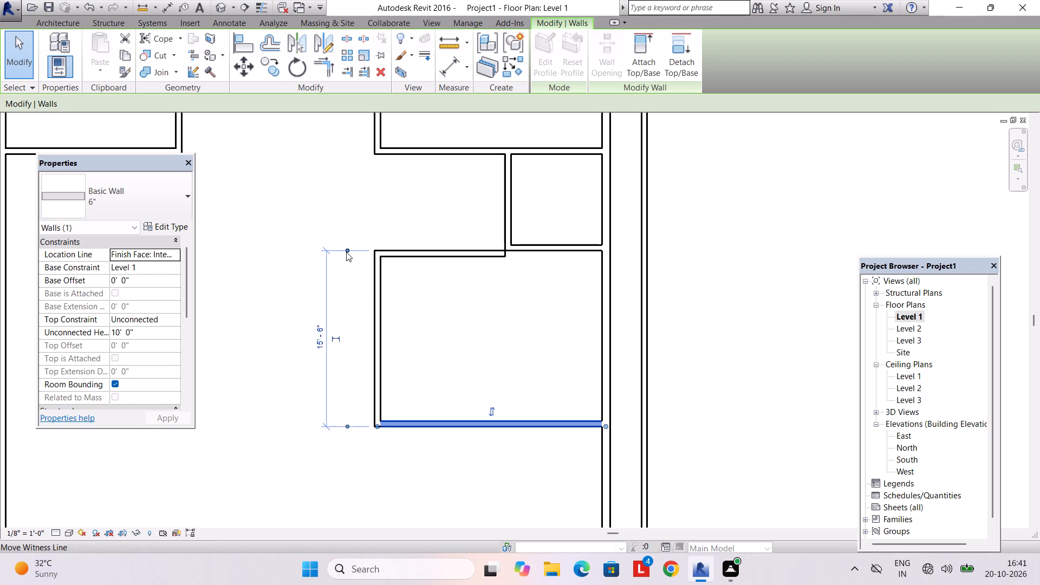
{"action": "left_click", "coordinate": [346, 249]}
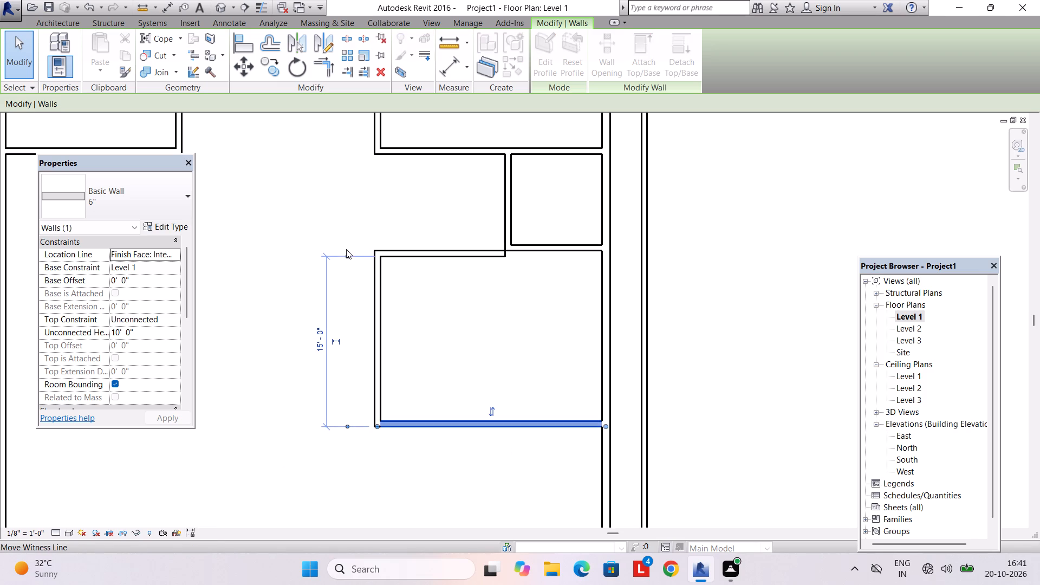
{"action": "left_click", "coordinate": [349, 428]}
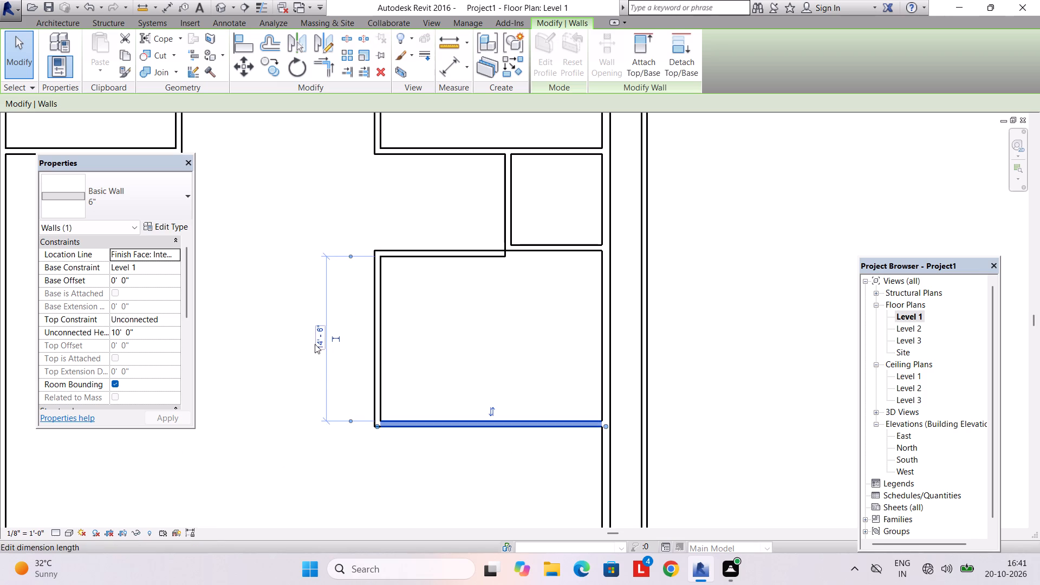
{"action": "left_click", "coordinate": [315, 342]}
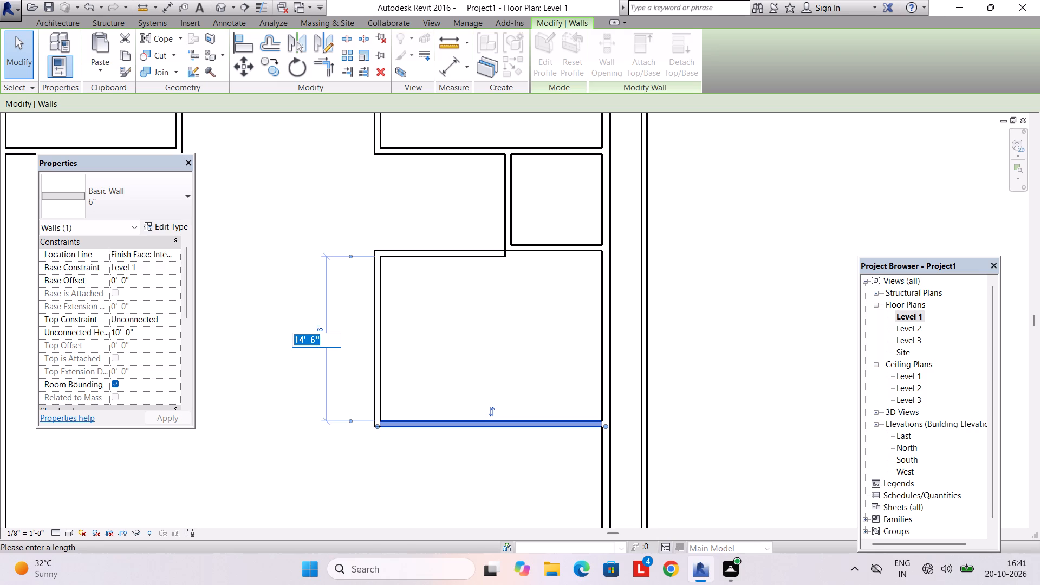
{"action": "type", "text": "15'"}
{"action": "key", "text": "Return"}
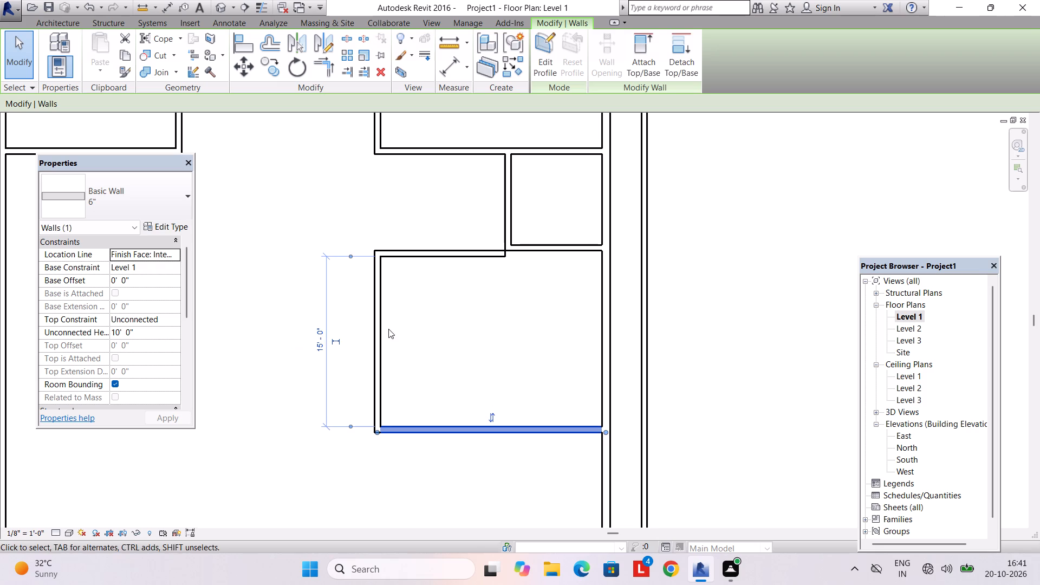
Measure the second east room's width from its west wall's outer face to the east house wall's inner face.
{"action": "left_click", "coordinate": [604, 365]}
{"action": "left_click", "coordinate": [517, 435]}
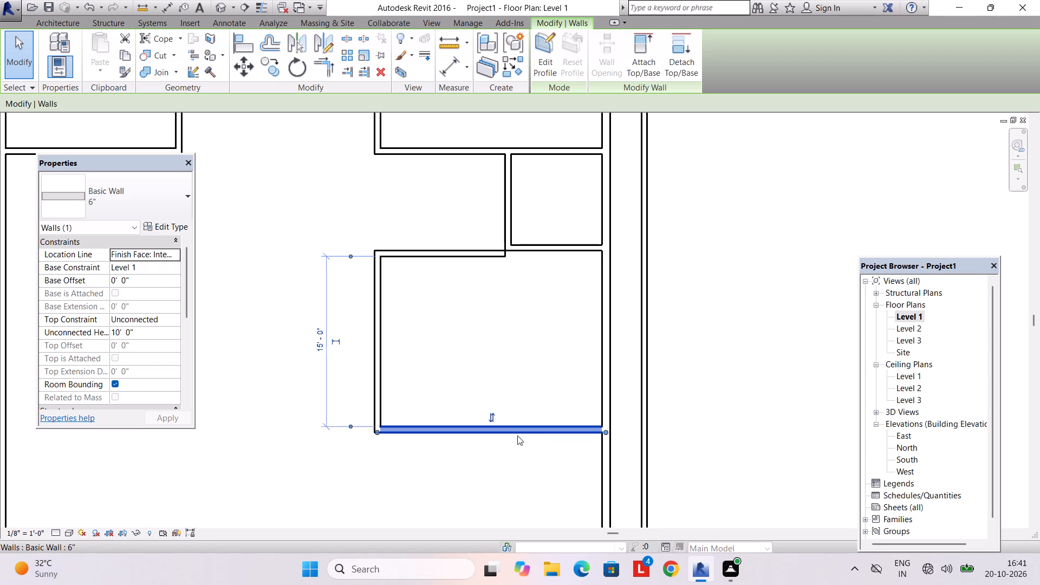
{"action": "left_click", "coordinate": [381, 404]}
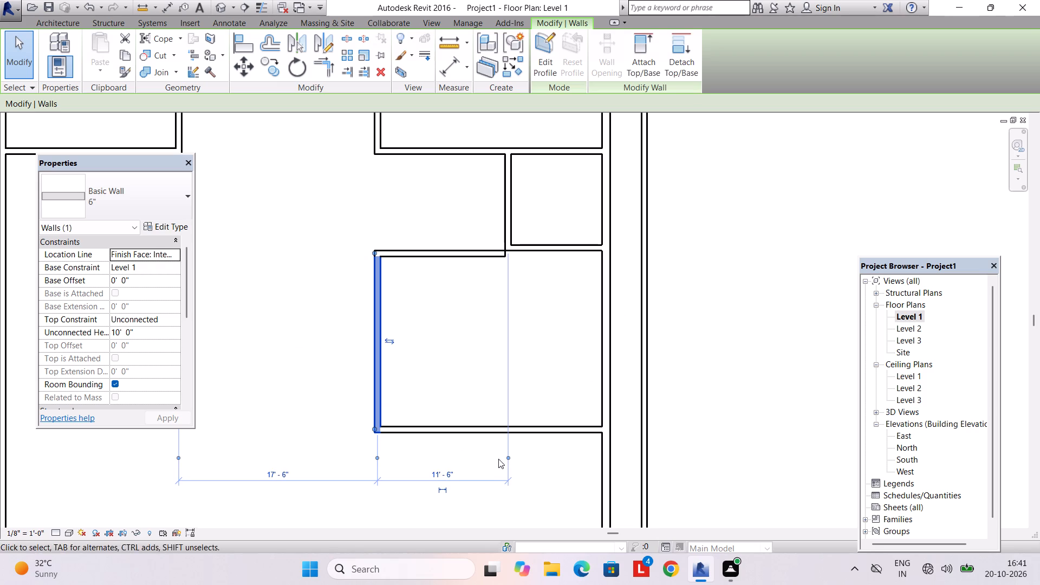
{"action": "left_click", "coordinate": [506, 460]}
{"action": "left_click", "coordinate": [510, 459]}
{"action": "left_click_drag", "start_coordinate": [504, 457], "coordinate": [530, 458]}
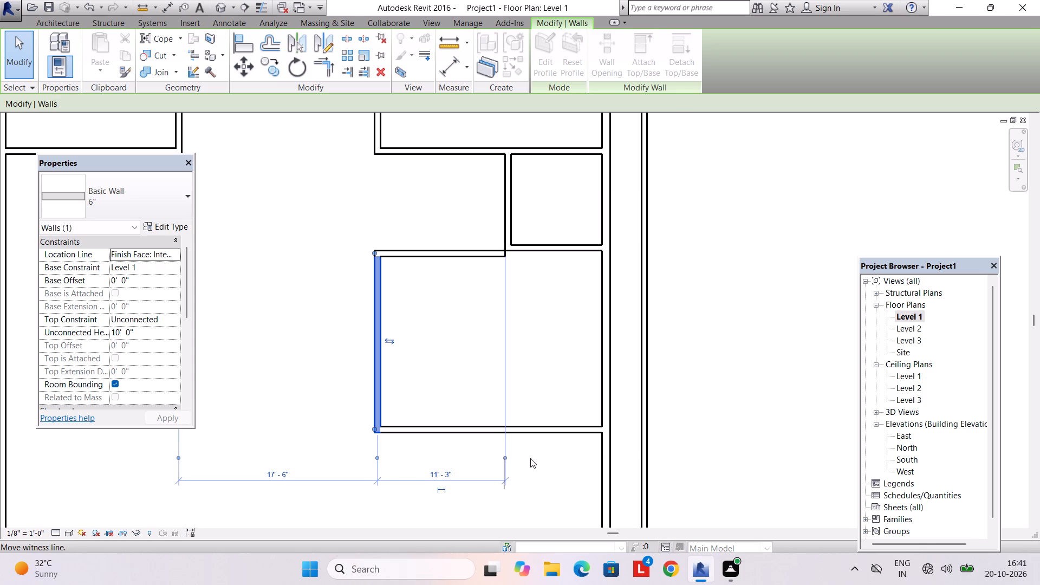
{"action": "left_click_drag", "start_coordinate": [530, 458], "coordinate": [602, 437]}
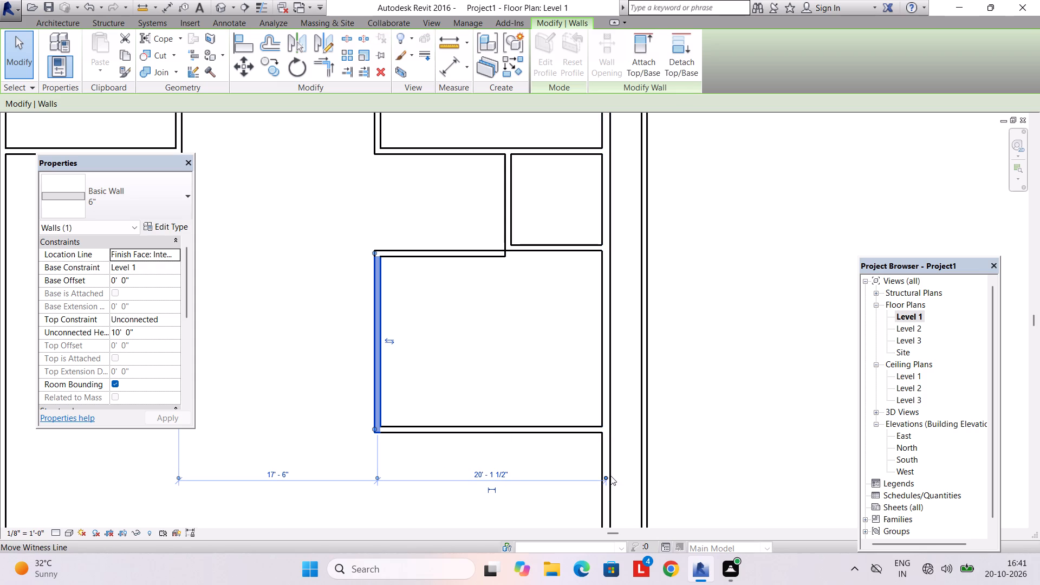
{"action": "left_click", "coordinate": [607, 477]}
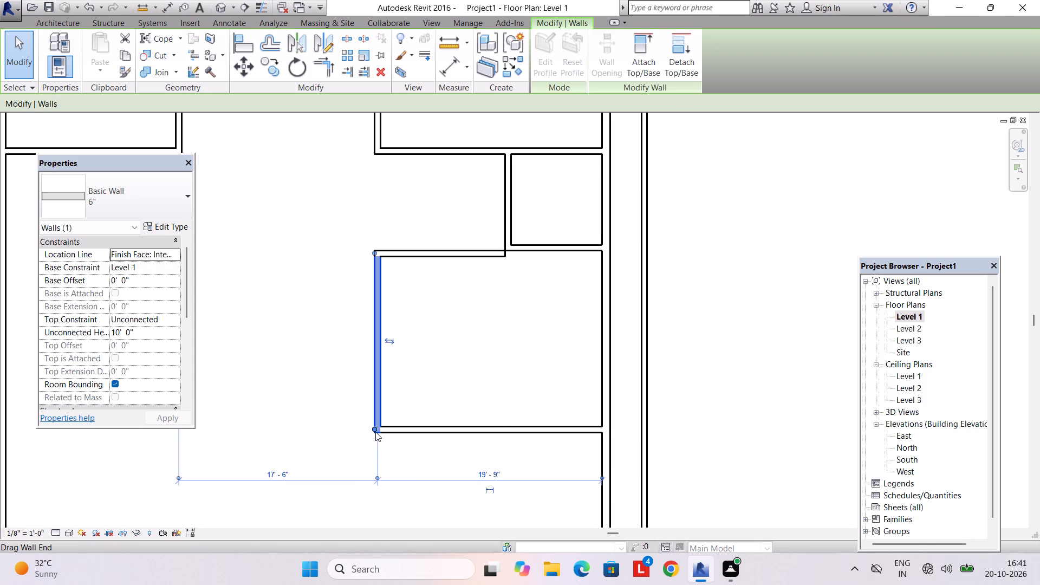
{"action": "left_click", "coordinate": [376, 478]}
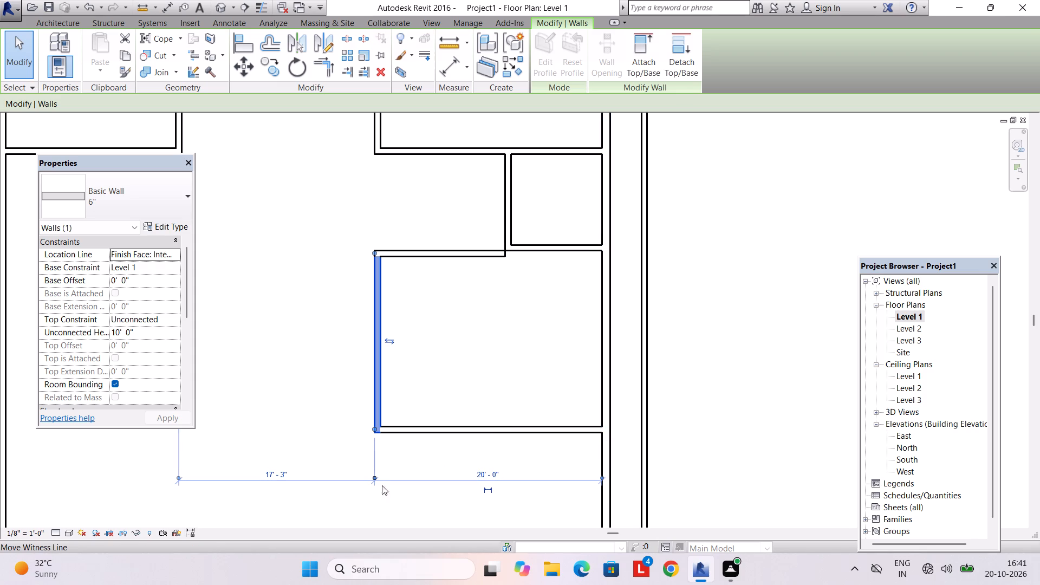
{"action": "key", "text": "Escape"}
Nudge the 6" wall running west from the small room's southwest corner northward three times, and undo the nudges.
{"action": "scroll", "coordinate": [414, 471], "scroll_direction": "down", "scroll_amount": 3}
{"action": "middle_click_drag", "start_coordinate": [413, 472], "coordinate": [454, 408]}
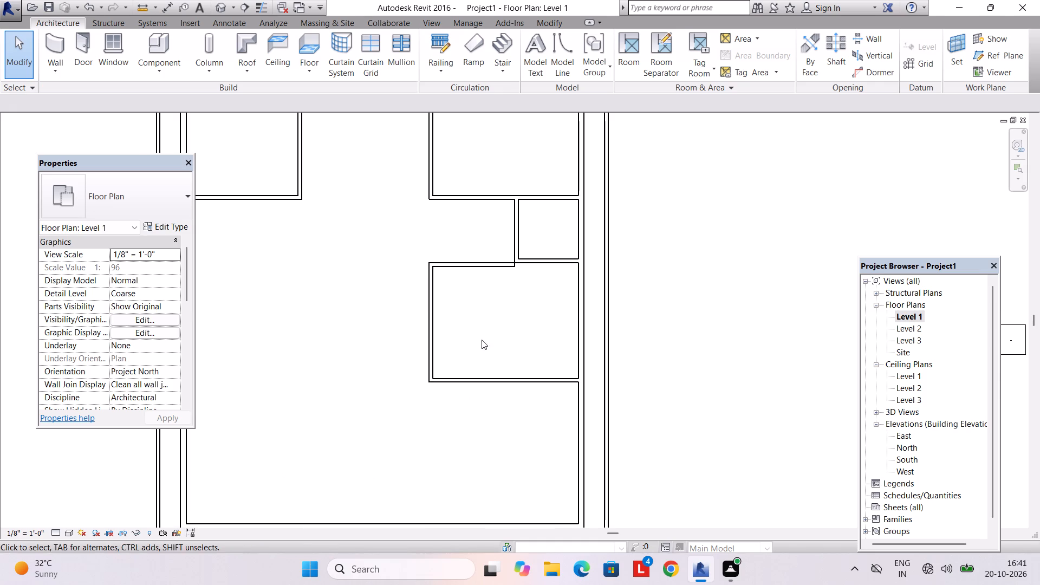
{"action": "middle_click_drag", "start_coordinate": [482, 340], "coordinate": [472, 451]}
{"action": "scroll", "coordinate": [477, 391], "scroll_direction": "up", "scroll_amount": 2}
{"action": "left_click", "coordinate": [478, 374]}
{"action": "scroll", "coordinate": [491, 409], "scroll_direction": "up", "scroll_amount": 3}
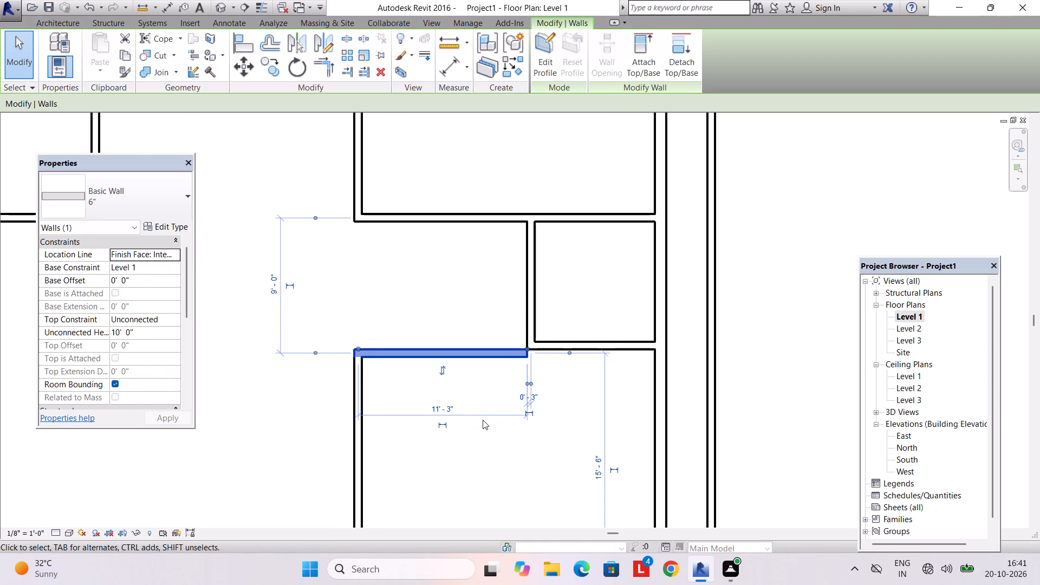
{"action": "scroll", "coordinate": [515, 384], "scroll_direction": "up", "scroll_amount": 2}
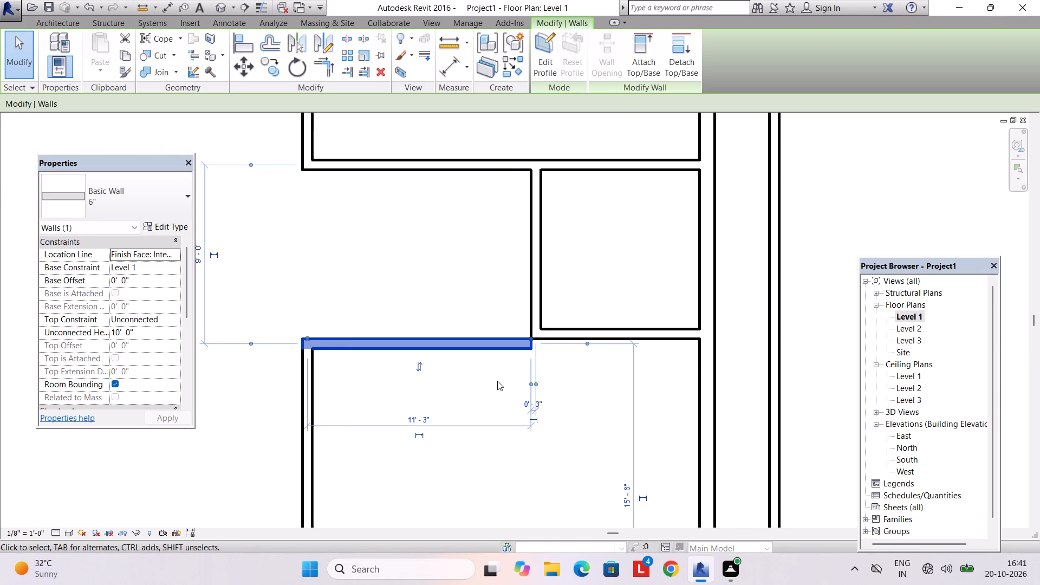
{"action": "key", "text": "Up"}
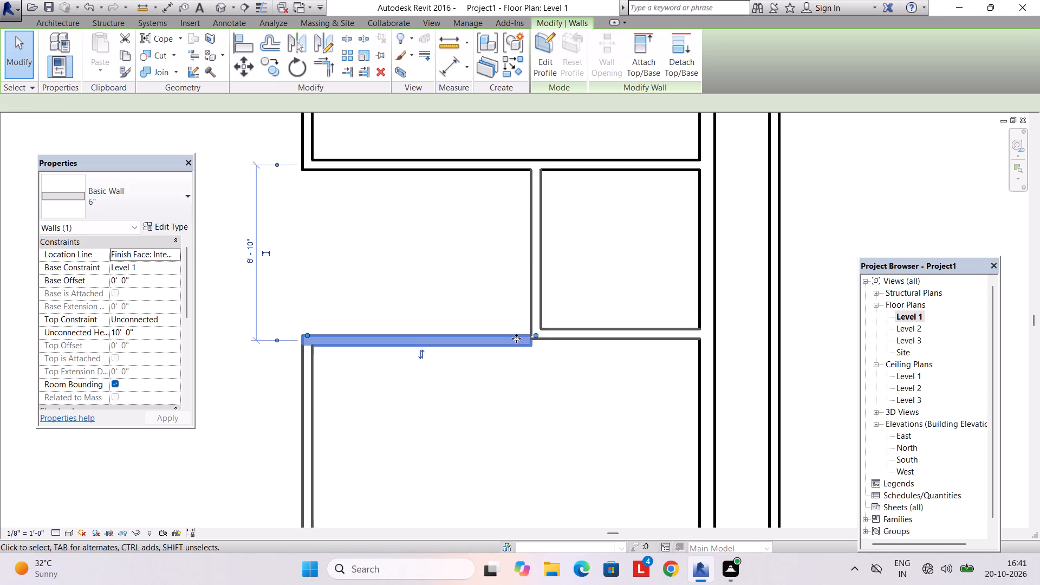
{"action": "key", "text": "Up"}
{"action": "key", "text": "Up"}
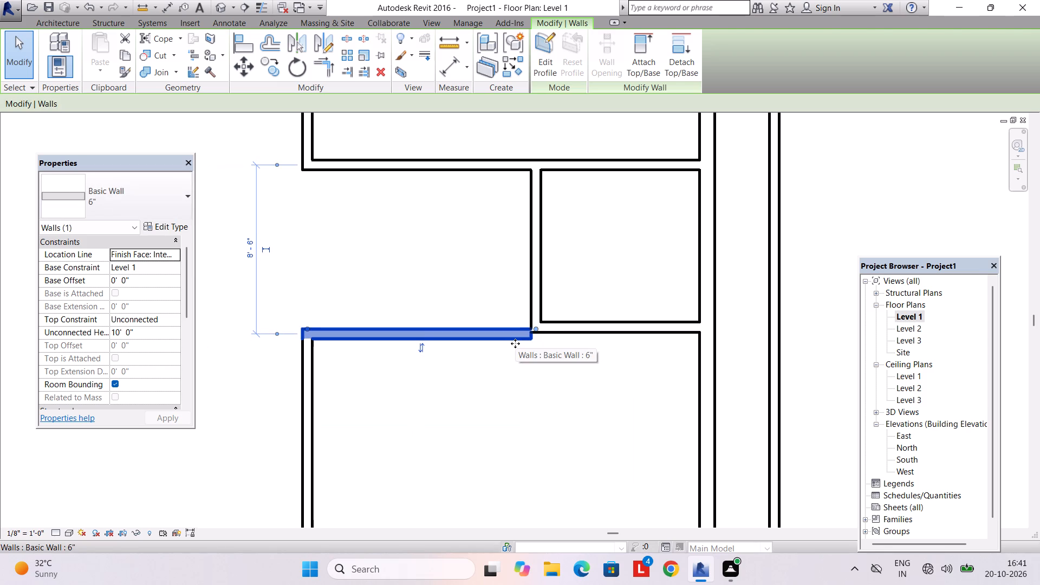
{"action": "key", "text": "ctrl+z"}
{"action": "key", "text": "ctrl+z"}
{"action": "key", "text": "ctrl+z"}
Delete the 6" wall running west from the small room's southwest corner.
{"action": "left_click", "coordinate": [515, 345]}
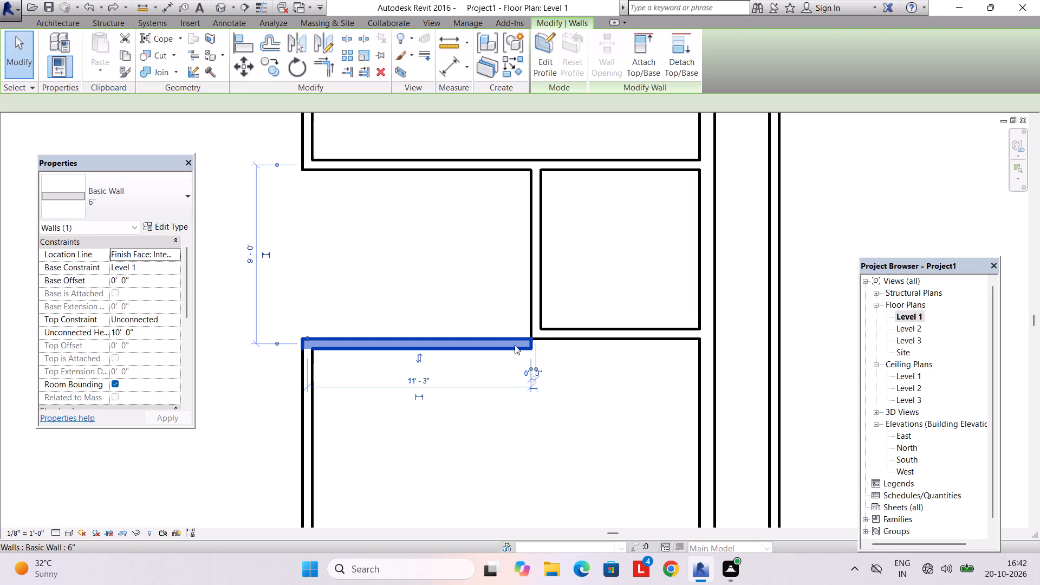
{"action": "key", "text": "Delete"}
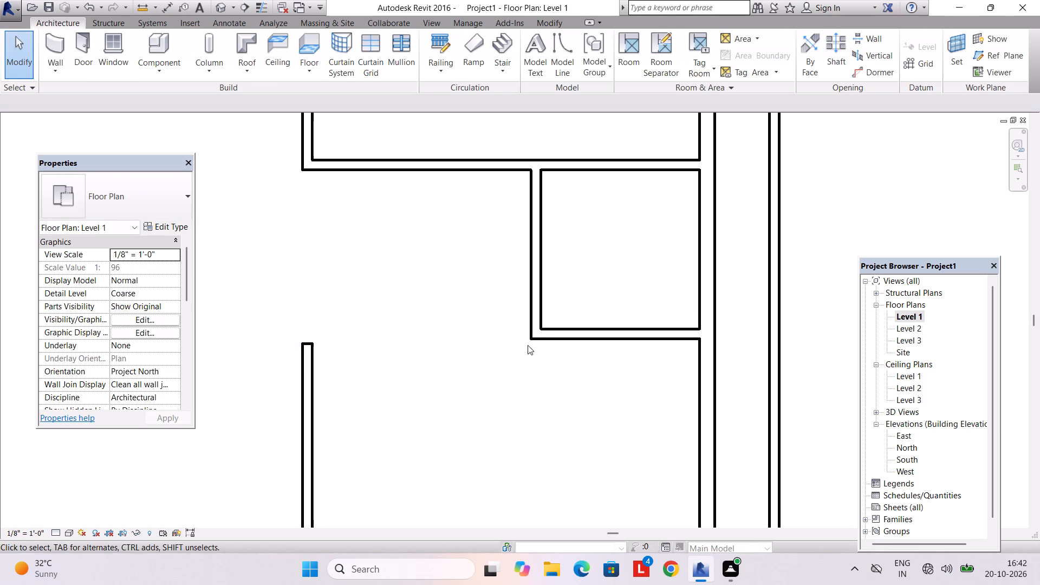
Redraw the 6" wall west from the small room's southwest corner, flush with its south wall, to the second east room's west wall line.
{"action": "left_click", "coordinate": [51, 44]}
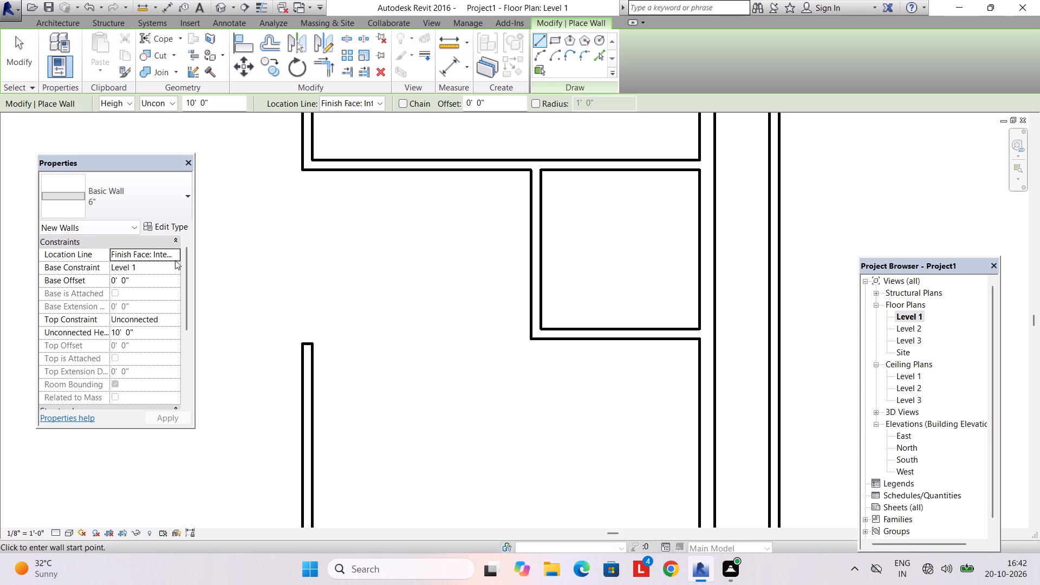
{"action": "left_click", "coordinate": [531, 339]}
{"action": "key", "text": "space"}
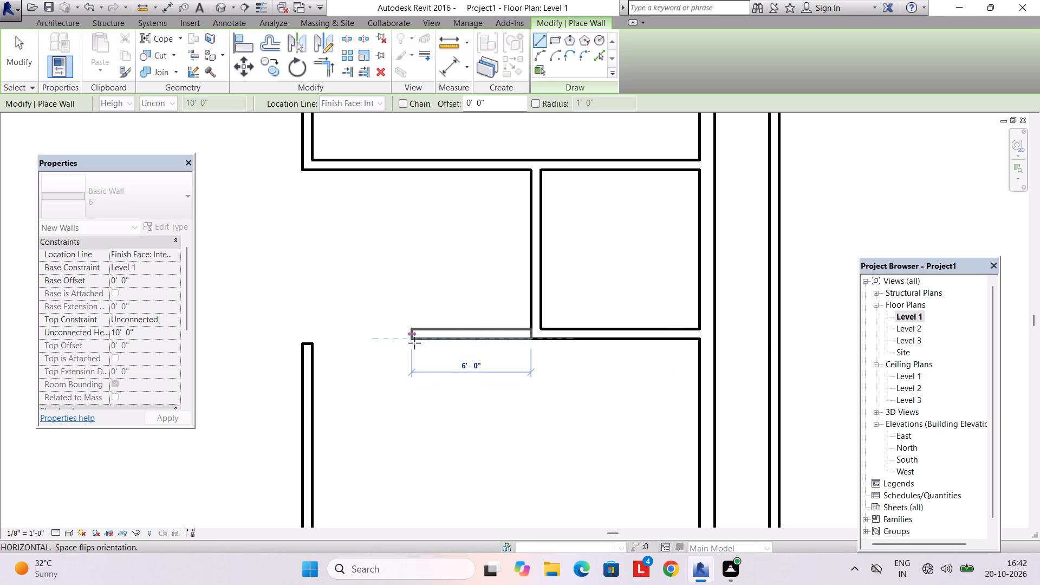
{"action": "left_click", "coordinate": [301, 340]}
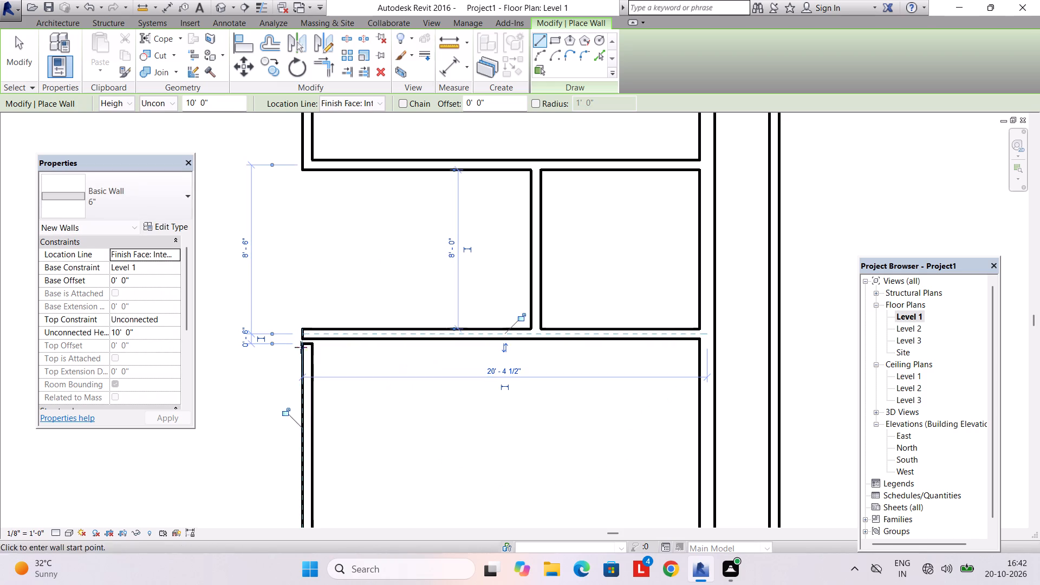
{"action": "scroll", "coordinate": [304, 352], "scroll_direction": "up", "scroll_amount": 2}
{"action": "key", "text": "Escape"}
{"action": "key", "text": "Escape"}
Extend the north end of the second east room's west wall to join the redrawn north wall.
{"action": "left_click", "coordinate": [308, 345]}
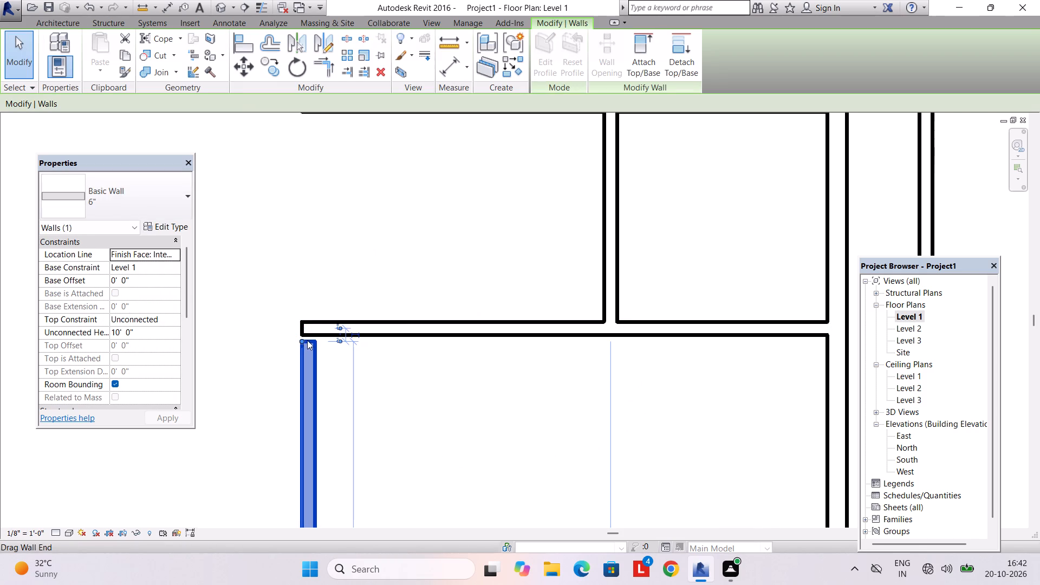
{"action": "left_click_drag", "start_coordinate": [302, 340], "coordinate": [303, 327]}
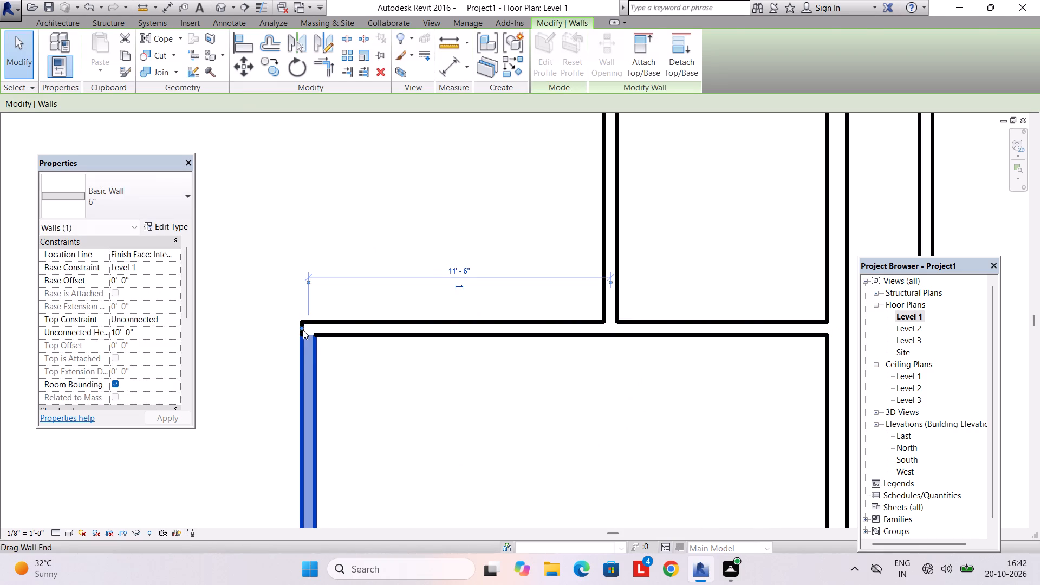
{"action": "key", "text": "Escape"}
Set the second east room's clear depth between its north and south walls' inner faces to 15'.
{"action": "scroll", "coordinate": [380, 363], "scroll_direction": "down", "scroll_amount": 6}
{"action": "middle_click_drag", "start_coordinate": [394, 380], "coordinate": [383, 321]}
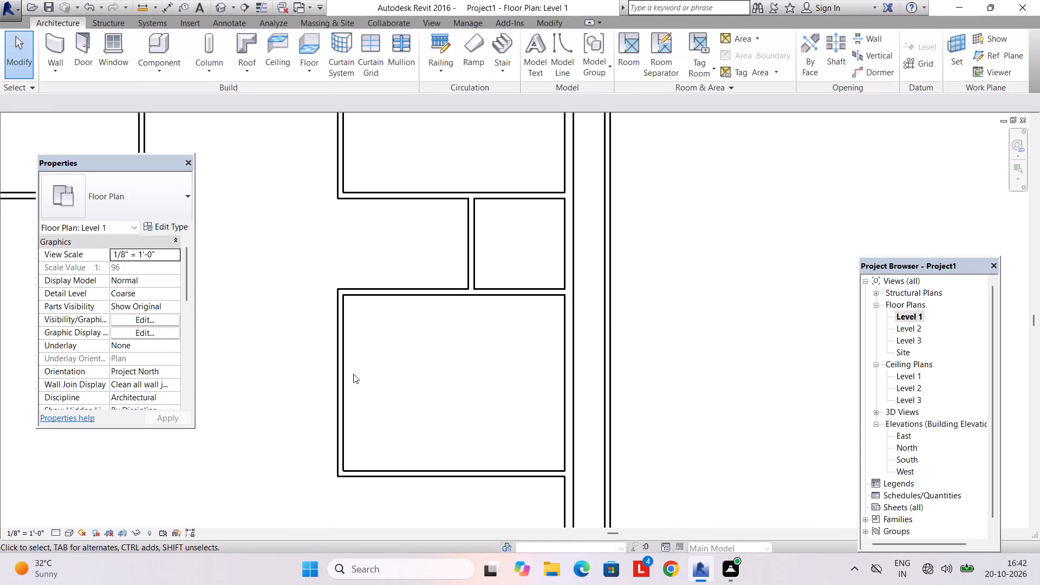
{"action": "left_click", "coordinate": [389, 467]}
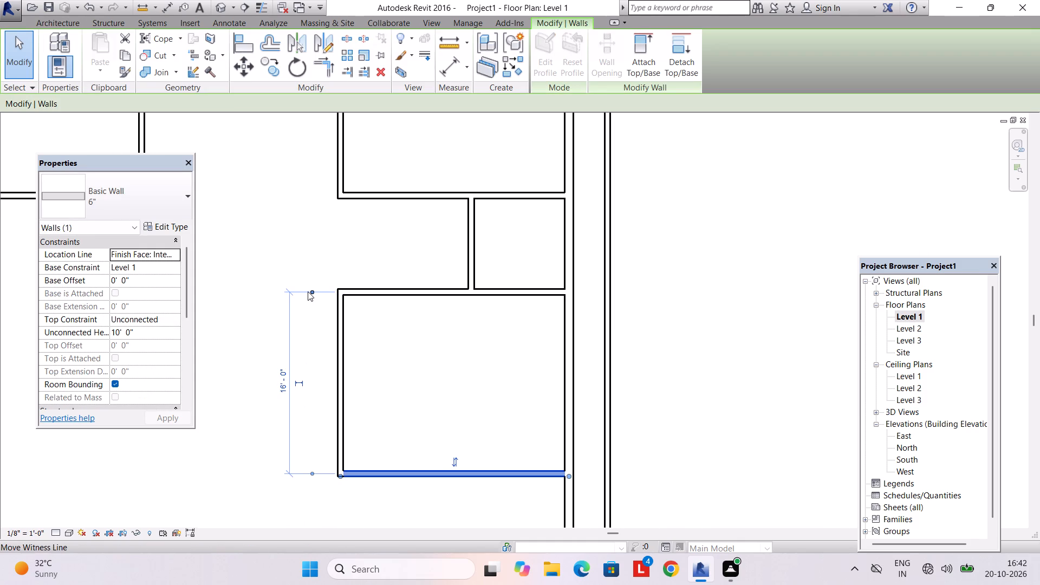
{"action": "left_click", "coordinate": [313, 289]}
{"action": "left_click", "coordinate": [313, 289]}
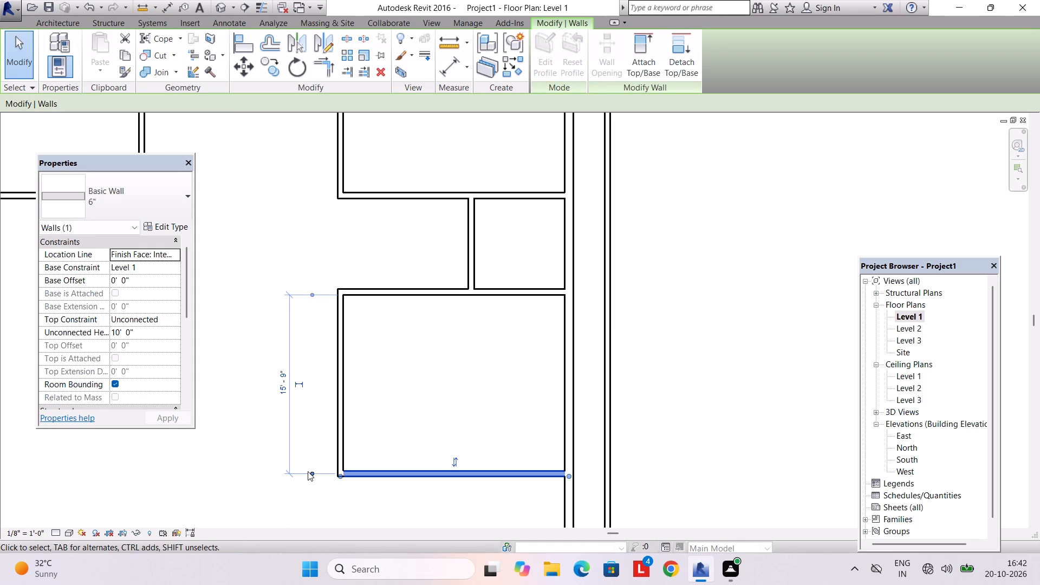
{"action": "left_click", "coordinate": [310, 472]}
{"action": "left_click", "coordinate": [310, 475]}
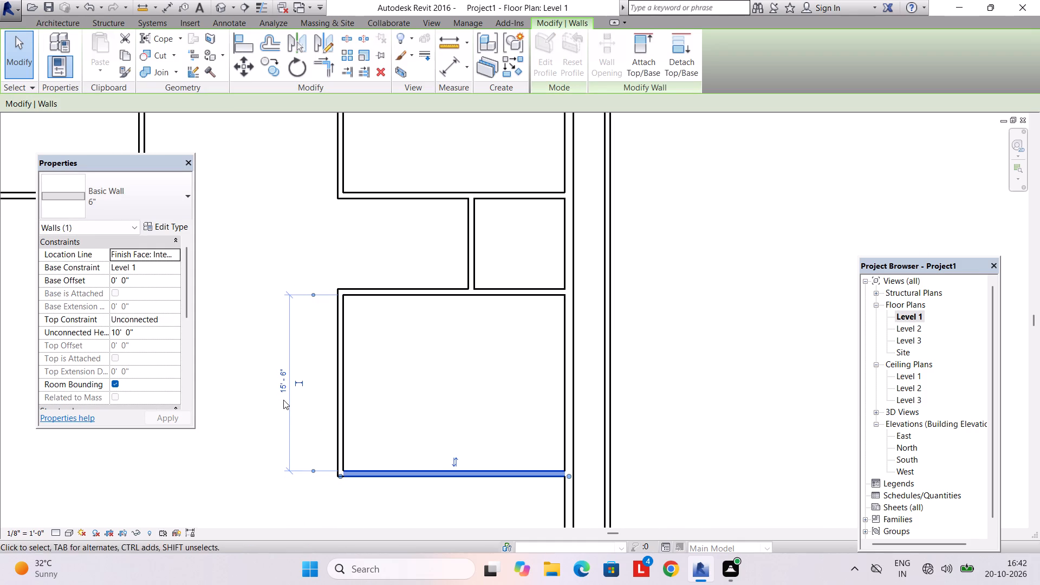
{"action": "left_click", "coordinate": [282, 389]}
{"action": "type", "text": "15'"}
{"action": "key", "text": "Return"}
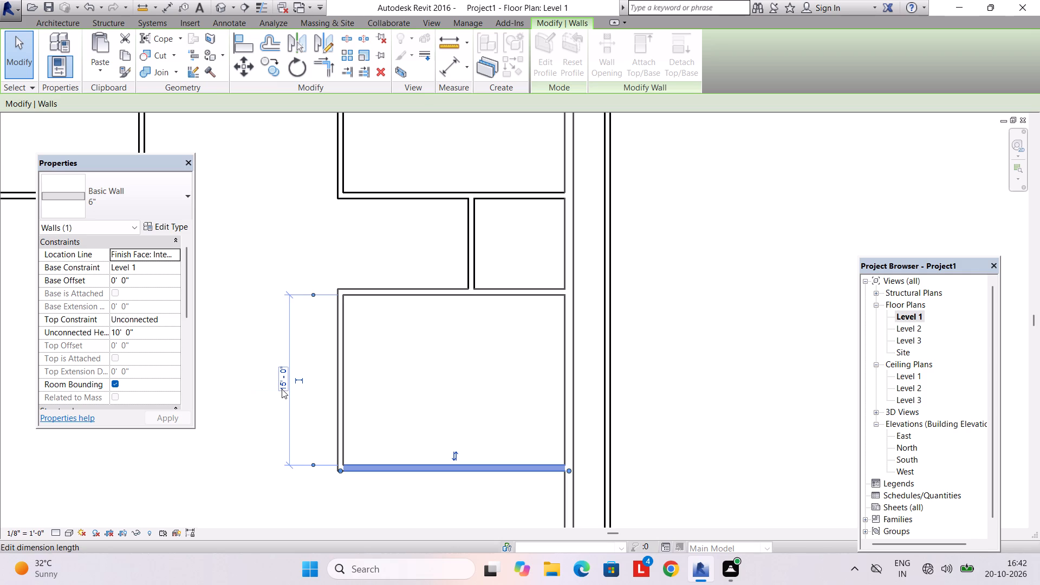
{"action": "key", "text": "Escape"}
Check the second east room's west wall spacing to the walls on either side, and review the overall Level 1 layout.
{"action": "scroll", "coordinate": [313, 388], "scroll_direction": "down", "scroll_amount": 2}
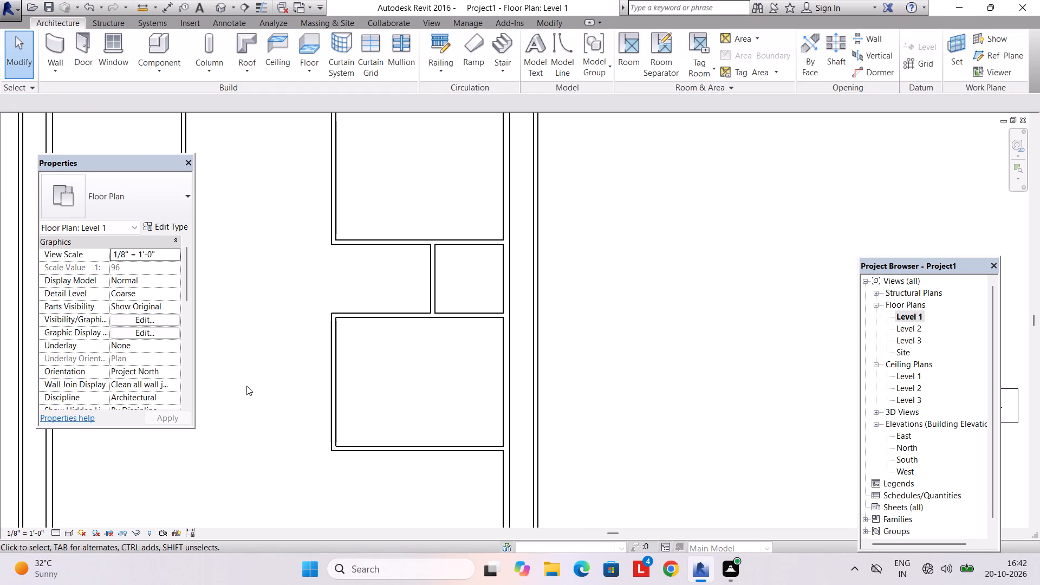
{"action": "left_click", "coordinate": [325, 389]}
{"action": "left_click", "coordinate": [330, 391]}
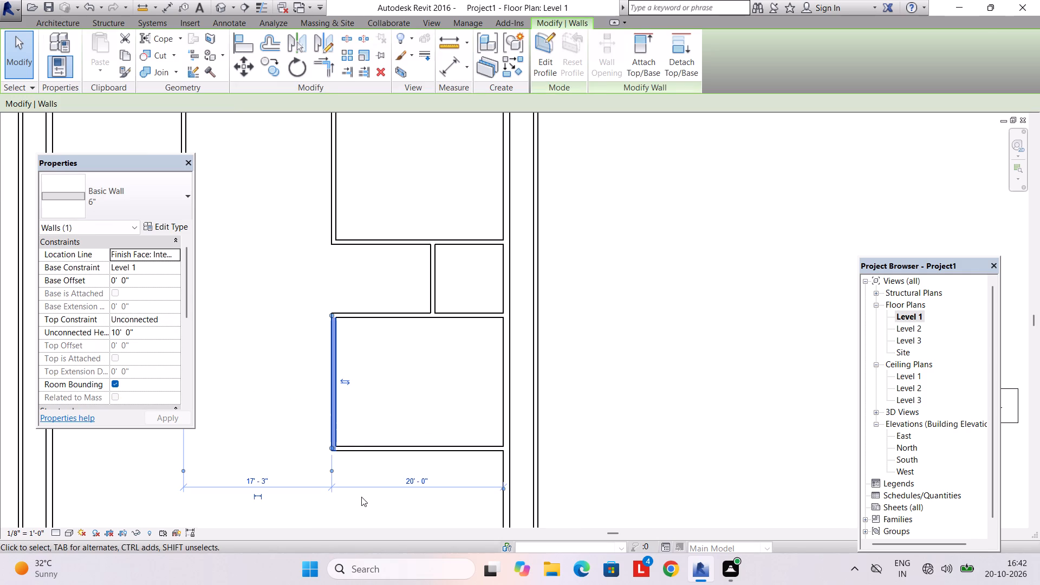
{"action": "key", "text": "Escape"}
{"action": "key", "text": "Escape"}
{"action": "scroll", "coordinate": [284, 415], "scroll_direction": "down", "scroll_amount": 3}
{"action": "middle_click_drag", "start_coordinate": [286, 415], "coordinate": [428, 406]}
{"action": "scroll", "coordinate": [403, 404], "scroll_direction": "down", "scroll_amount": 2}
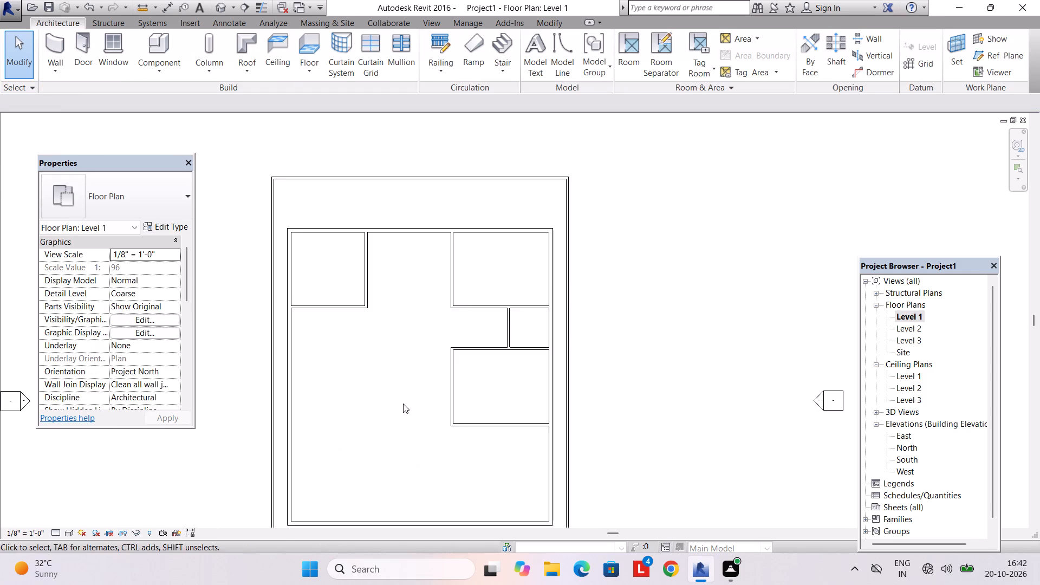
{"action": "middle_click_drag", "start_coordinate": [403, 403], "coordinate": [492, 415]}
{"action": "middle_click_drag", "start_coordinate": [385, 364], "coordinate": [426, 430]}
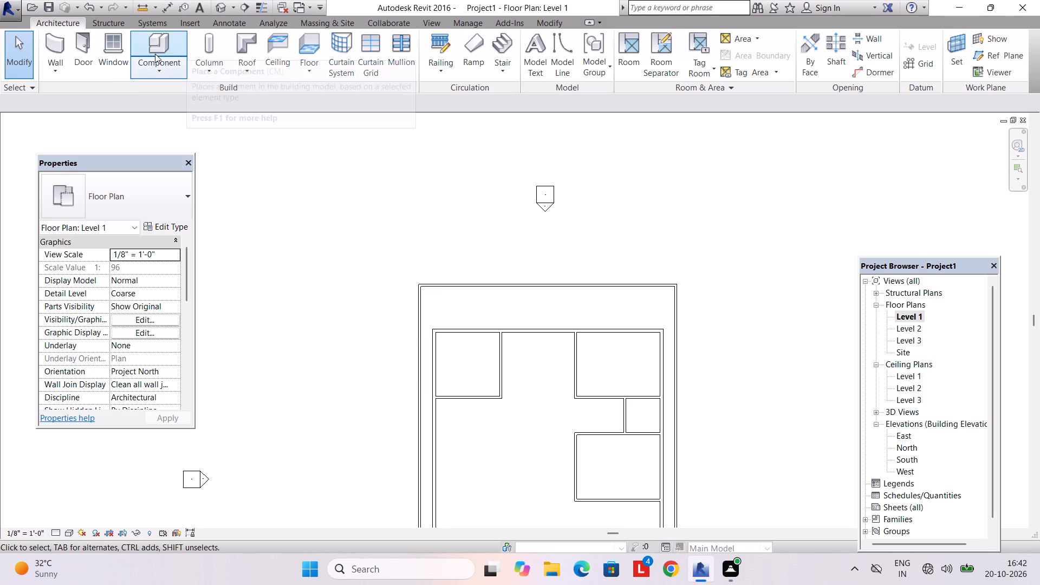
Start a stair south of the northwest room with a 3'-wide, 9-riser run going 7'-4" west from that room's east wall line.
{"action": "left_click", "coordinate": [511, 40]}
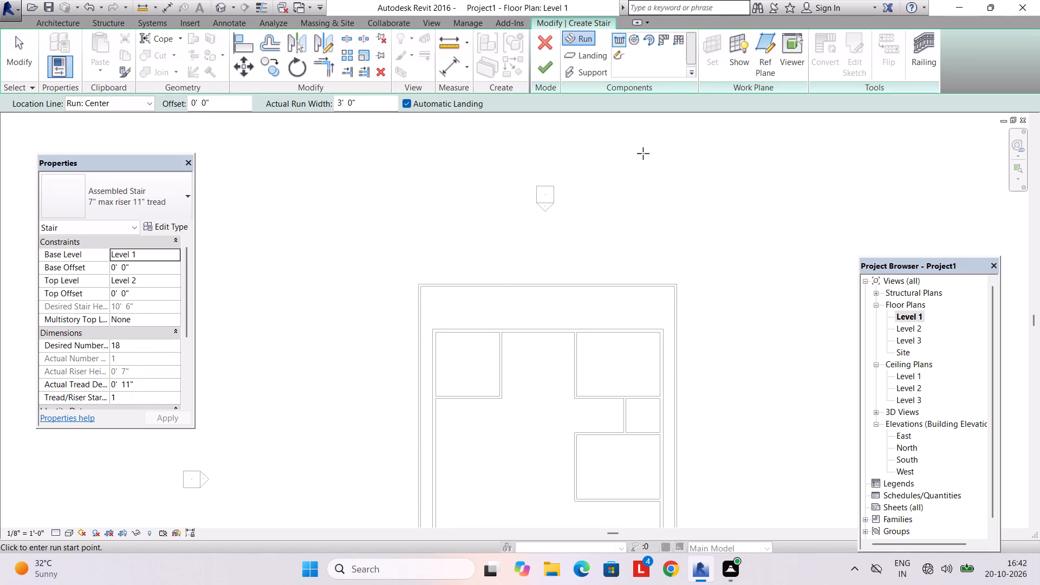
{"action": "middle_click_drag", "start_coordinate": [580, 286], "coordinate": [575, 217]}
{"action": "scroll", "coordinate": [433, 297], "scroll_direction": "up", "scroll_amount": 2}
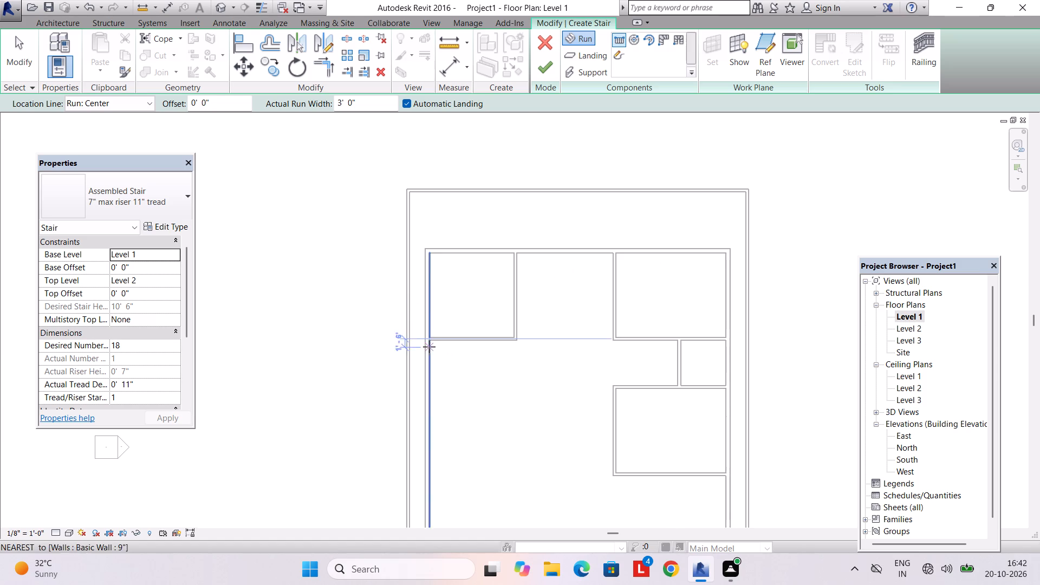
{"action": "left_click", "coordinate": [517, 395]}
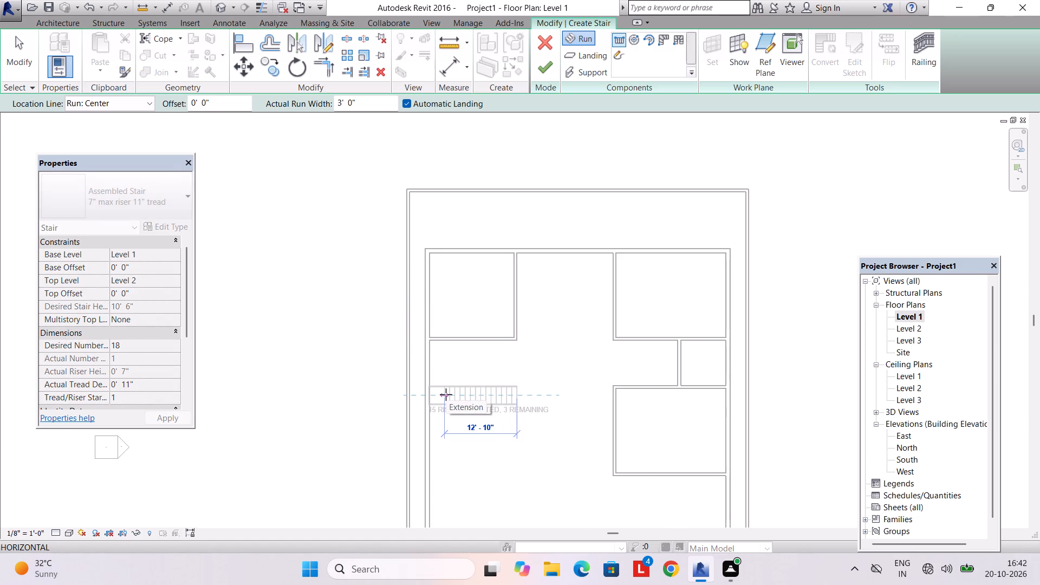
{"action": "scroll", "coordinate": [446, 394], "scroll_direction": "up", "scroll_amount": 6}
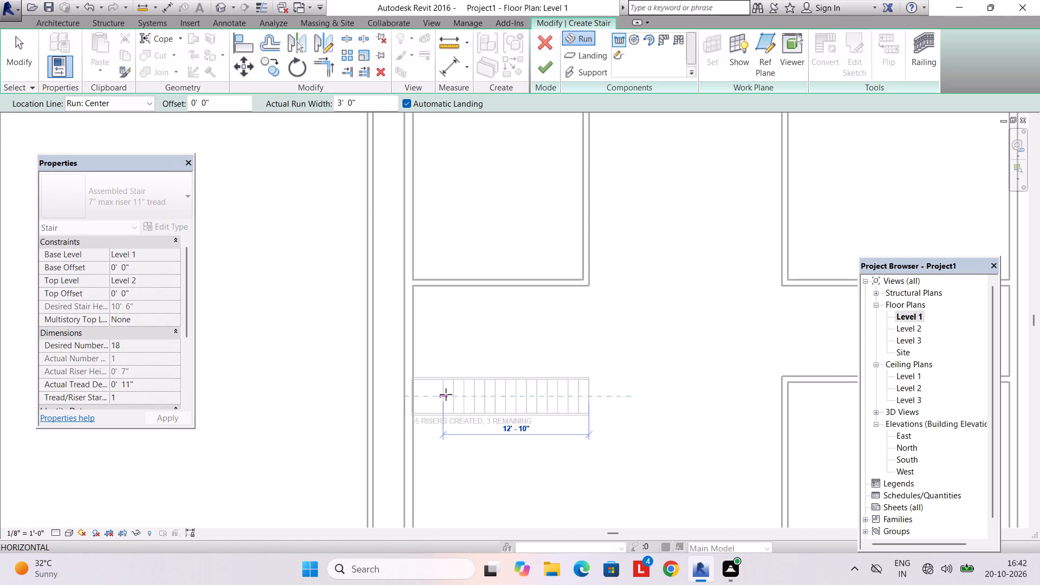
{"action": "scroll", "coordinate": [479, 395], "scroll_direction": "up", "scroll_amount": 1}
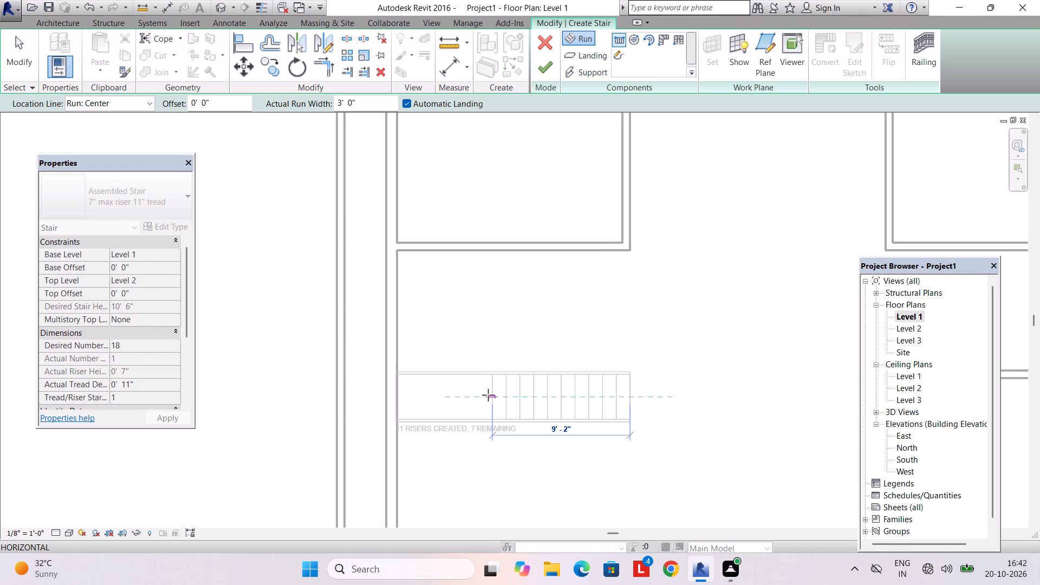
{"action": "left_click", "coordinate": [521, 395]}
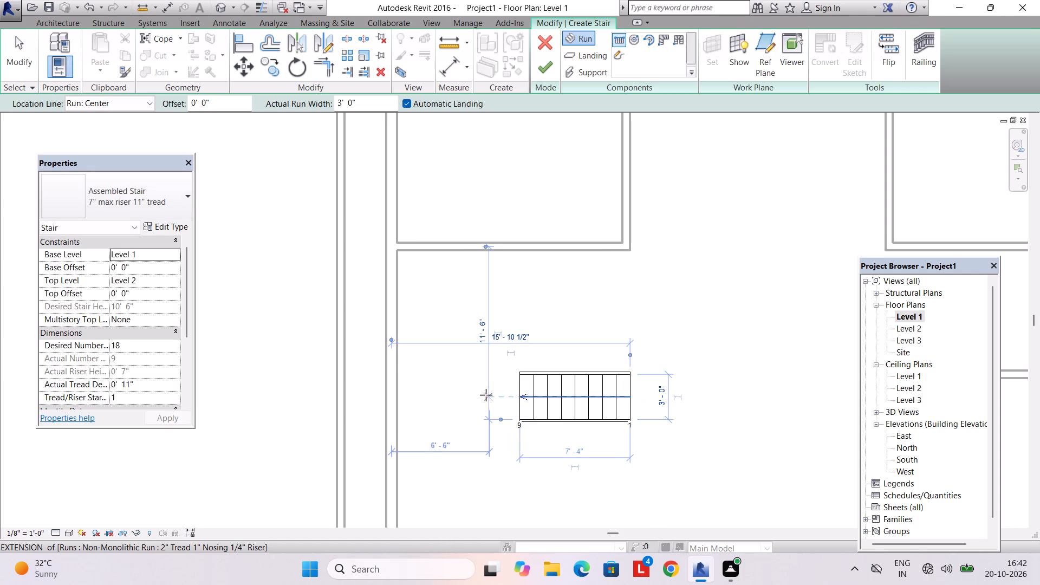
Add a second 3'-wide stair run going 5'-6" north, perpendicular to the first run's west end, for risers 10 to 16.
{"action": "left_click", "coordinate": [479, 395]}
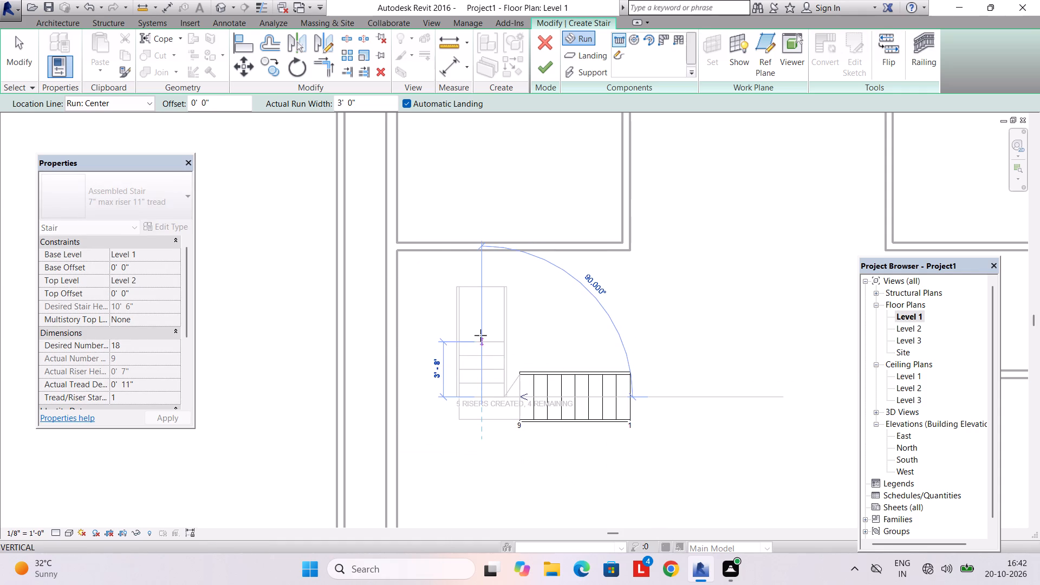
{"action": "left_click", "coordinate": [481, 316]}
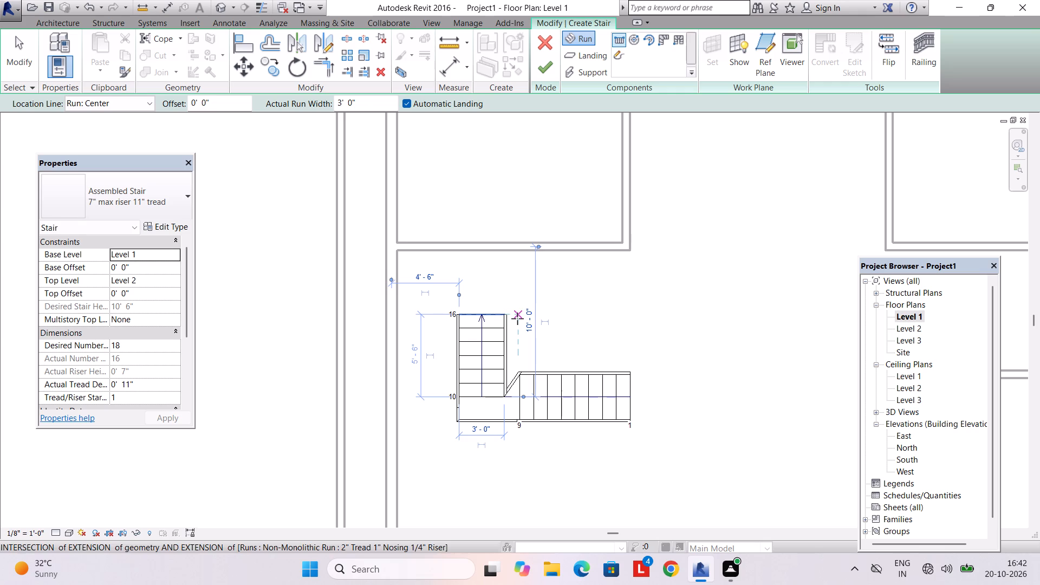
Delete both runs of the L-shaped stair, including the landing between them, while staying in the stair sketch.
{"action": "key", "text": "Escape"}
{"action": "key", "text": "Escape"}
{"action": "key", "text": "Escape"}
{"action": "left_click", "coordinate": [505, 349]}
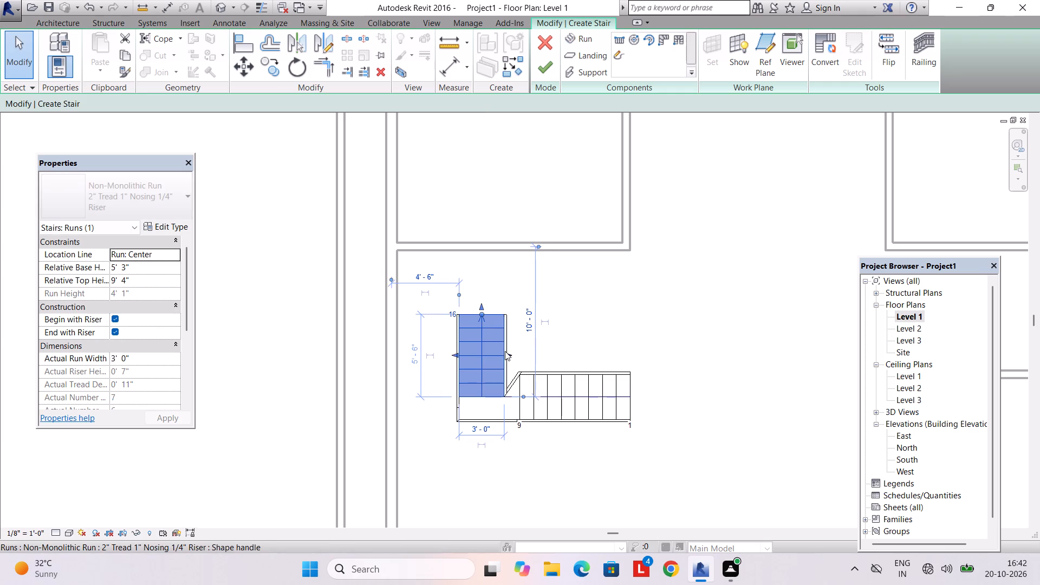
{"action": "key", "text": "Delete"}
{"action": "left_click", "coordinate": [522, 376]}
{"action": "key", "text": "Delete"}
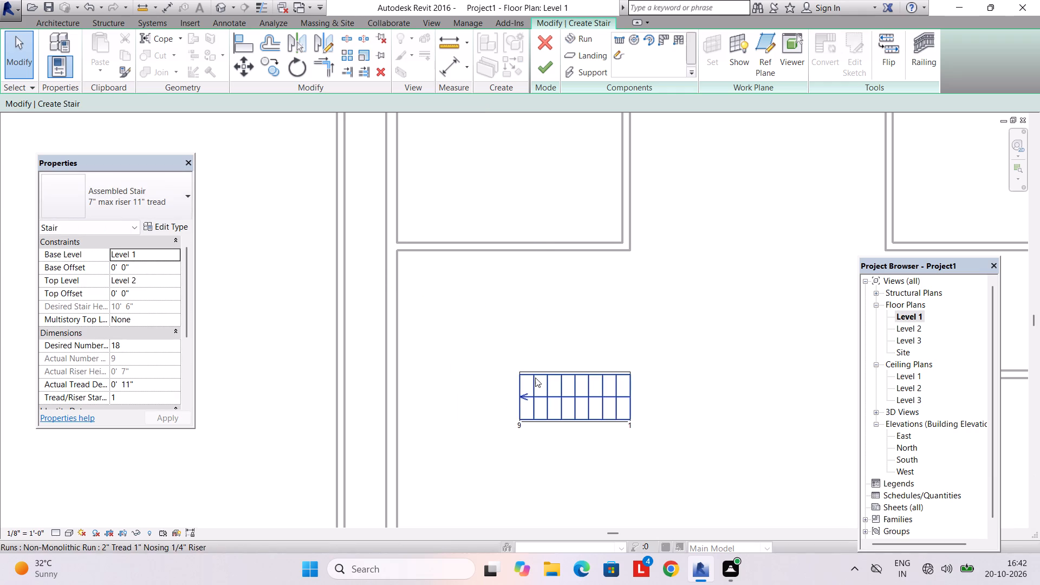
{"action": "left_click", "coordinate": [535, 372]}
{"action": "key", "text": "Delete"}
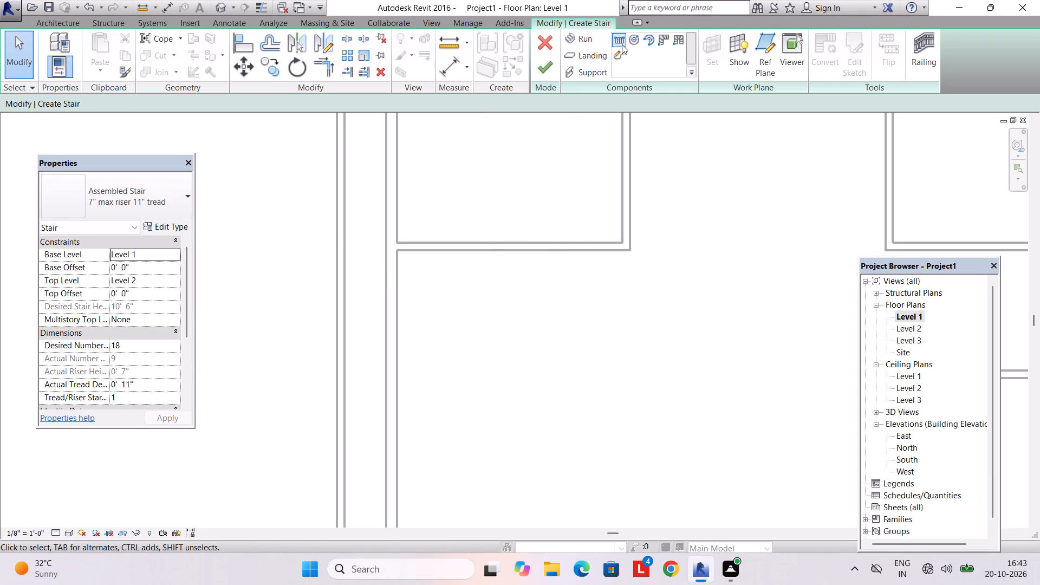
Draw a U-shaped stair with two parallel 3'-wide, 9-riser runs 7'-4" long, the first going west and the second returning east to its north.
{"action": "left_click", "coordinate": [622, 44]}
{"action": "left_click", "coordinate": [632, 394]}
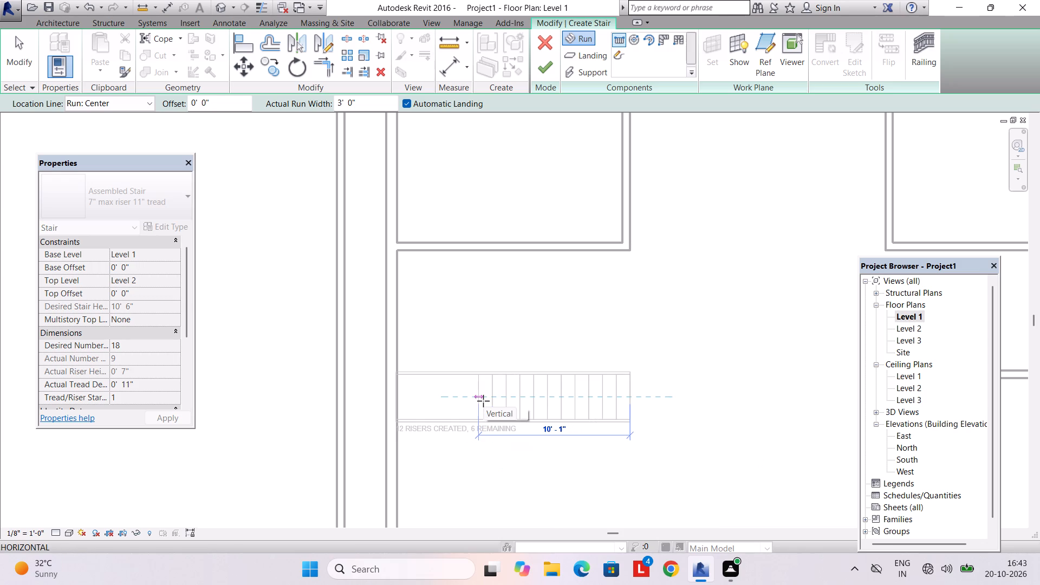
{"action": "left_click", "coordinate": [515, 401]}
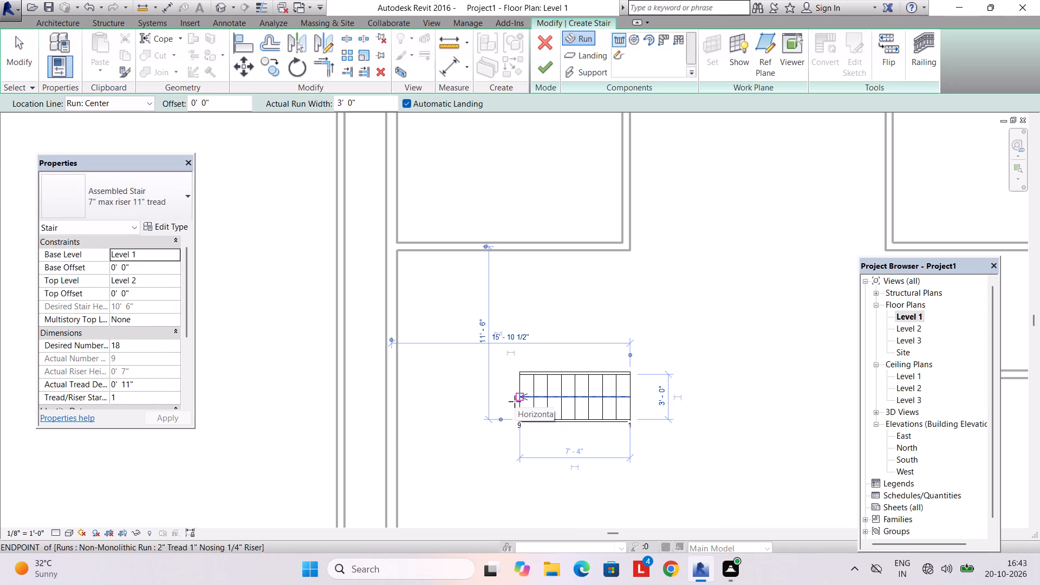
{"action": "left_click", "coordinate": [522, 324]}
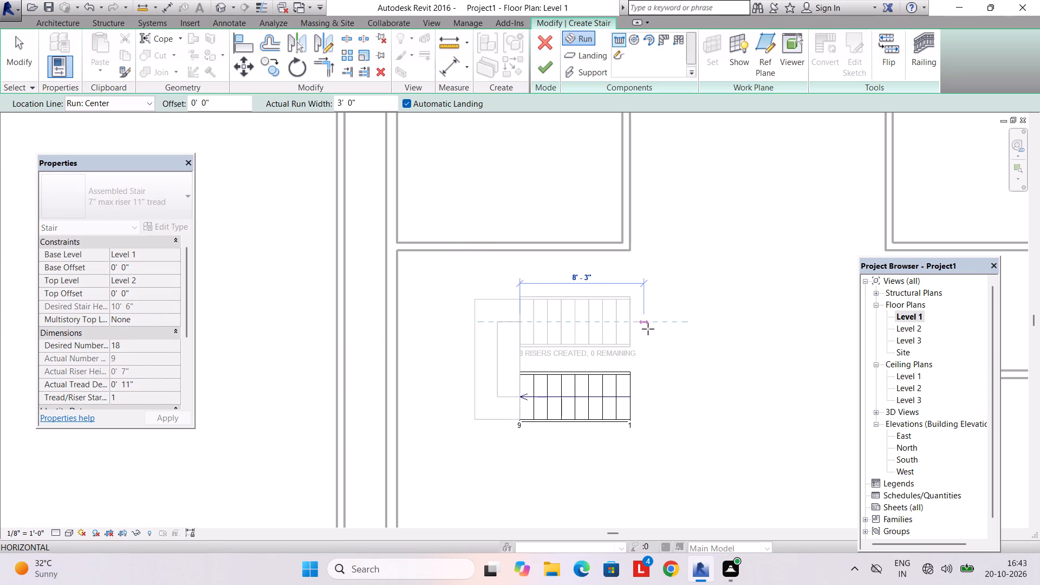
{"action": "left_click", "coordinate": [687, 321]}
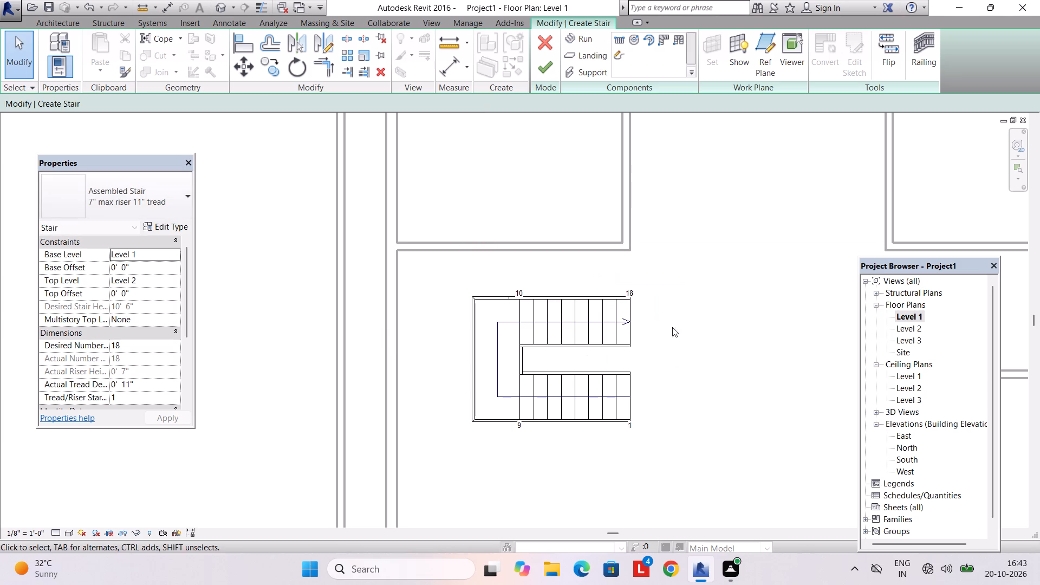
Nudge the north run, risers 10 to 18, south toward the first run until the two runs span 6'-4 1/4" overall.
{"action": "scroll", "coordinate": [636, 349], "scroll_direction": "up", "scroll_amount": 3}
{"action": "left_click", "coordinate": [548, 331]}
{"action": "key", "text": "Down"}
{"action": "key", "text": "Down"}
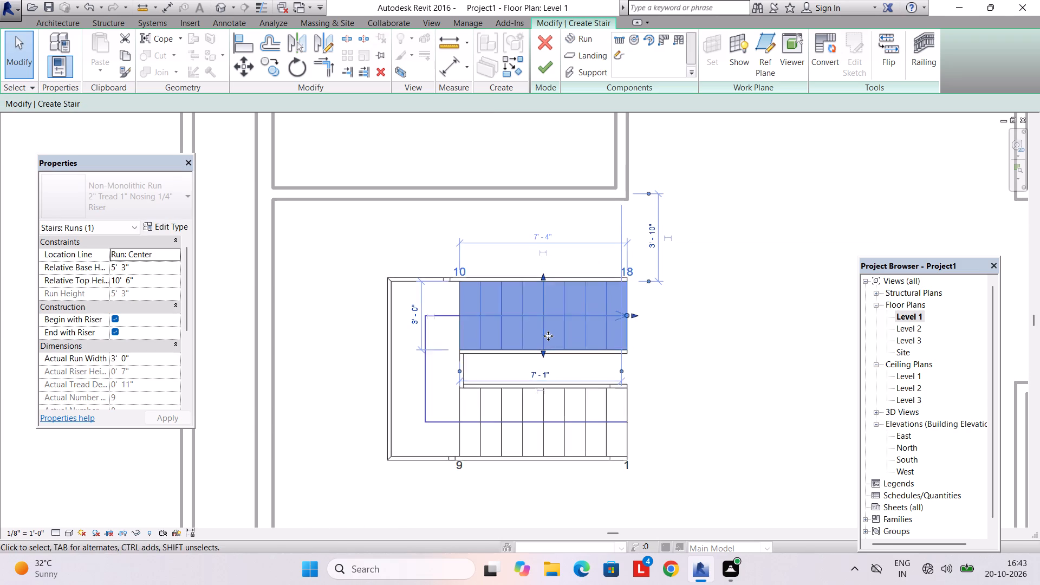
{"action": "key", "text": "Down"}
{"action": "key", "text": "Down"}
{"action": "key", "text": "Down"}
{"action": "key", "text": "Down"}
{"action": "key", "text": "Down"}
{"action": "key", "text": "Down"}
{"action": "key", "text": "Down"}
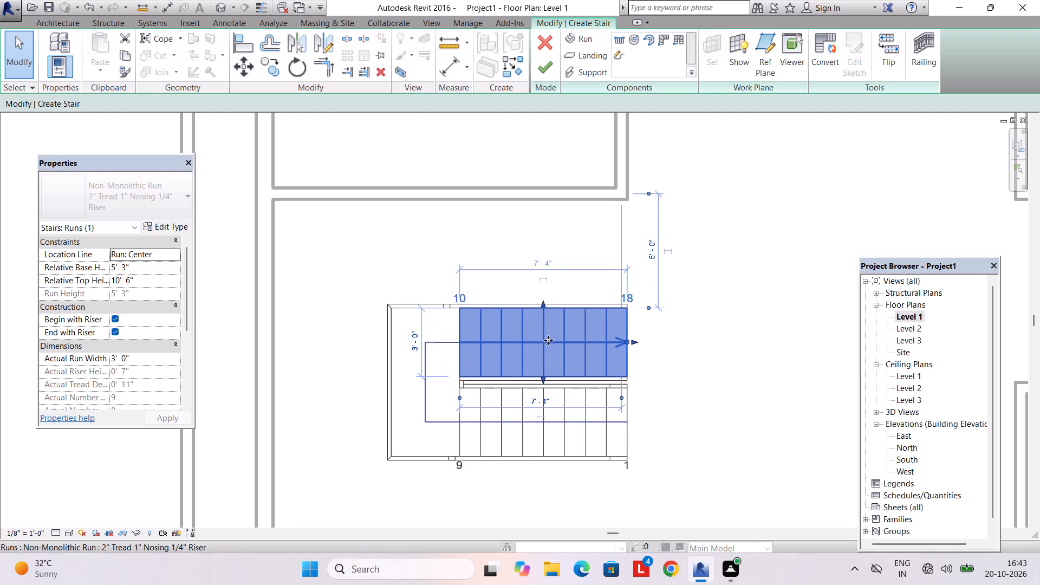
{"action": "scroll", "coordinate": [548, 344], "scroll_direction": "up", "scroll_amount": 2}
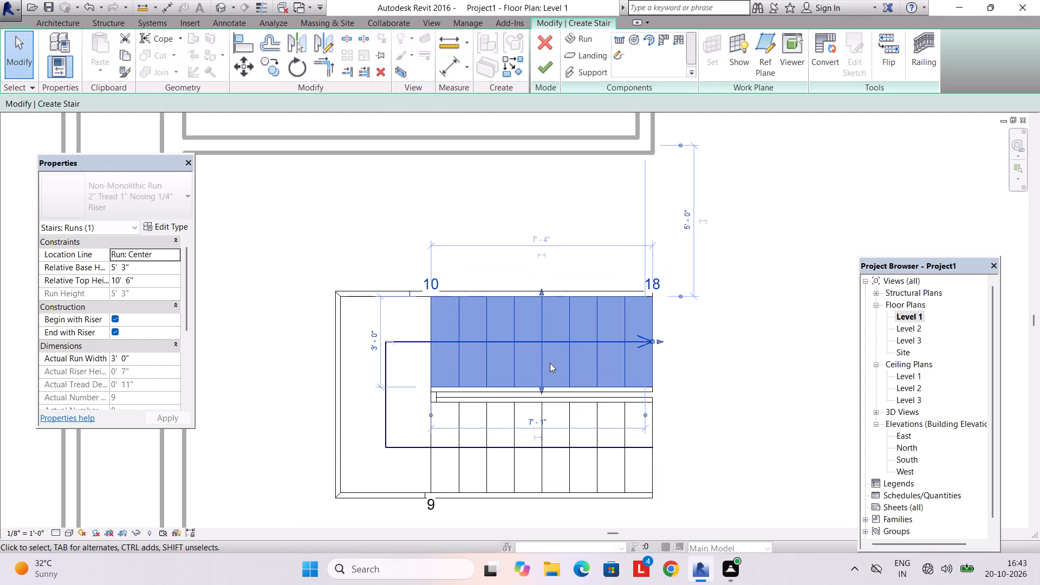
{"action": "key", "text": "Down"}
{"action": "scroll", "coordinate": [596, 483], "scroll_direction": "up", "scroll_amount": 9}
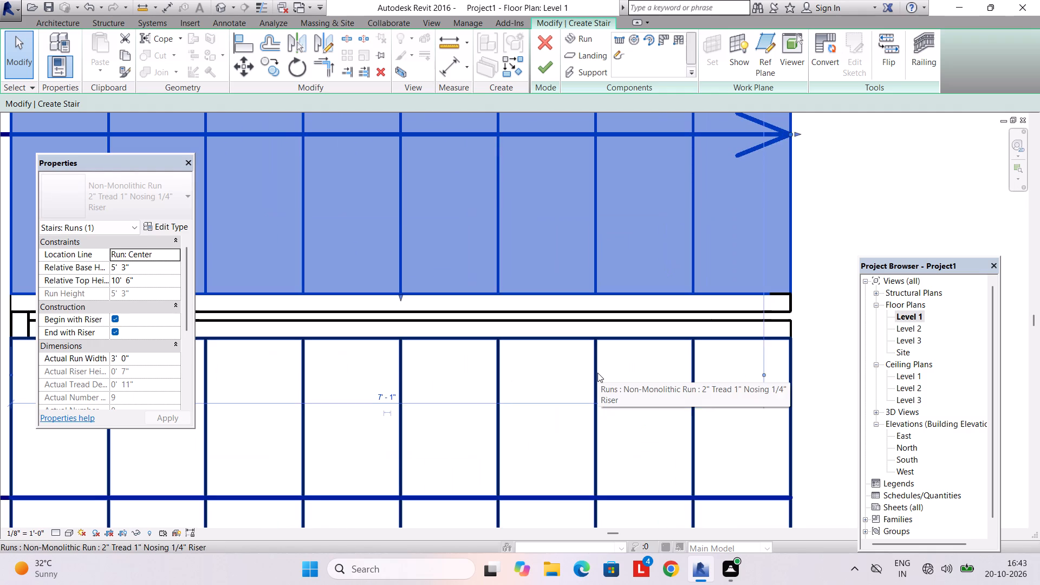
{"action": "key", "text": "Down"}
{"action": "key", "text": "Down"}
{"action": "key", "text": "Down"}
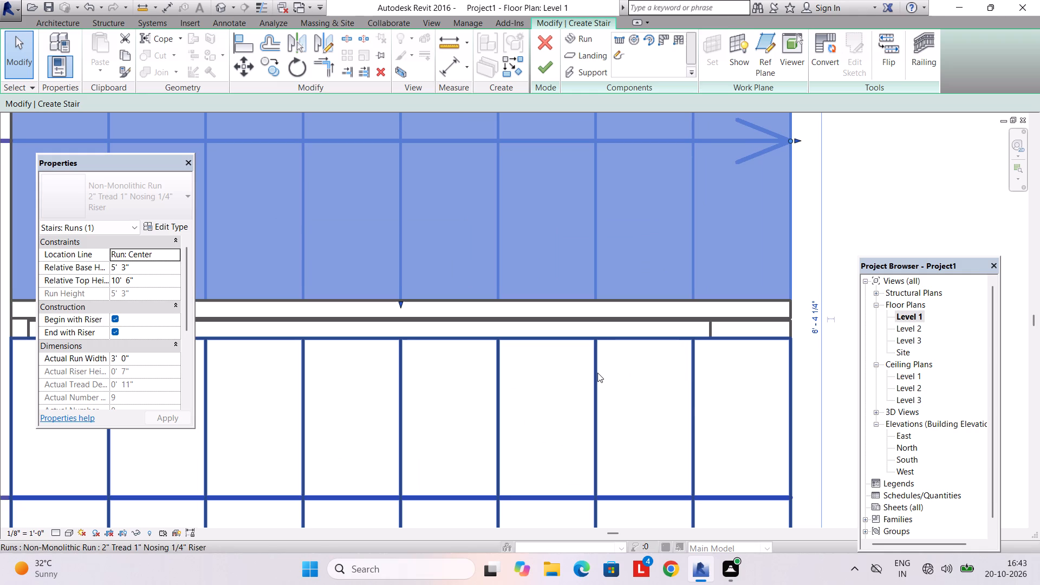
{"action": "key", "text": "Escape"}
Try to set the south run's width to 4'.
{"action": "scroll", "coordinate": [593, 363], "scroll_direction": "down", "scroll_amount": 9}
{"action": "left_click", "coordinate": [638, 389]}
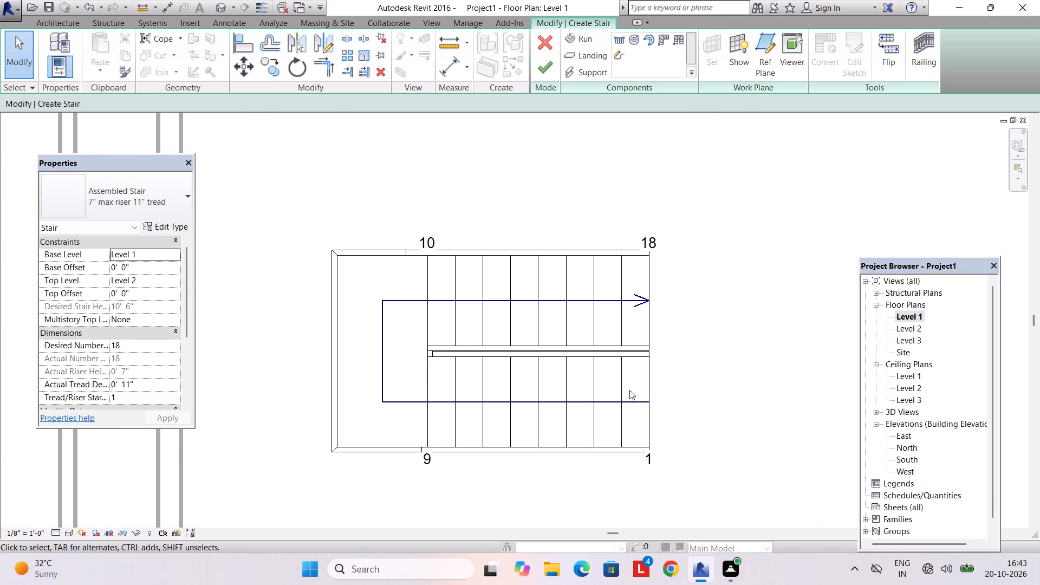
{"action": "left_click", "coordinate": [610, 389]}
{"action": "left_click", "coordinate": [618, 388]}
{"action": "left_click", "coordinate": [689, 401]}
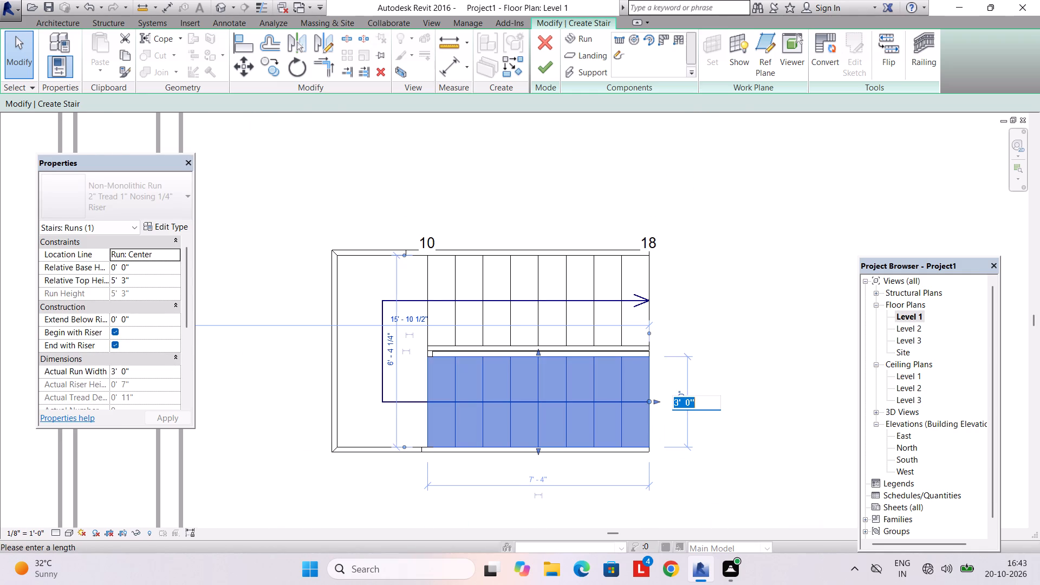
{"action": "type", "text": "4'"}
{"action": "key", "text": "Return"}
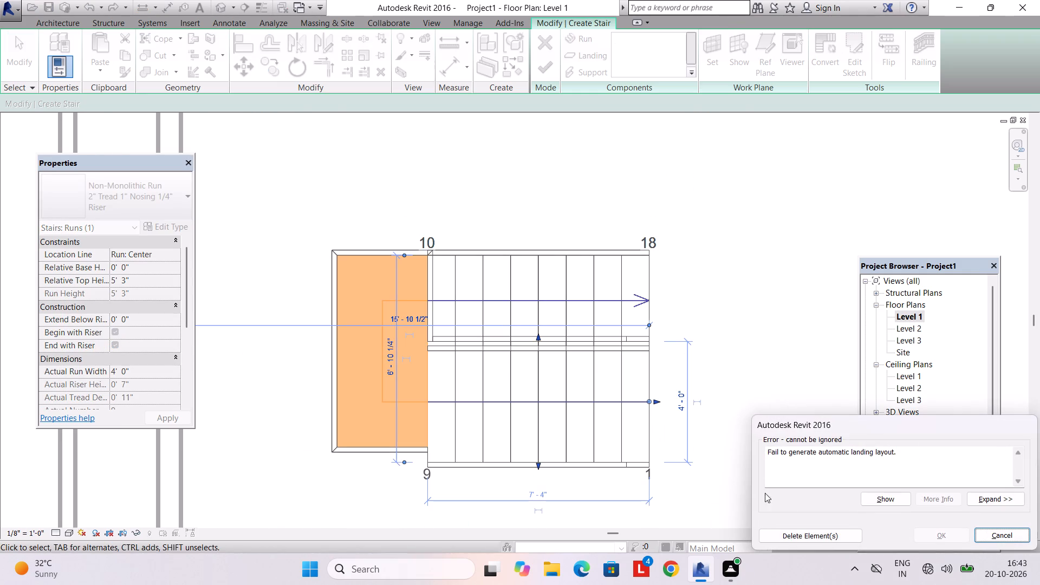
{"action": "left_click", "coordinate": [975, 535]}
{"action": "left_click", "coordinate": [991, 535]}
Nudge the north run away from the south run until the two runs span 7'-3 1/4" overall.
{"action": "left_click", "coordinate": [549, 299]}
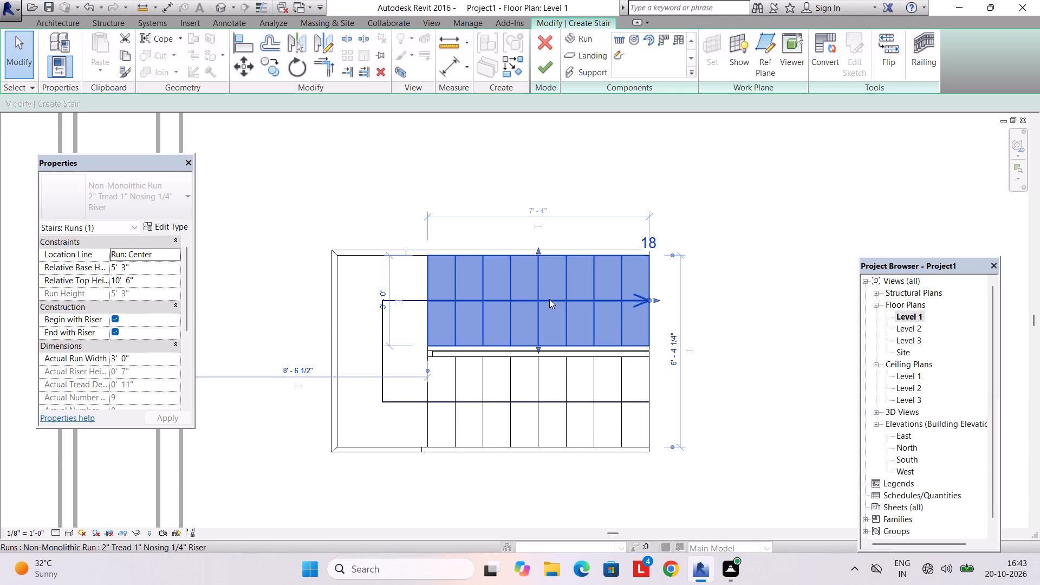
{"action": "key", "text": "Up"}
{"action": "key", "text": "Up"}
{"action": "key", "text": "Up"}
{"action": "key", "text": "Up"}
{"action": "key", "text": "Up"}
{"action": "key", "text": "Up"}
{"action": "key", "text": "Up"}
{"action": "key", "text": "Up"}
{"action": "key", "text": "Up"}
{"action": "key", "text": "Up"}
{"action": "key", "text": "Up"}
{"action": "key", "text": "Up"}
{"action": "key", "text": "Up"}
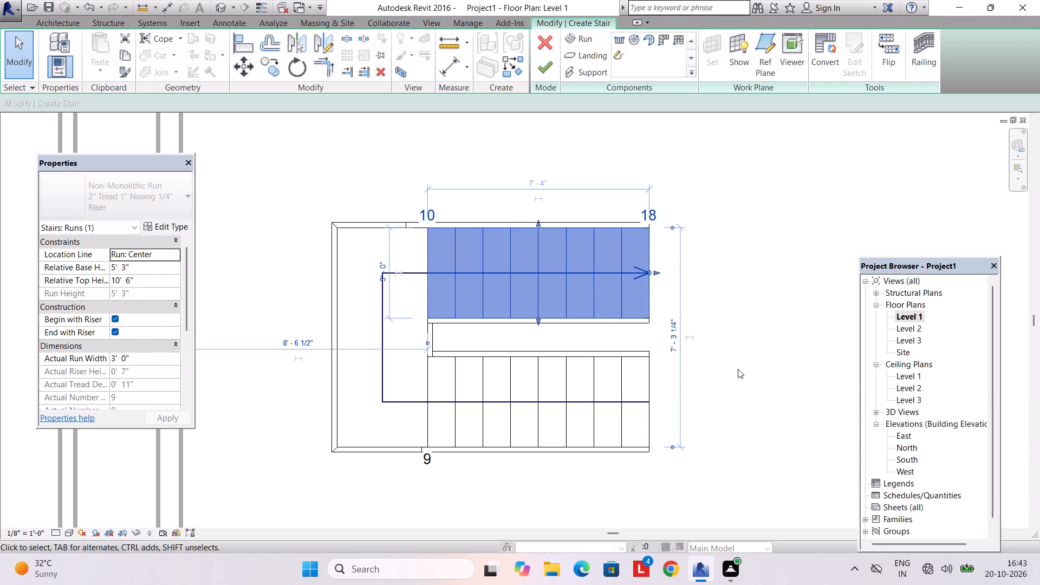
{"action": "key", "text": "Escape"}
Set the south run's width to 4'.
{"action": "left_click", "coordinate": [603, 417]}
{"action": "left_click", "coordinate": [609, 408]}
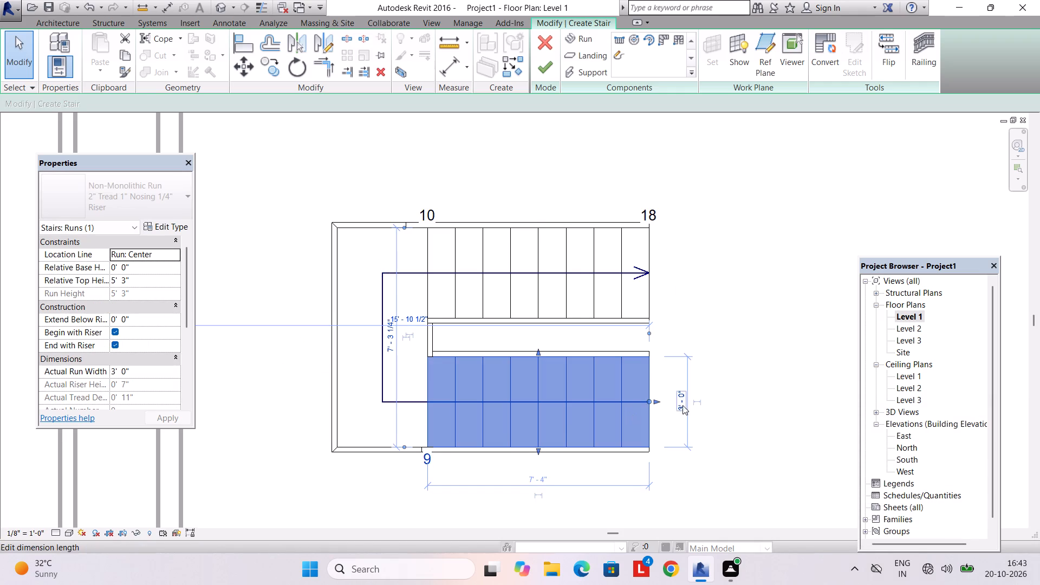
{"action": "left_click", "coordinate": [682, 405]}
{"action": "type", "text": "4'"}
{"action": "key", "text": "Return"}
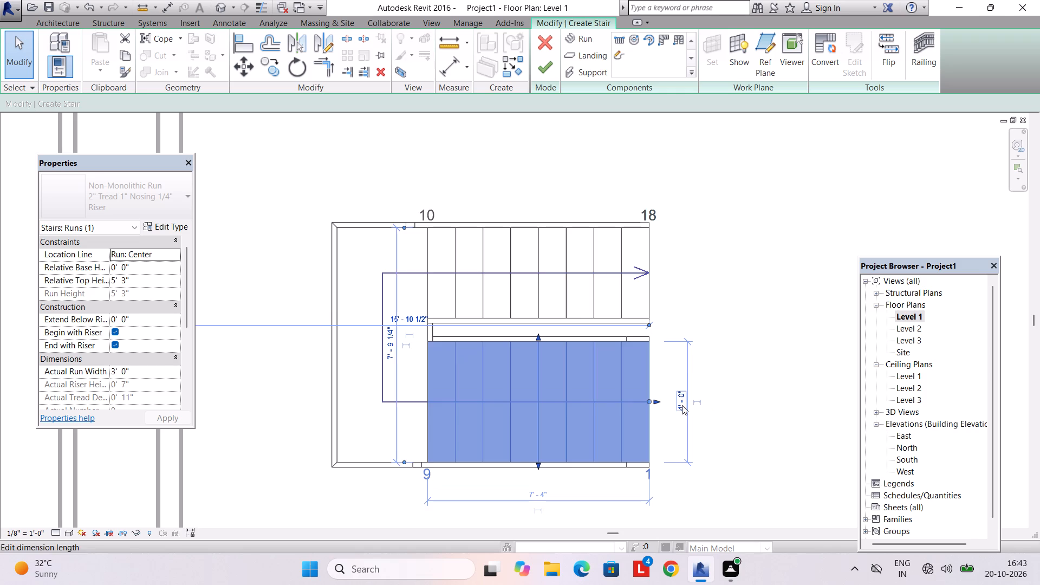
Set the north run's width to 4'.
{"action": "left_click", "coordinate": [599, 285]}
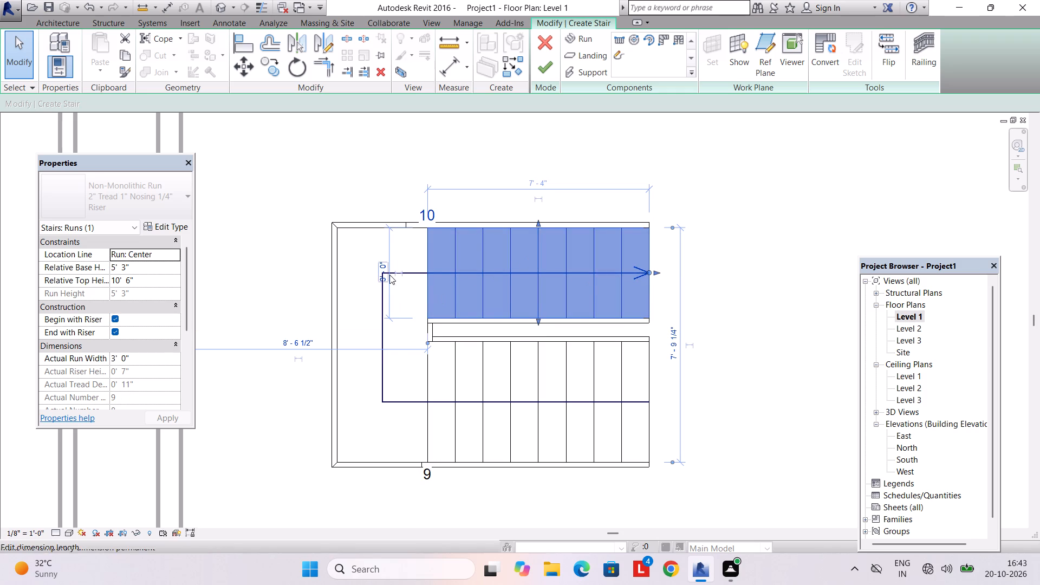
{"action": "scroll", "coordinate": [381, 271], "scroll_direction": "up", "scroll_amount": 3}
{"action": "left_click", "coordinate": [388, 279]}
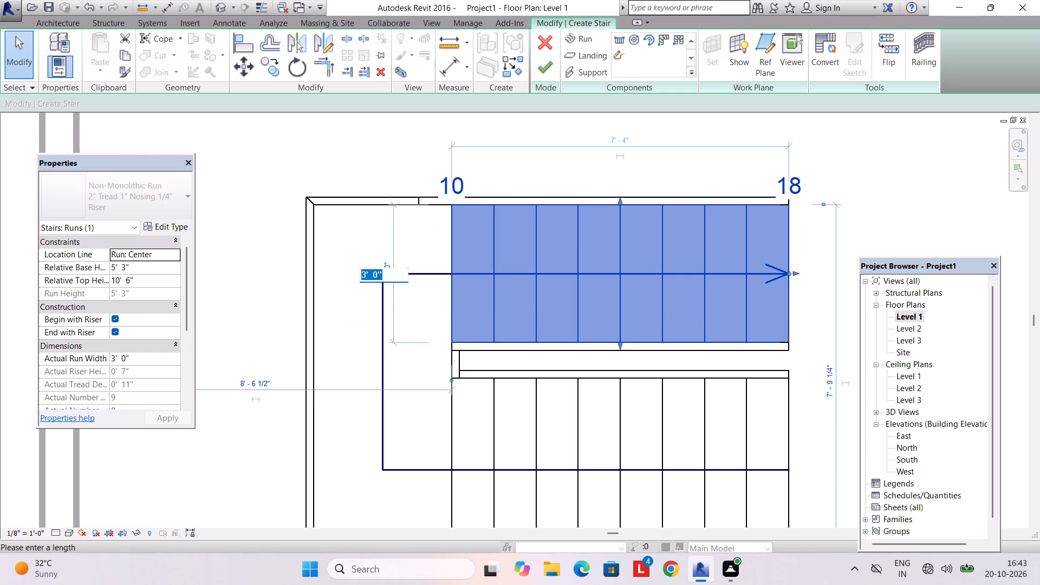
{"action": "type", "text": "4'"}
{"action": "key", "text": "Return"}
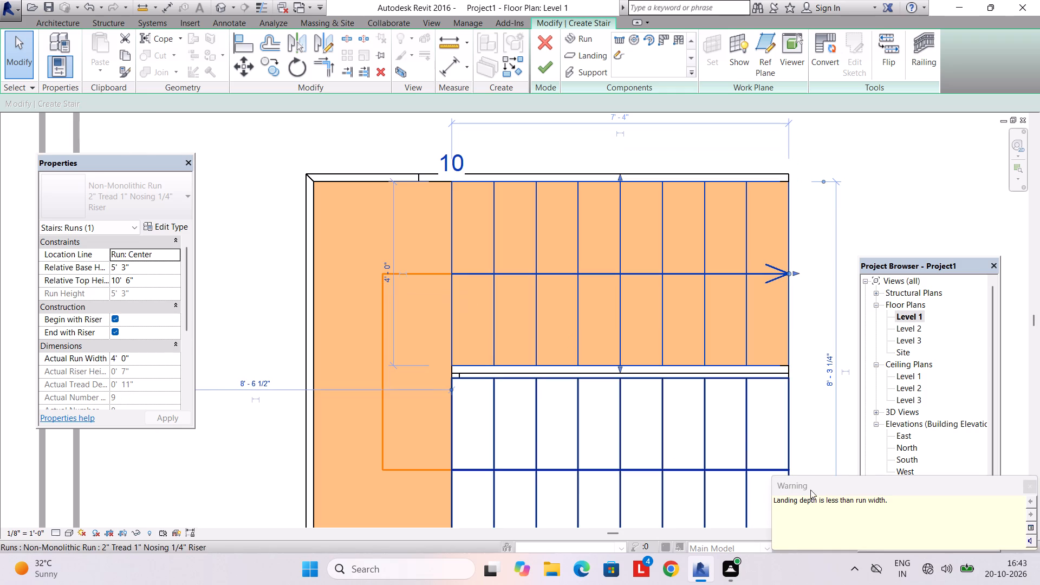
{"action": "key", "text": "Escape"}
Nudge the north run slightly north until it is 3'-4 3/4" from the northwest room's south wall.
{"action": "scroll", "coordinate": [526, 410], "scroll_direction": "down", "scroll_amount": 3}
{"action": "left_click", "coordinate": [528, 341]}
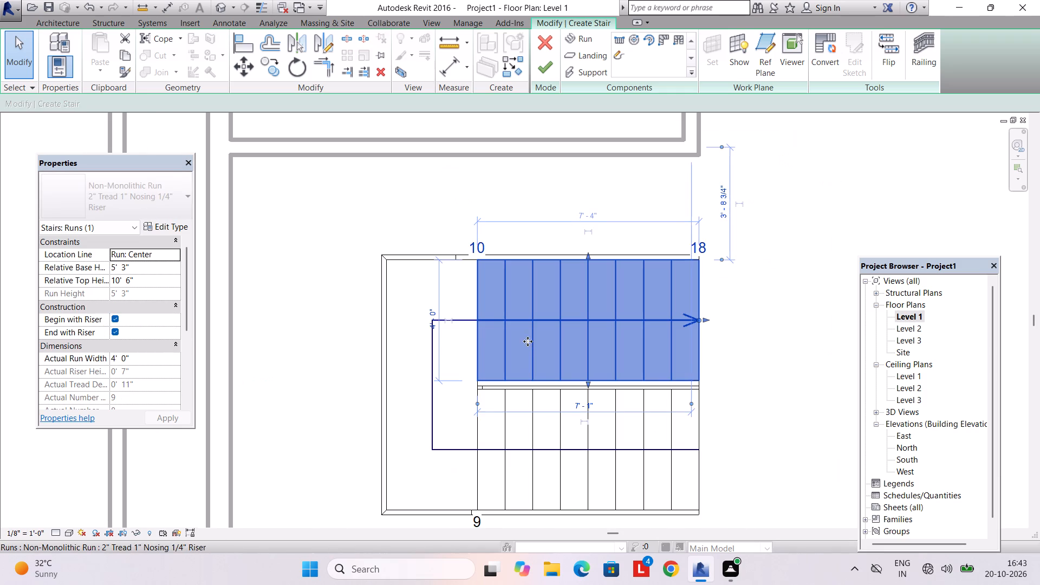
{"action": "key", "text": "Up"}
{"action": "key", "text": "Up"}
{"action": "key", "text": "Up"}
{"action": "key", "text": "Up"}
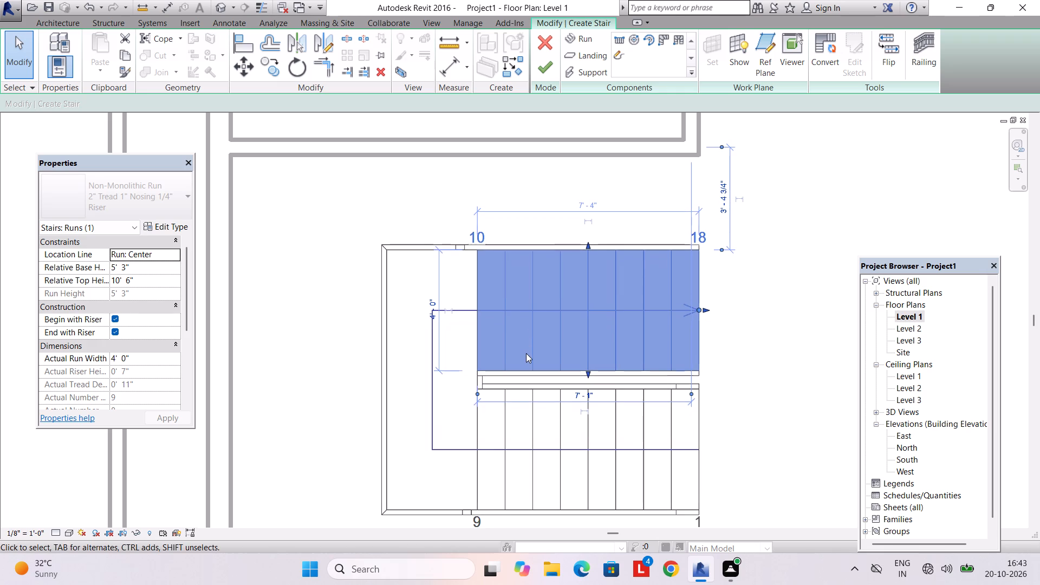
{"action": "key", "text": "Escape"}
{"action": "key", "text": "Escape"}
Nudge the whole stair north by its landing until its outer edge meets the northwest room's south wall.
{"action": "scroll", "coordinate": [533, 370], "scroll_direction": "down", "scroll_amount": 3}
{"action": "left_click", "coordinate": [457, 294]}
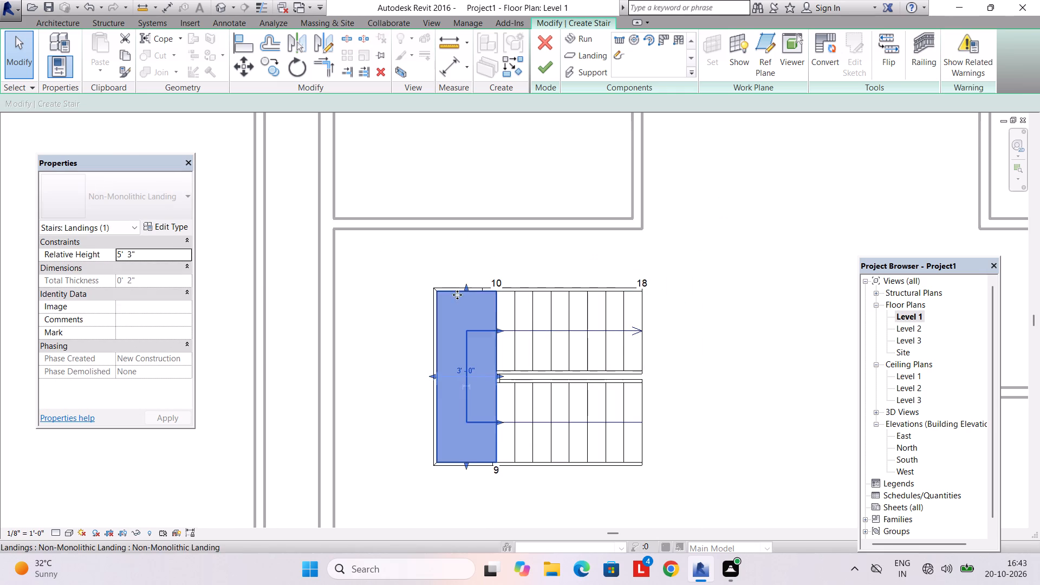
{"action": "key", "text": "Up"}
{"action": "key", "text": "Up"}
{"action": "key", "text": "Up"}
{"action": "key", "text": "Up"}
{"action": "key", "text": "Up"}
{"action": "key", "text": "Up"}
{"action": "key", "text": "Up"}
{"action": "key", "text": "Up"}
{"action": "key", "text": "Up"}
{"action": "key", "text": "Up"}
{"action": "key", "text": "Up"}
{"action": "key", "text": "Up"}
{"action": "key", "text": "Up"}
{"action": "key", "text": "Up"}
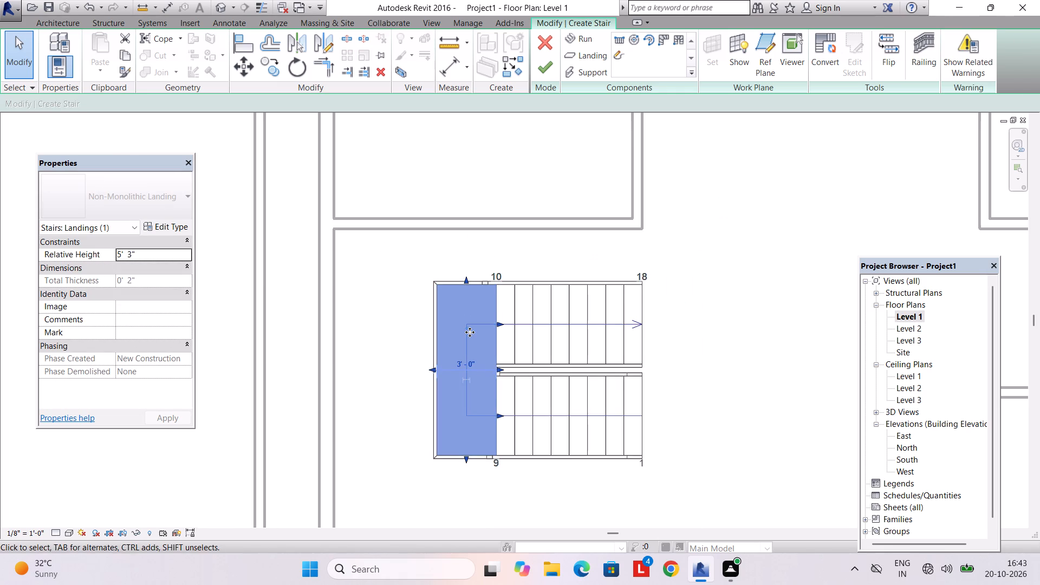
{"action": "key", "text": "Up"}
{"action": "key", "text": "Up"}
{"action": "key", "text": "Up"}
{"action": "key", "text": "Up"}
{"action": "key", "text": "Up"}
{"action": "scroll", "coordinate": [470, 332], "scroll_direction": "up", "scroll_amount": 4}
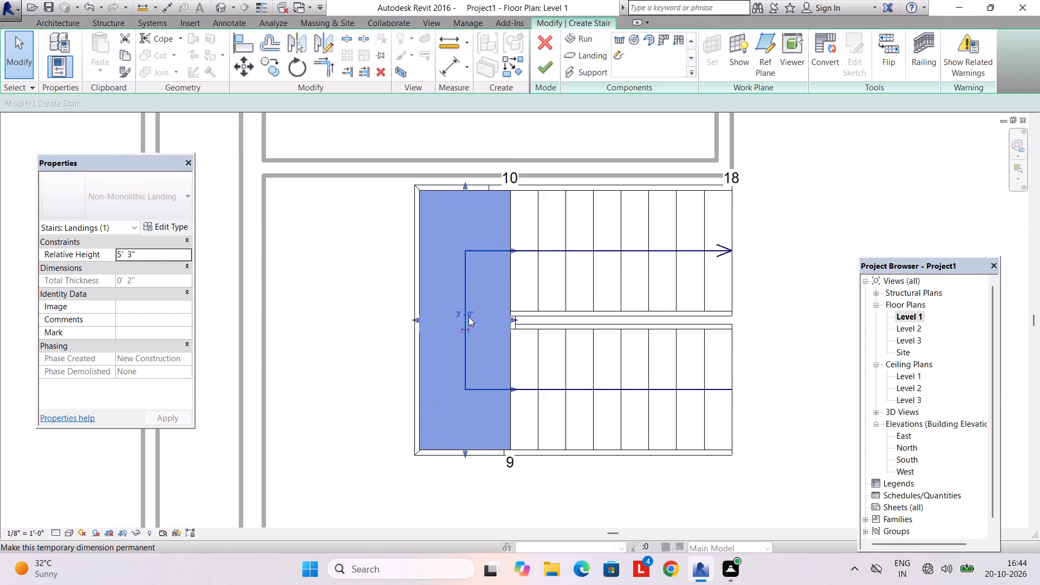
{"action": "scroll", "coordinate": [469, 316], "scroll_direction": "up", "scroll_amount": 3}
{"action": "middle_click_drag", "start_coordinate": [465, 327], "coordinate": [439, 467]}
{"action": "key", "text": "Up"}
{"action": "key", "text": "Up"}
{"action": "key", "text": "Up"}
{"action": "key", "text": "Up"}
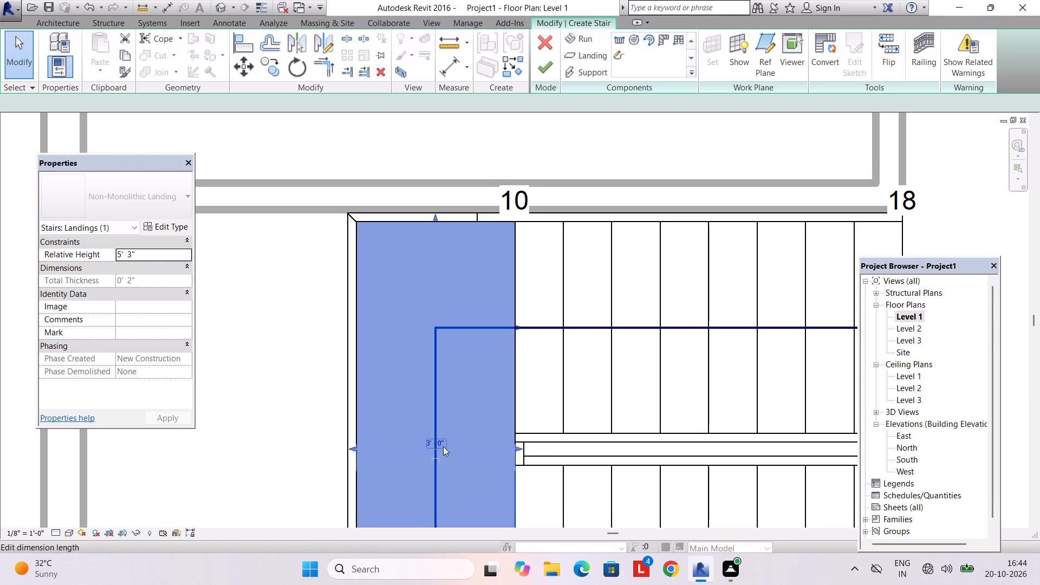
Nudge the stair west by its landing, toward the west exterior wall.
{"action": "key", "text": "Left"}
{"action": "key", "text": "Left"}
{"action": "key", "text": "Left"}
{"action": "key", "text": "Left"}
{"action": "key", "text": "Left"}
{"action": "key", "text": "Left"}
{"action": "key", "text": "Left"}
{"action": "key", "text": "Left"}
{"action": "key", "text": "Left"}
{"action": "key", "text": "Left"}
{"action": "key", "text": "Left"}
{"action": "key", "text": "Left"}
{"action": "key", "text": "Left"}
{"action": "key", "text": "Left"}
{"action": "key", "text": "Left"}
{"action": "key", "text": "Left"}
{"action": "key", "text": "Left"}
{"action": "key", "text": "Left"}
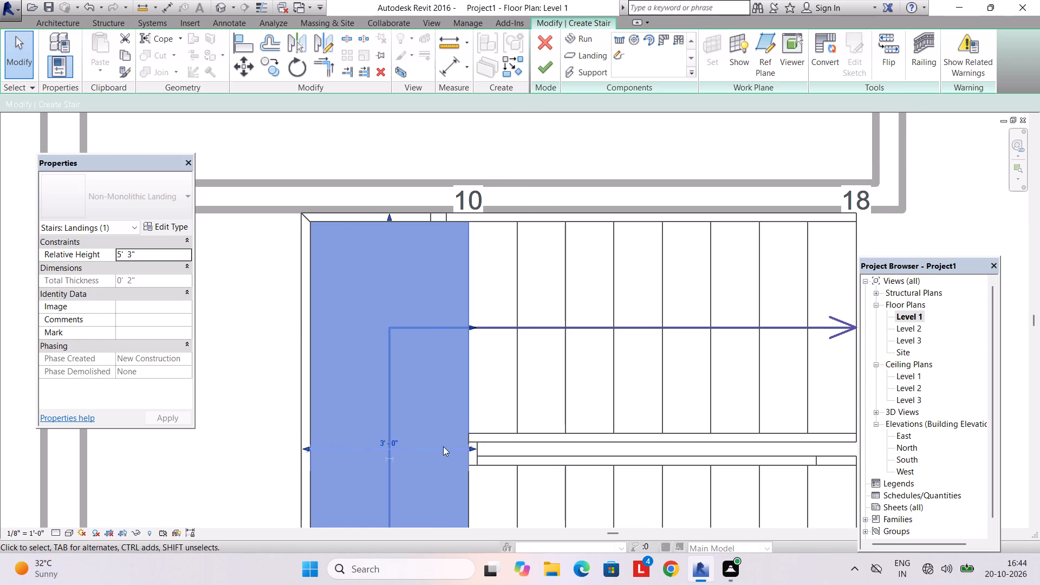
Fine-tune the stair's north-south position so its north edge sits against the northwest room's south wall.
{"action": "key", "text": "Down"}
{"action": "key", "text": "Up"}
{"action": "scroll", "coordinate": [443, 443], "scroll_direction": "up", "scroll_amount": 2}
{"action": "key", "text": "Down"}
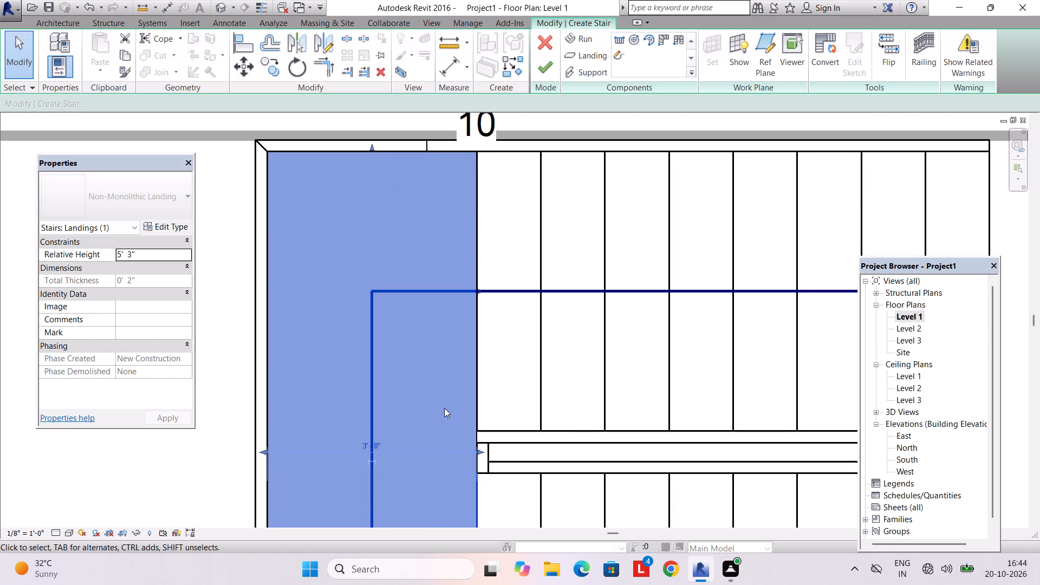
{"action": "scroll", "coordinate": [440, 363], "scroll_direction": "up", "scroll_amount": 1}
{"action": "middle_click_drag", "start_coordinate": [440, 372], "coordinate": [447, 447]}
{"action": "scroll", "coordinate": [426, 297], "scroll_direction": "up", "scroll_amount": 4}
{"action": "middle_click_drag", "start_coordinate": [422, 287], "coordinate": [417, 393]}
{"action": "scroll", "coordinate": [417, 393], "scroll_direction": "up", "scroll_amount": 1}
{"action": "key", "text": "Up"}
Nudge the whole stair west by its landing until its outer edge meets the inner face of the west wall.
{"action": "key", "text": "Left"}
{"action": "key", "text": "Left"}
{"action": "key", "text": "Left"}
{"action": "key", "text": "Left"}
{"action": "key", "text": "Left"}
{"action": "key", "text": "Left"}
{"action": "key", "text": "Left"}
{"action": "key", "text": "Left"}
{"action": "key", "text": "Left"}
{"action": "key", "text": "Left"}
{"action": "key", "text": "Left"}
{"action": "key", "text": "Left"}
{"action": "key", "text": "Left"}
{"action": "scroll", "coordinate": [417, 393], "scroll_direction": "down", "scroll_amount": 5}
{"action": "middle_click_drag", "start_coordinate": [417, 393], "coordinate": [455, 388]}
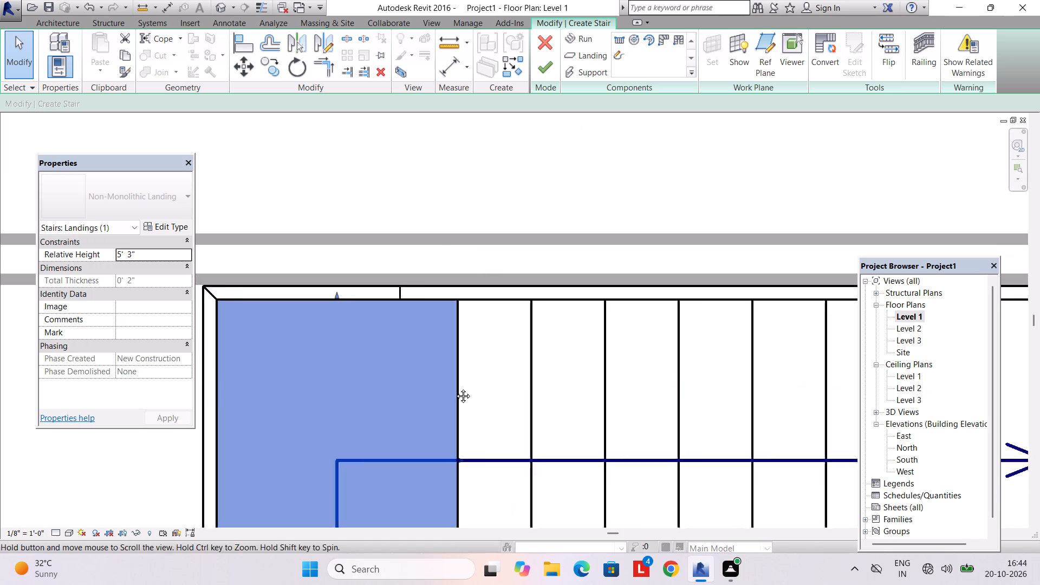
{"action": "middle_click_drag", "start_coordinate": [455, 388], "coordinate": [611, 381]}
{"action": "middle_click_drag", "start_coordinate": [411, 381], "coordinate": [649, 366]}
{"action": "key", "text": "Left"}
{"action": "key", "text": "Left"}
{"action": "key", "text": "Left"}
{"action": "key", "text": "Left"}
{"action": "key", "text": "Left"}
{"action": "key", "text": "Left"}
{"action": "key", "text": "Left"}
{"action": "key", "text": "Left"}
{"action": "key", "text": "Left"}
{"action": "key", "text": "Left"}
{"action": "key", "text": "Left"}
{"action": "key", "text": "Left"}
{"action": "key", "text": "Left"}
{"action": "key", "text": "Left"}
{"action": "key", "text": "Left"}
{"action": "key", "text": "Left"}
{"action": "key", "text": "Left"}
{"action": "key", "text": "Left"}
{"action": "key", "text": "Left"}
{"action": "key", "text": "Left"}
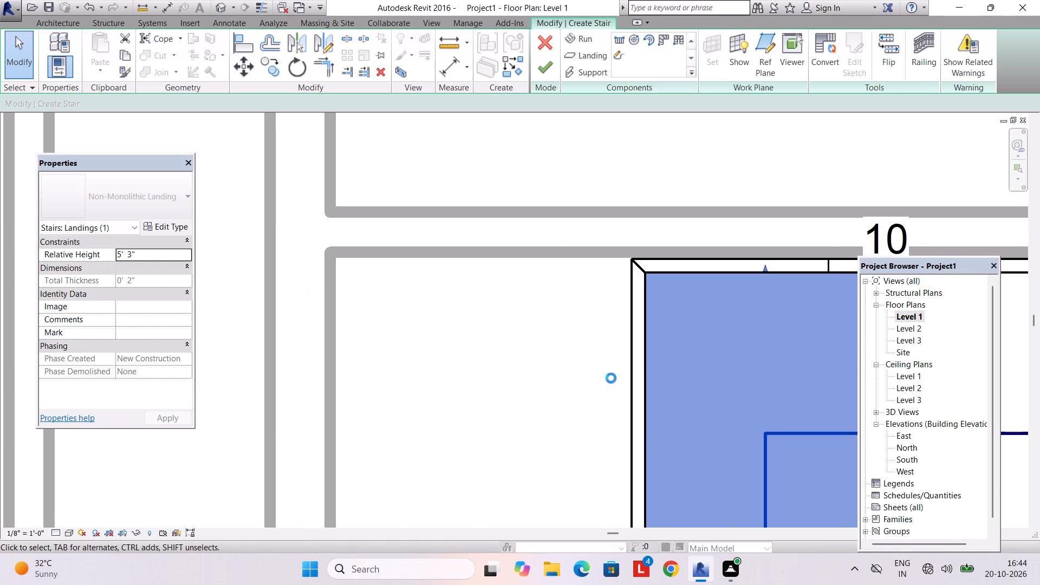
{"action": "key", "text": "Left"}
{"action": "key", "text": "Left"}
{"action": "key", "text": "Left"}
{"action": "key", "text": "Left"}
{"action": "key", "text": "Left"}
{"action": "key", "text": "Left"}
{"action": "key", "text": "Left"}
{"action": "key", "text": "Left"}
{"action": "key", "text": "Left"}
{"action": "key", "text": "Left"}
{"action": "key", "text": "Left"}
{"action": "key", "text": "Left"}
{"action": "key", "text": "Left"}
{"action": "key", "text": "Left"}
{"action": "key", "text": "Left"}
{"action": "key", "text": "Left"}
{"action": "key", "text": "Left"}
{"action": "key", "text": "Left"}
{"action": "key", "text": "Left"}
{"action": "key", "text": "Left"}
{"action": "key", "text": "Left"}
{"action": "key", "text": "Left"}
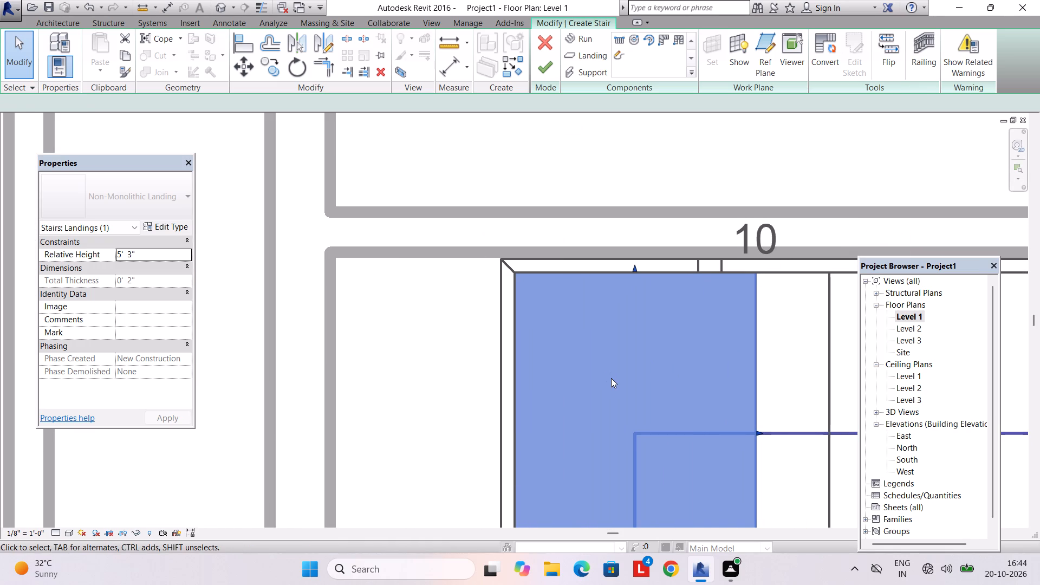
{"action": "key", "text": "Left"}
{"action": "key", "text": "Left"}
{"action": "key", "text": "Left"}
{"action": "key", "text": "Left"}
{"action": "key", "text": "Left"}
{"action": "key", "text": "Left"}
{"action": "key", "text": "Left"}
{"action": "key", "text": "Left"}
{"action": "key", "text": "Left"}
{"action": "key", "text": "Left"}
{"action": "key", "text": "Left"}
{"action": "key", "text": "Left"}
{"action": "key", "text": "Left"}
{"action": "key", "text": "Left"}
{"action": "key", "text": "Left"}
{"action": "key", "text": "Left"}
{"action": "key", "text": "Left"}
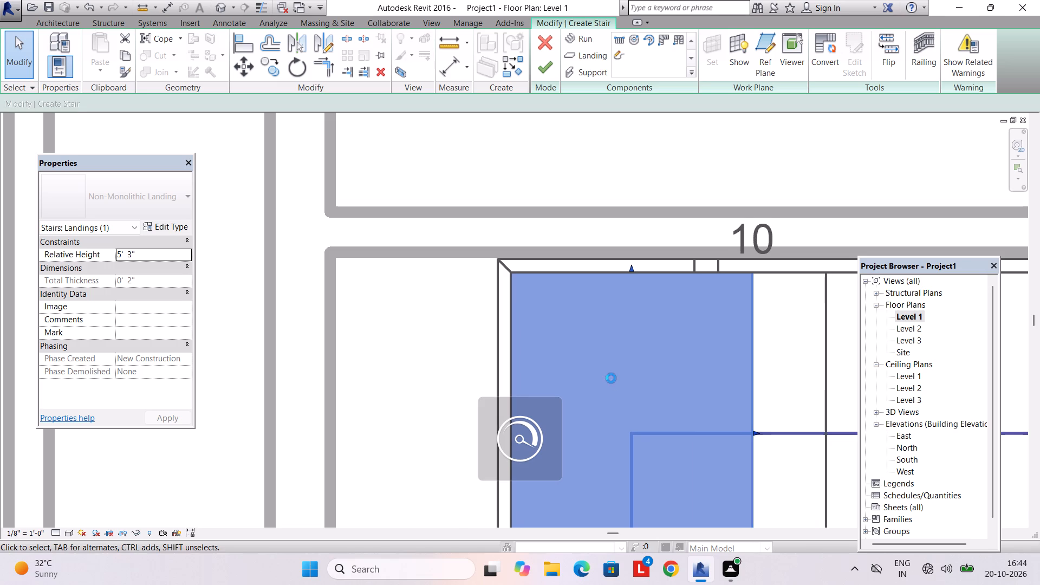
{"action": "key", "text": "Left"}
{"action": "key", "text": "Left"}
{"action": "key", "text": "Left"}
{"action": "key", "text": "Left"}
{"action": "key", "text": "Left"}
{"action": "key", "text": "Left"}
{"action": "key", "text": "Left"}
{"action": "key", "text": "Left"}
{"action": "key", "text": "Left"}
{"action": "key", "text": "Left"}
{"action": "key", "text": "Left"}
{"action": "key", "text": "Left"}
{"action": "key", "text": "Left"}
{"action": "key", "text": "Left"}
{"action": "key", "text": "Left"}
{"action": "key", "text": "Left"}
{"action": "key", "text": "Left"}
{"action": "key", "text": "Left"}
{"action": "key", "text": "Left"}
{"action": "key", "text": "Left"}
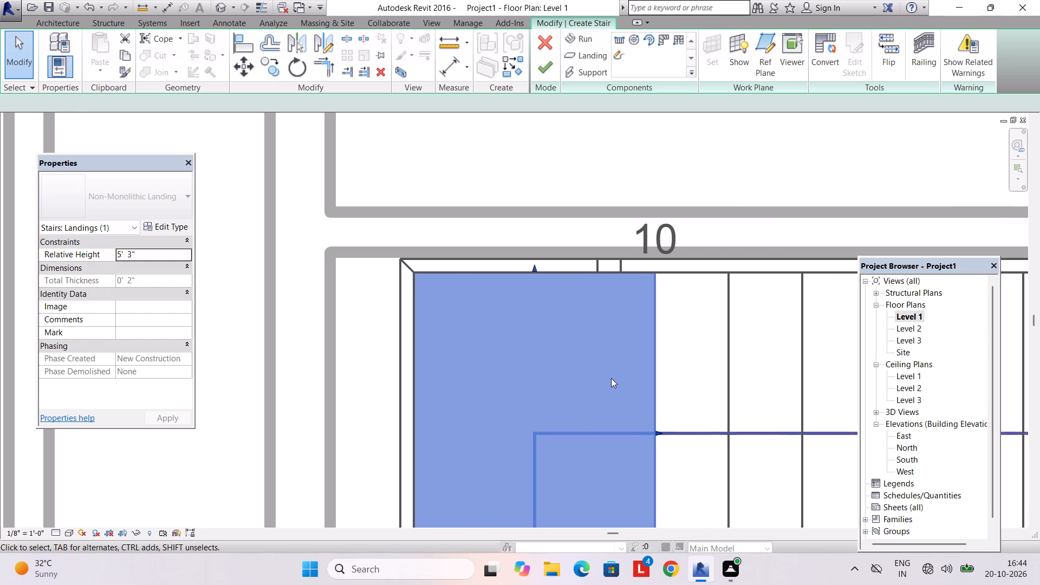
{"action": "key", "text": "Left"}
{"action": "key", "text": "Left"}
{"action": "key", "text": "Left"}
{"action": "key", "text": "Left"}
{"action": "key", "text": "Left"}
{"action": "key", "text": "Left"}
{"action": "key", "text": "Left"}
{"action": "key", "text": "Left"}
{"action": "key", "text": "Left"}
{"action": "key", "text": "Left"}
{"action": "key", "text": "Left"}
{"action": "key", "text": "Left"}
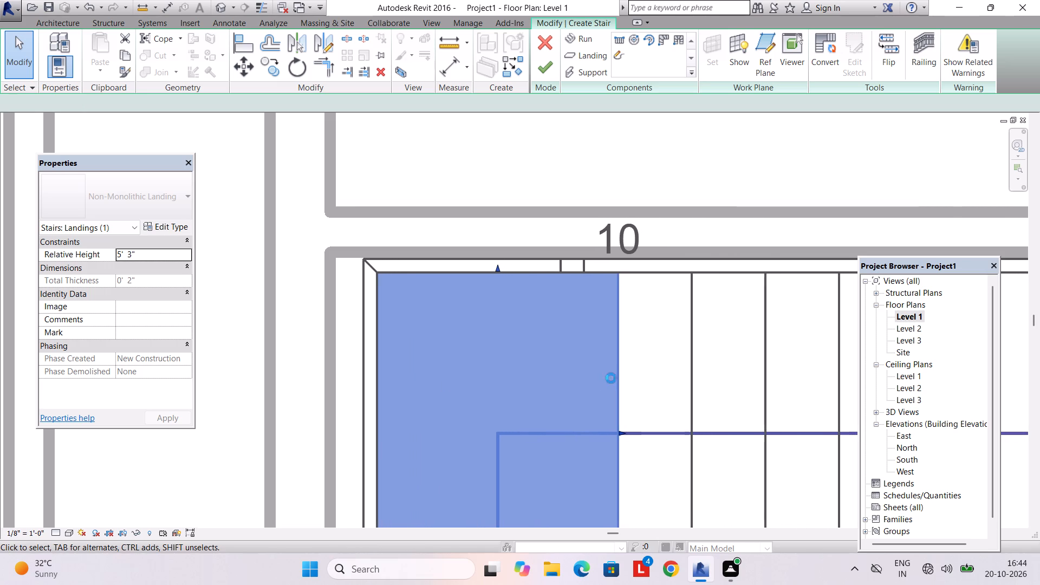
{"action": "key", "text": "Left"}
{"action": "key", "text": "Left"}
{"action": "key", "text": "Left"}
{"action": "key", "text": "Left"}
{"action": "key", "text": "Left"}
{"action": "scroll", "coordinate": [451, 330], "scroll_direction": "up", "scroll_amount": 3}
{"action": "middle_click_drag", "start_coordinate": [417, 326], "coordinate": [438, 328]}
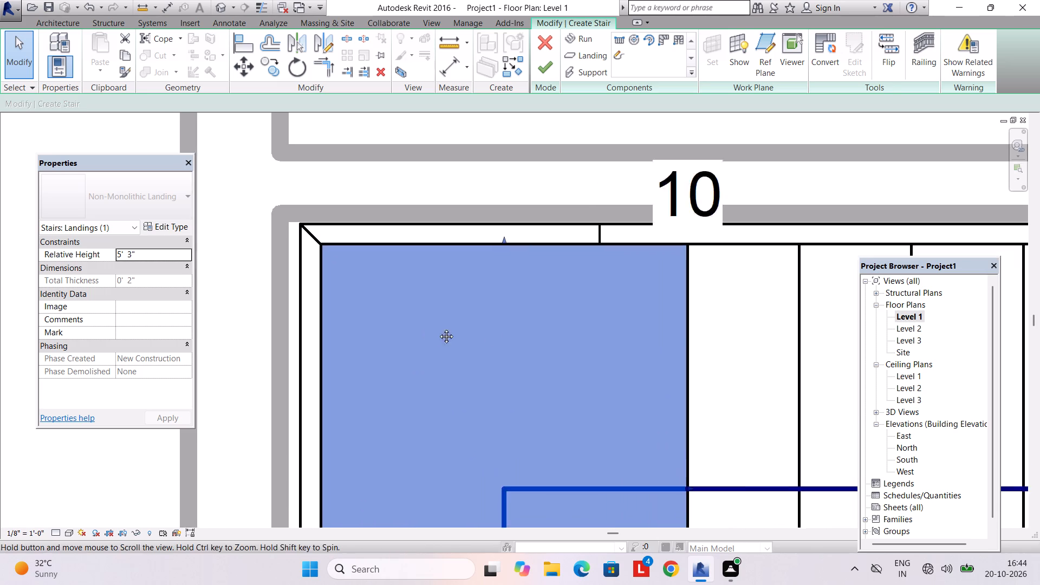
{"action": "middle_click_drag", "start_coordinate": [438, 328], "coordinate": [527, 338]}
{"action": "key", "text": "Left"}
{"action": "key", "text": "Left"}
{"action": "key", "text": "Left"}
{"action": "key", "text": "Left"}
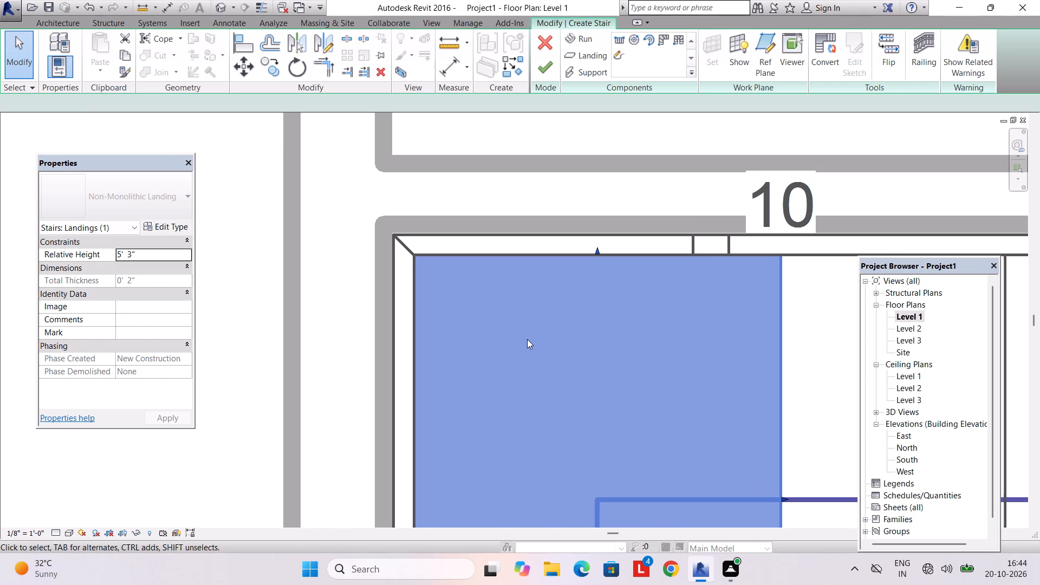
{"action": "key", "text": "Up"}
{"action": "key", "text": "Escape"}
Delete the stringer along the landing's west edge.
{"action": "scroll", "coordinate": [552, 382], "scroll_direction": "down", "scroll_amount": 3}
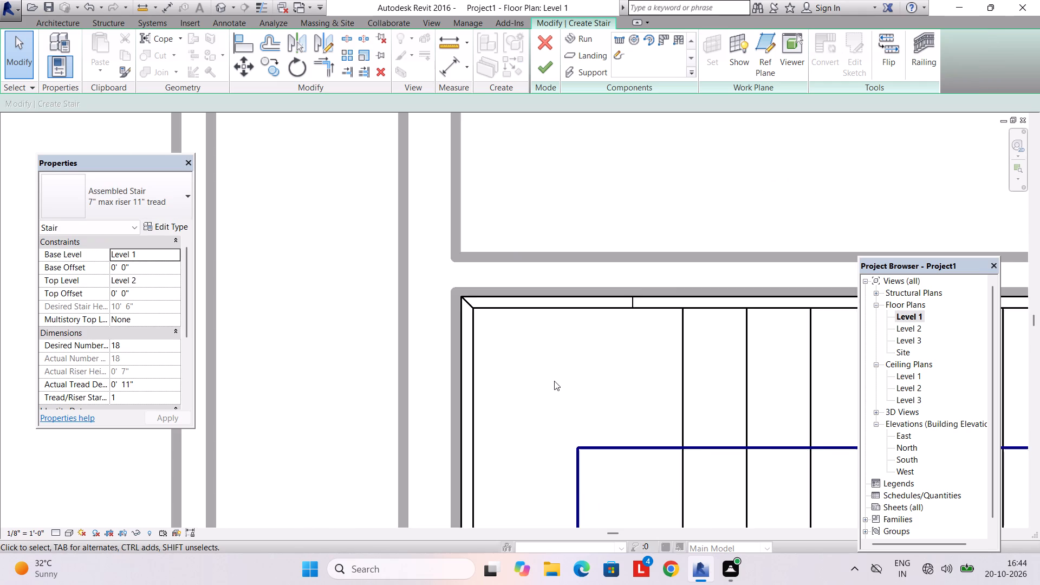
{"action": "scroll", "coordinate": [554, 381], "scroll_direction": "down", "scroll_amount": 6}
{"action": "middle_click_drag", "start_coordinate": [554, 380], "coordinate": [586, 307]}
{"action": "middle_click_drag", "start_coordinate": [609, 361], "coordinate": [603, 274]}
{"action": "middle_click_drag", "start_coordinate": [594, 372], "coordinate": [590, 322]}
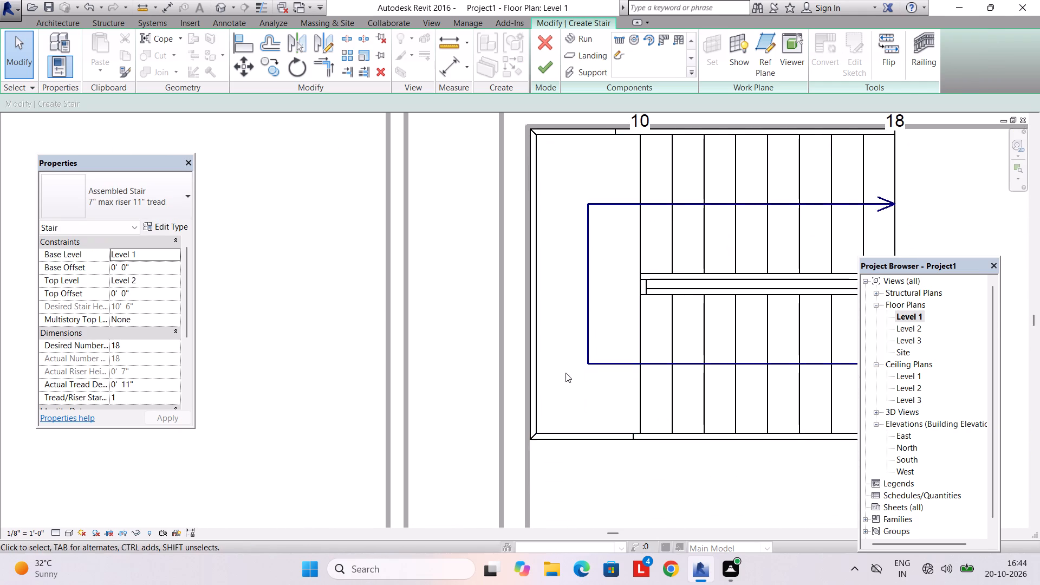
{"action": "left_click", "coordinate": [535, 394]}
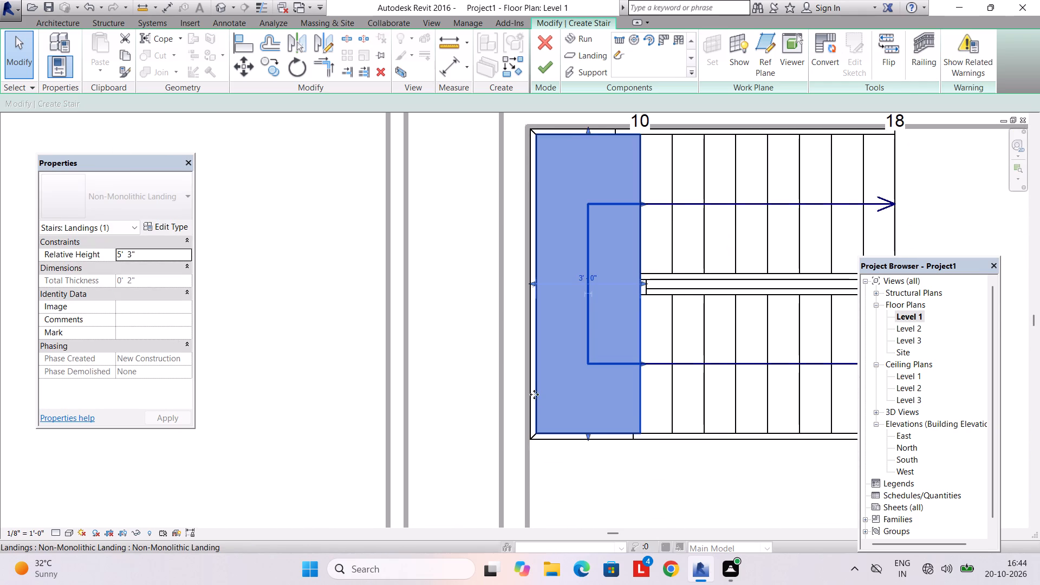
{"action": "scroll", "coordinate": [532, 385], "scroll_direction": "up", "scroll_amount": 2}
{"action": "key", "text": "Escape"}
{"action": "left_click", "coordinate": [530, 366]}
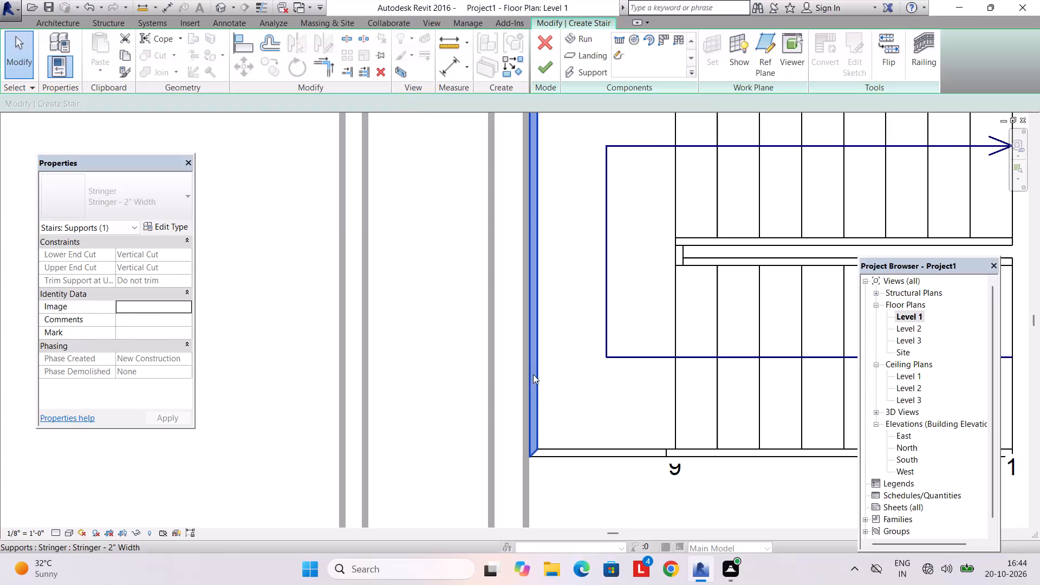
{"action": "key", "text": "Delete"}
Delete the outer stringers along the stair's south side, at both the landing and the south run.
{"action": "left_click", "coordinate": [578, 453]}
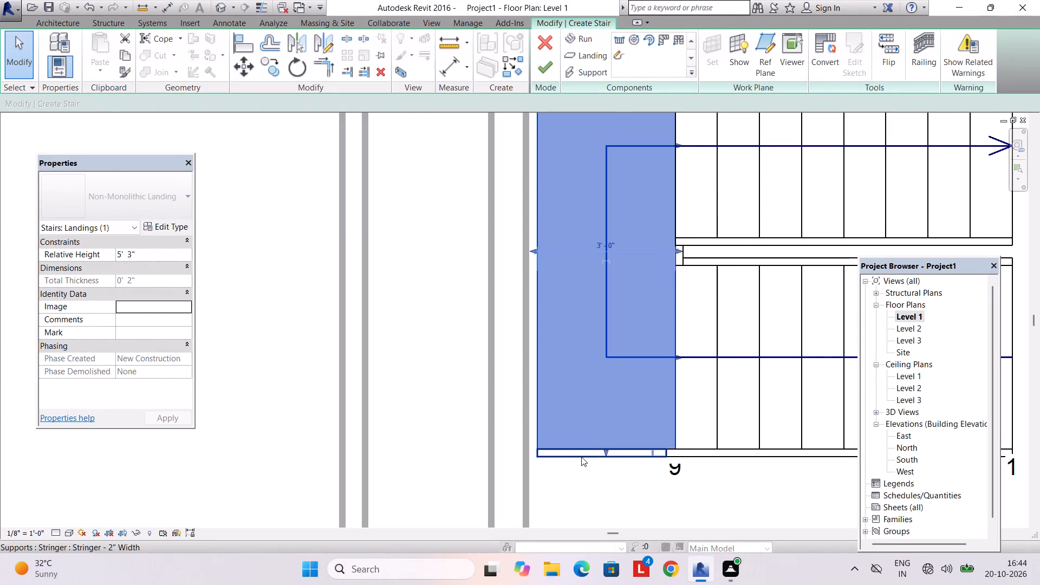
{"action": "key", "text": "Escape"}
{"action": "key", "text": "Escape"}
{"action": "scroll", "coordinate": [590, 459], "scroll_direction": "down", "scroll_amount": 4}
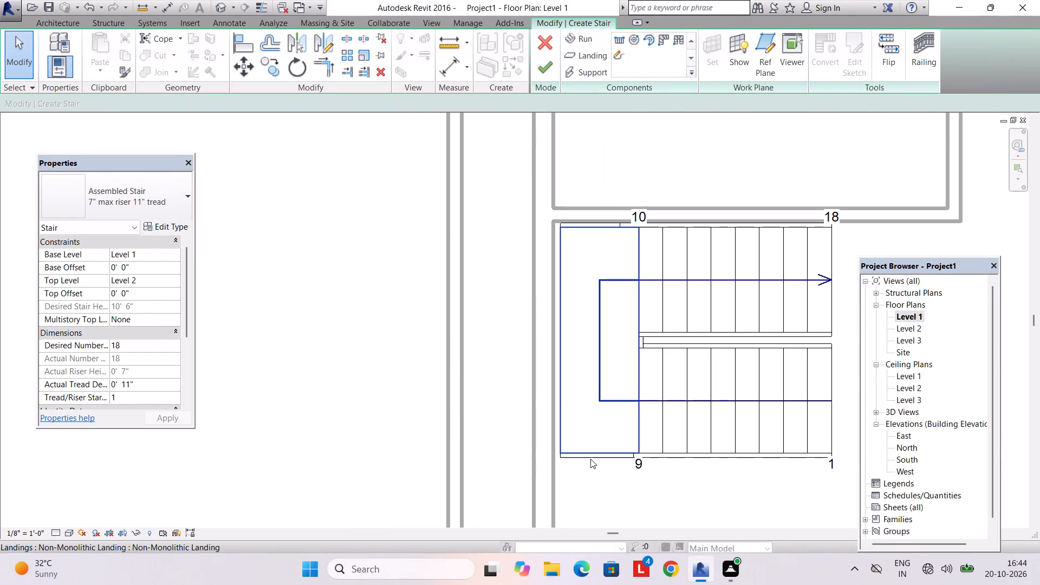
{"action": "left_click", "coordinate": [590, 460]}
{"action": "key", "text": "Delete"}
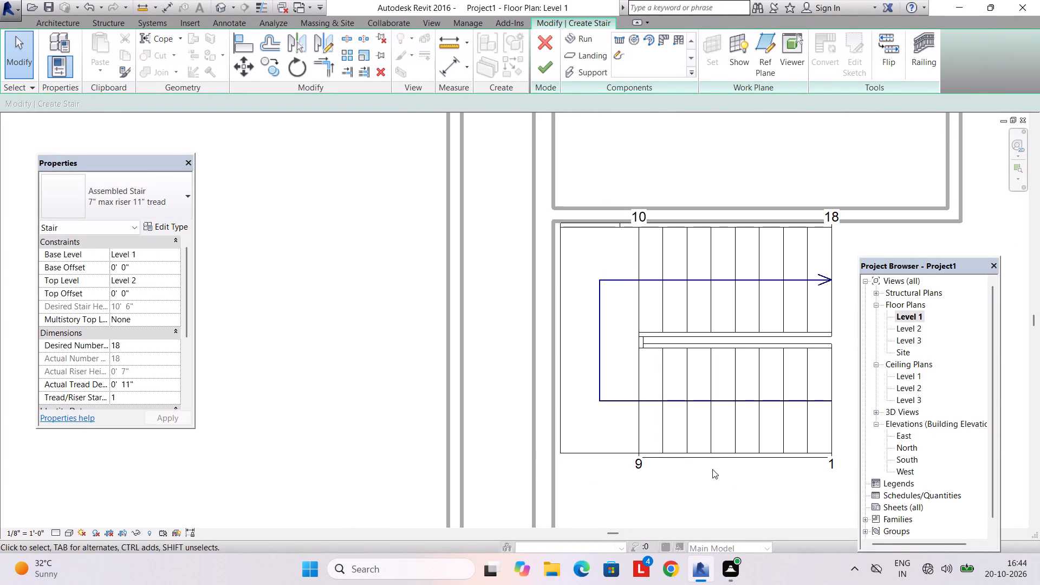
{"action": "left_click", "coordinate": [711, 460]}
{"action": "key", "text": "Delete"}
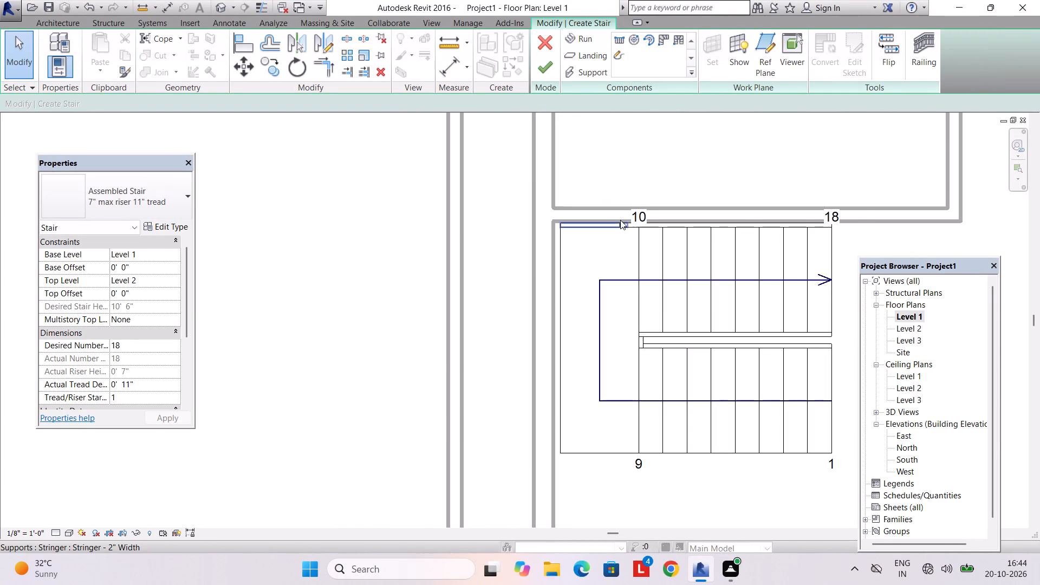
Delete the outer stringers along the stair's north side, at both the landing and the north run.
{"action": "scroll", "coordinate": [620, 220], "scroll_direction": "up", "scroll_amount": 3}
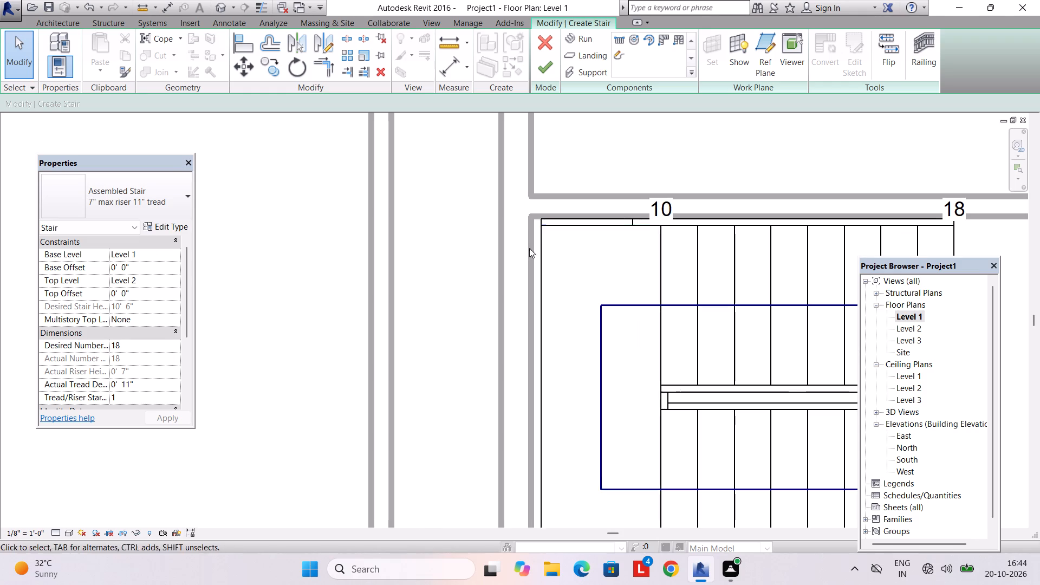
{"action": "left_click", "coordinate": [558, 219]}
{"action": "key", "text": "Delete"}
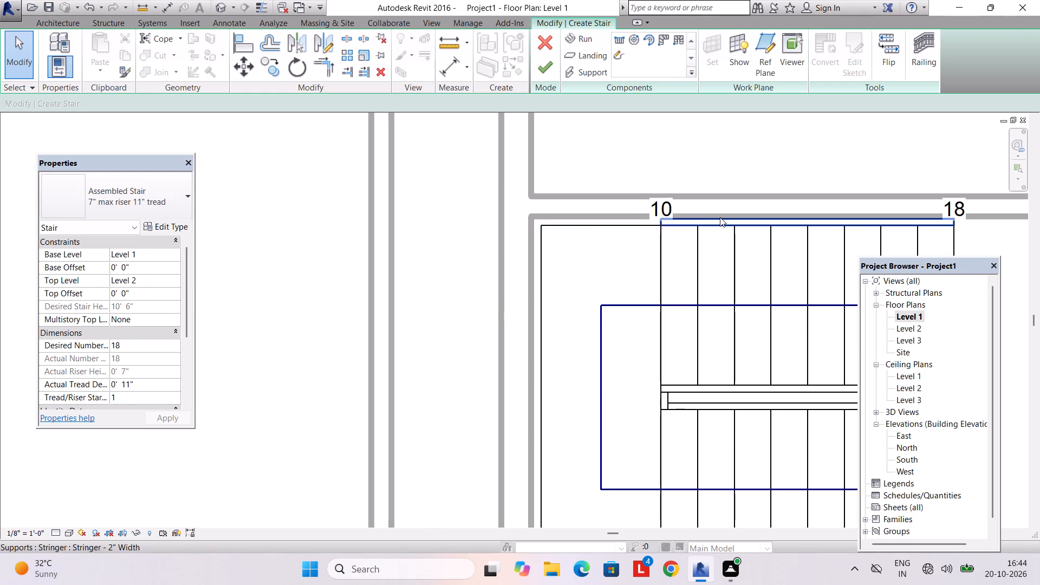
{"action": "left_click", "coordinate": [720, 217]}
{"action": "key", "text": "Delete"}
Nudge the stair's north run north until its edge meets the south face of the northwest room's wall.
{"action": "left_click", "coordinate": [693, 234]}
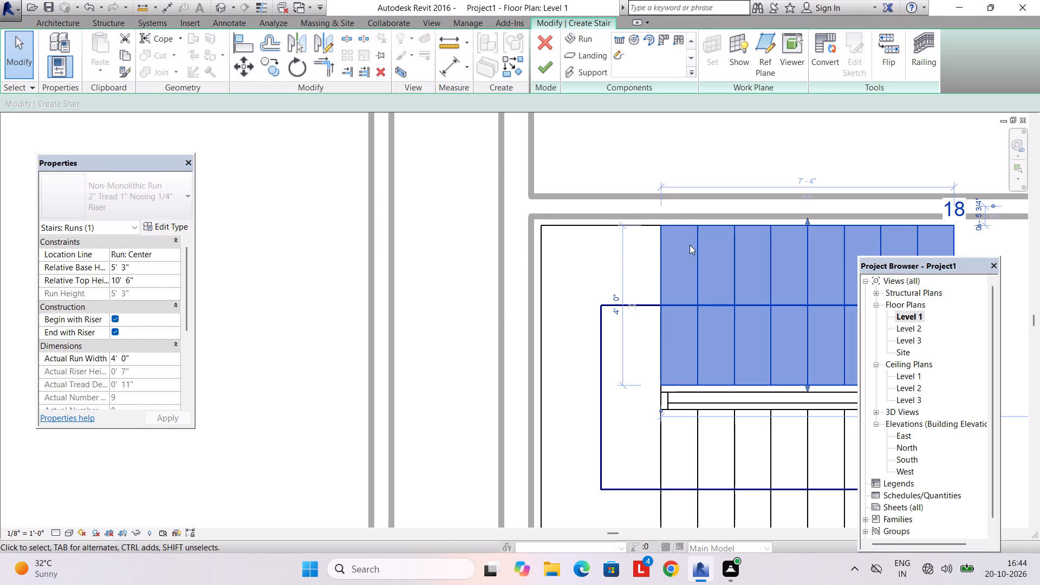
{"action": "scroll", "coordinate": [643, 272], "scroll_direction": "up", "scroll_amount": 4}
{"action": "middle_click_drag", "start_coordinate": [662, 238], "coordinate": [616, 311]}
{"action": "scroll", "coordinate": [623, 290], "scroll_direction": "up", "scroll_amount": 4}
{"action": "key", "text": "Up"}
{"action": "key", "text": "Up"}
{"action": "key", "text": "Up"}
{"action": "key", "text": "Up"}
{"action": "key", "text": "Up"}
{"action": "key", "text": "Up"}
{"action": "key", "text": "Up"}
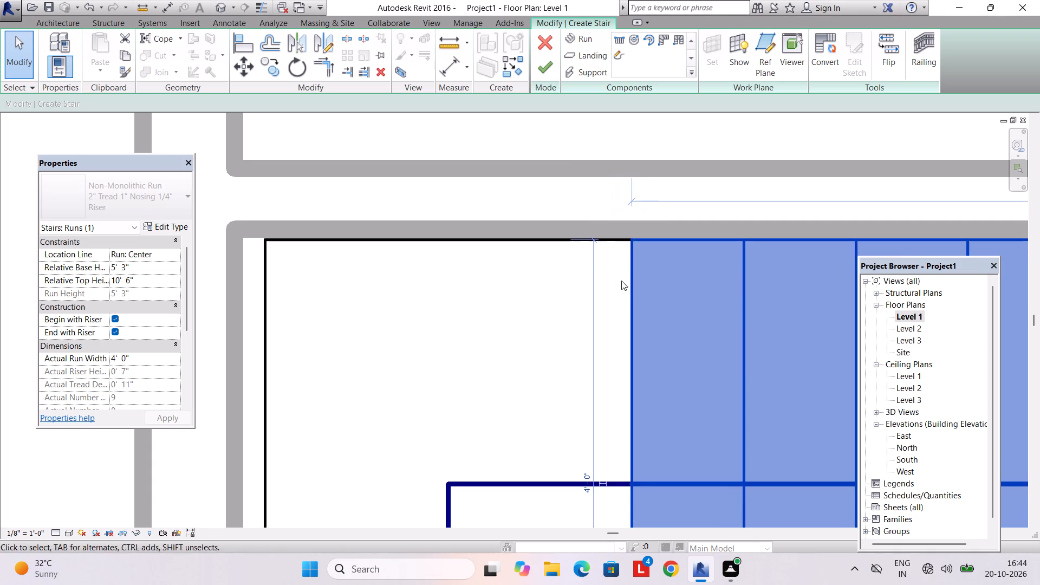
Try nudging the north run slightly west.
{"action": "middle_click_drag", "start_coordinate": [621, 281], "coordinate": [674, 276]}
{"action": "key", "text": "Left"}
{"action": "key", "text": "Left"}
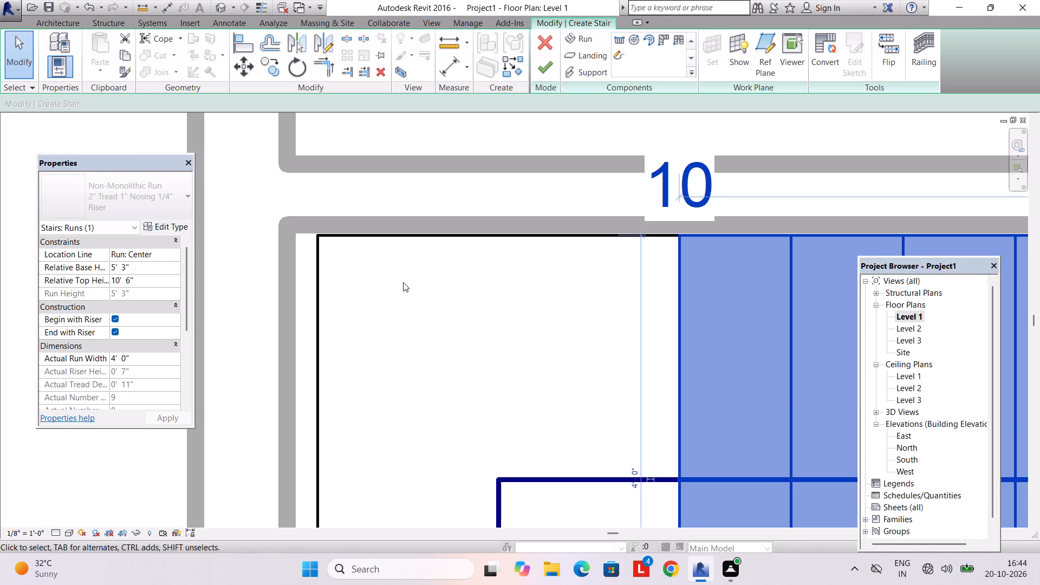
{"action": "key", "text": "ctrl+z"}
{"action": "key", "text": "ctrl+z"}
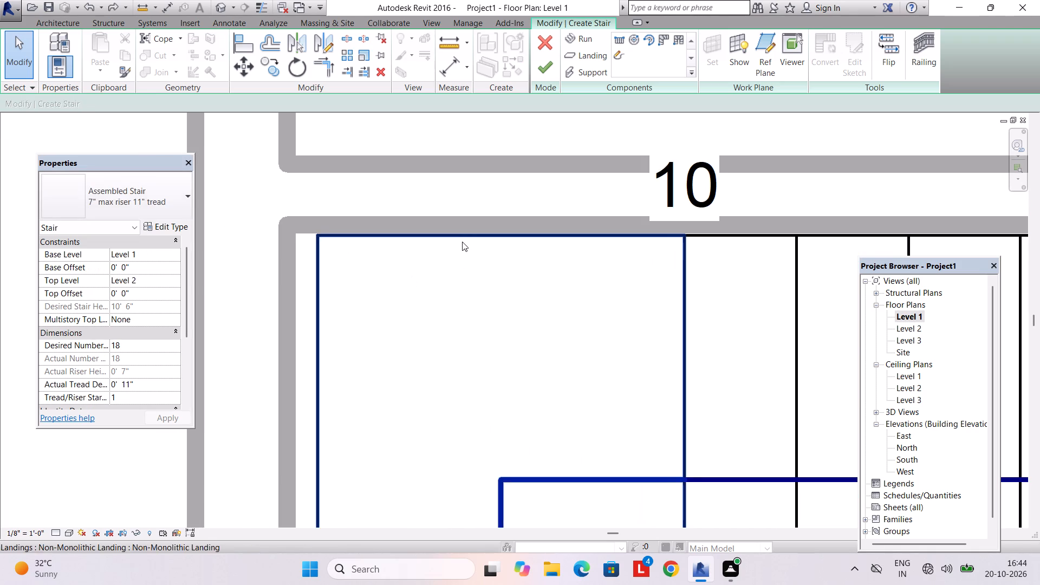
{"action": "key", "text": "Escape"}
Nudge the stair's landing west toward the inner face of the west wall.
{"action": "scroll", "coordinate": [565, 277], "scroll_direction": "down", "scroll_amount": 10}
{"action": "middle_click_drag", "start_coordinate": [657, 353], "coordinate": [626, 292]}
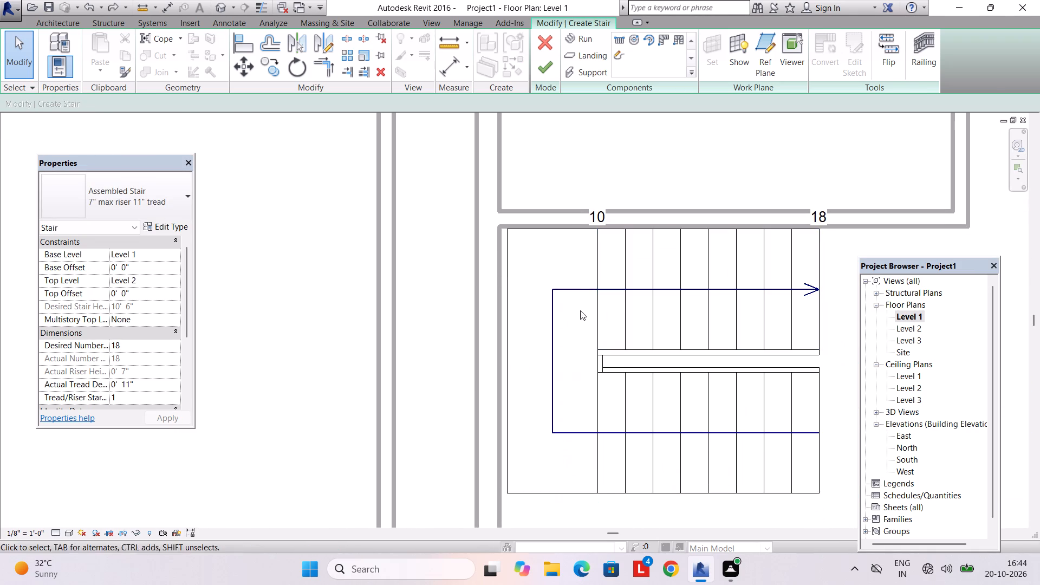
{"action": "left_click", "coordinate": [511, 316]}
{"action": "scroll", "coordinate": [511, 316], "scroll_direction": "up", "scroll_amount": 6}
{"action": "key", "text": "Left"}
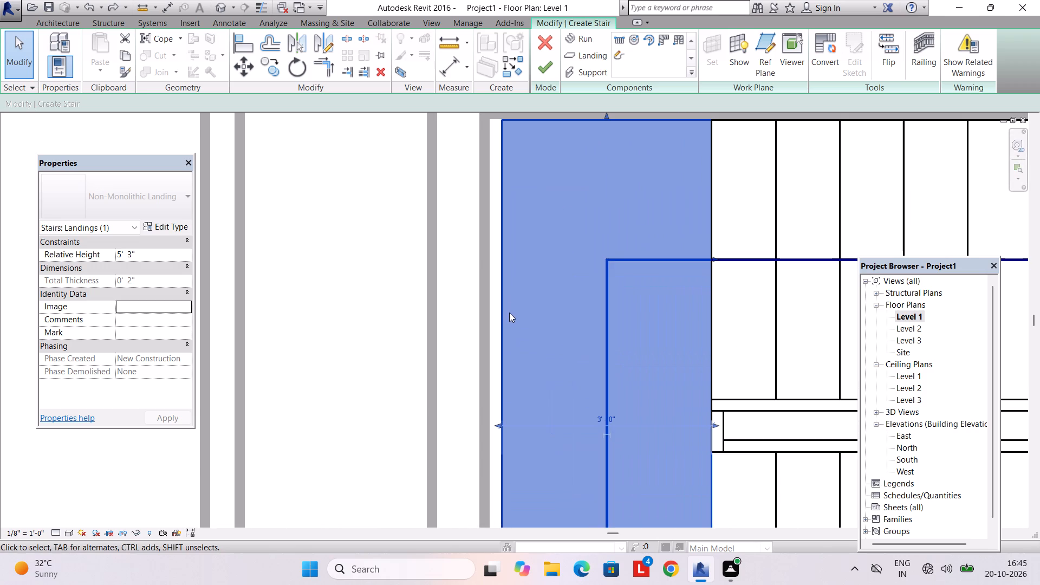
{"action": "key", "text": "Left"}
{"action": "key", "text": "Left"}
{"action": "key", "text": "Left"}
{"action": "middle_click_drag", "start_coordinate": [531, 224], "coordinate": [486, 386]}
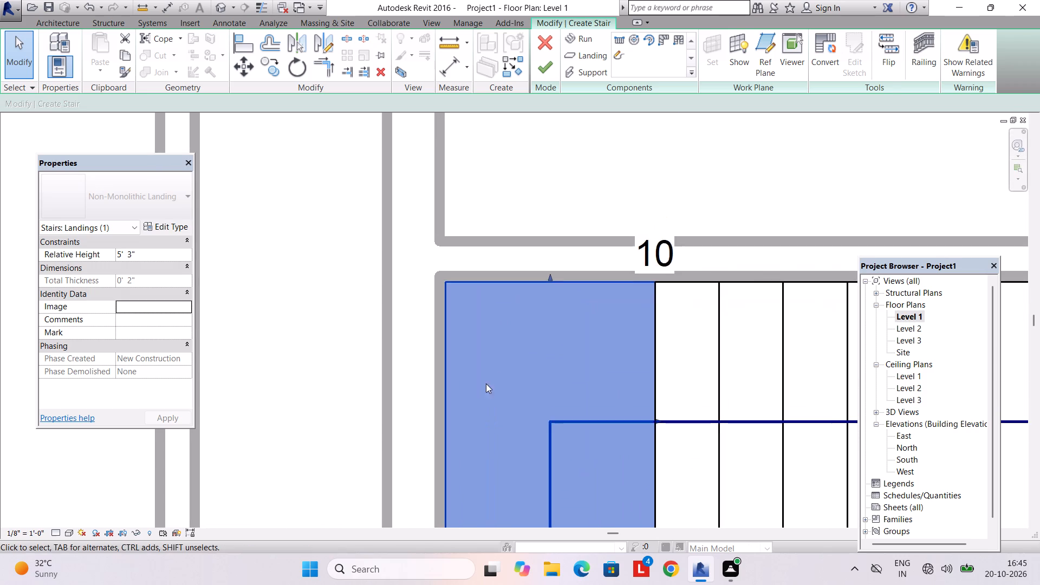
{"action": "scroll", "coordinate": [537, 324], "scroll_direction": "up", "scroll_amount": 8}
{"action": "key", "text": "Escape"}
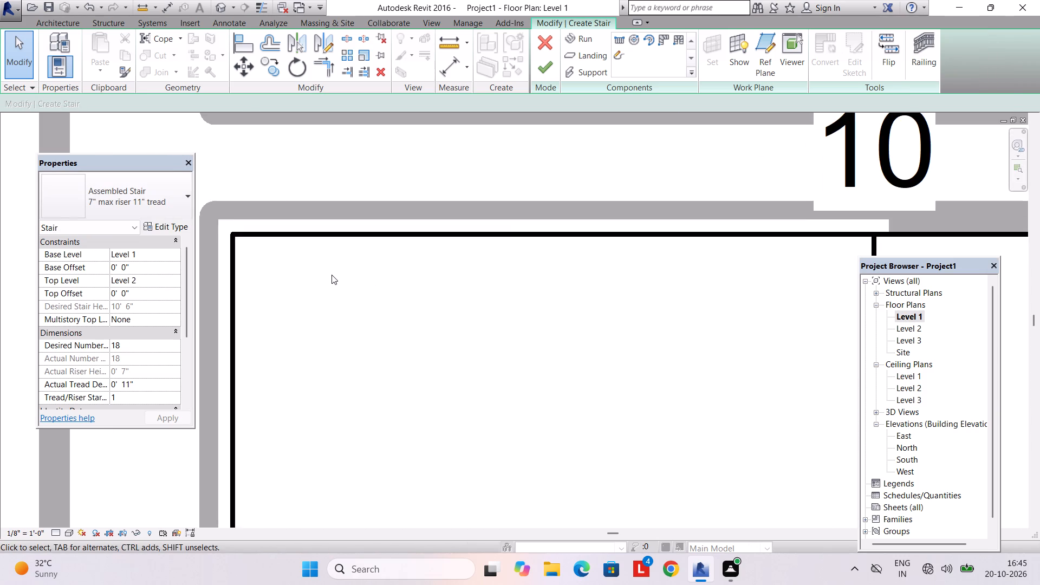
Finish editing the stair.
{"action": "scroll", "coordinate": [331, 275], "scroll_direction": "down", "scroll_amount": 12}
{"action": "middle_click_drag", "start_coordinate": [350, 311], "coordinate": [407, 225]}
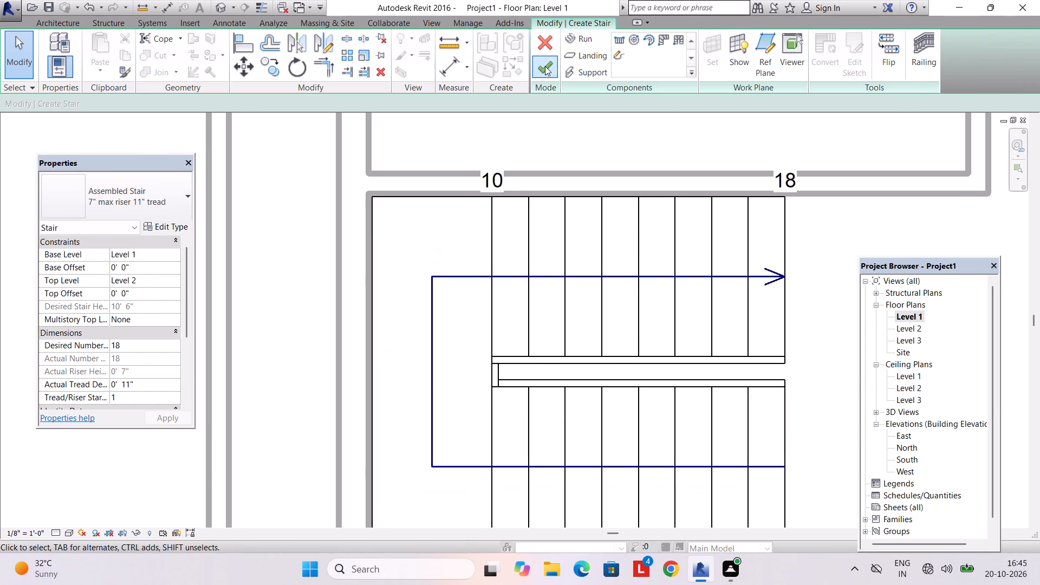
{"action": "left_click", "coordinate": [545, 66]}
{"action": "key", "text": "Escape"}
{"action": "key", "text": "Escape"}
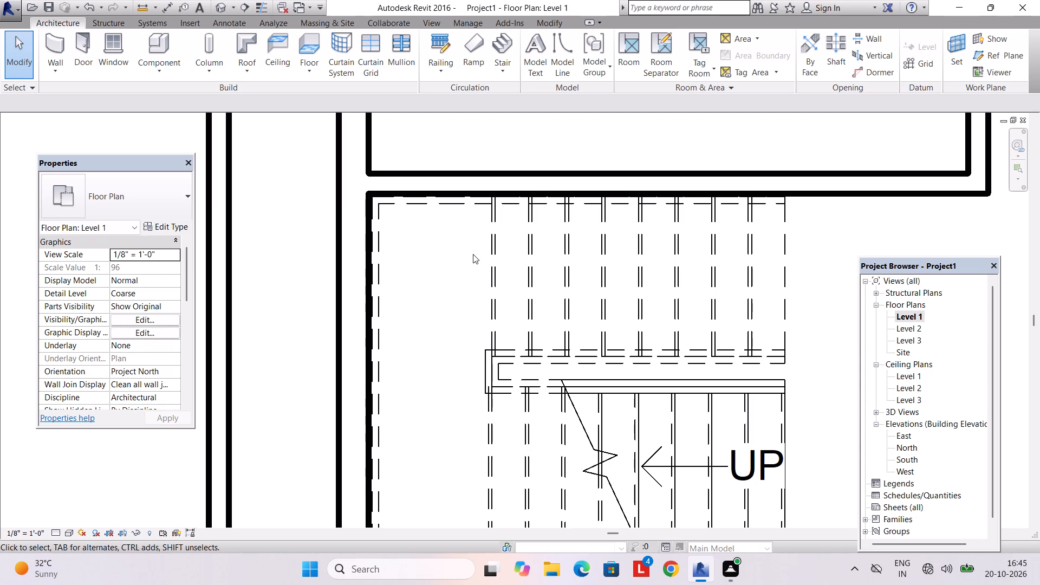
Open the default 3D view and set its visual style to Realistic.
{"action": "scroll", "coordinate": [473, 254], "scroll_direction": "down", "scroll_amount": 5}
{"action": "scroll", "coordinate": [674, 341], "scroll_direction": "down", "scroll_amount": 3}
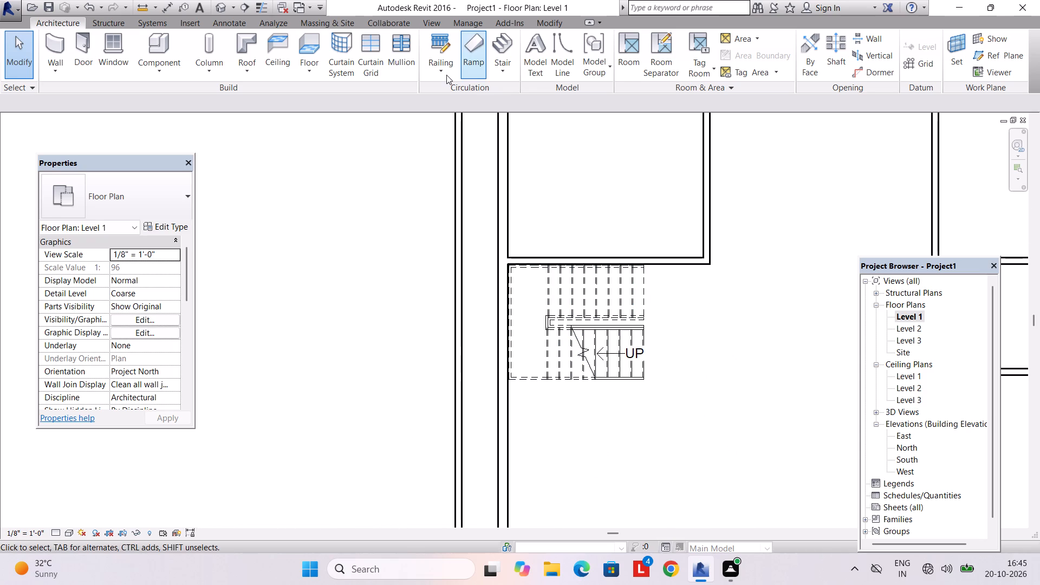
{"action": "left_click", "coordinate": [445, 26]}
{"action": "left_click", "coordinate": [395, 37]}
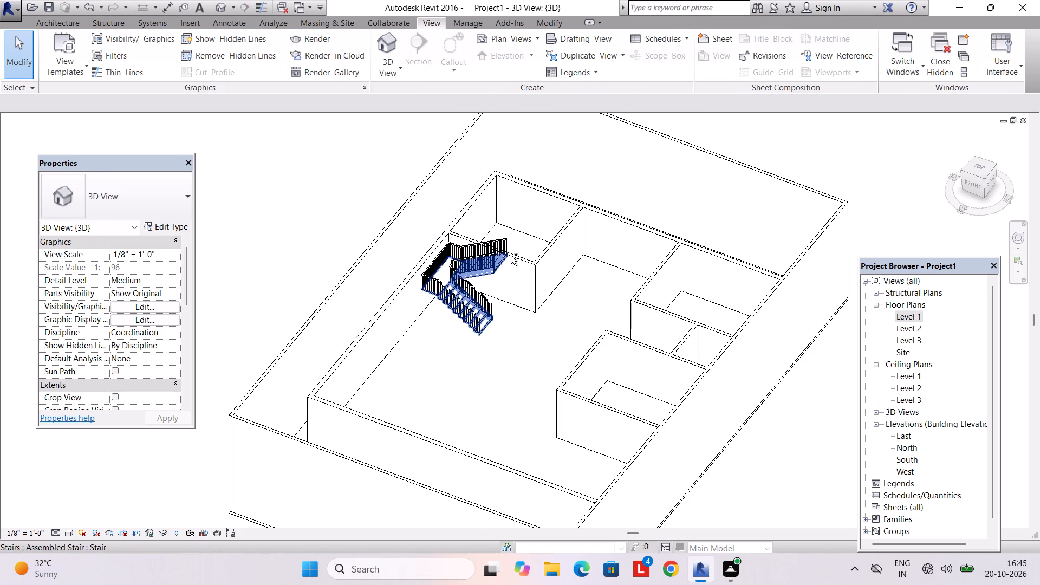
{"action": "middle_click_drag", "start_coordinate": [511, 256], "coordinate": [503, 208], "text": "shift"}
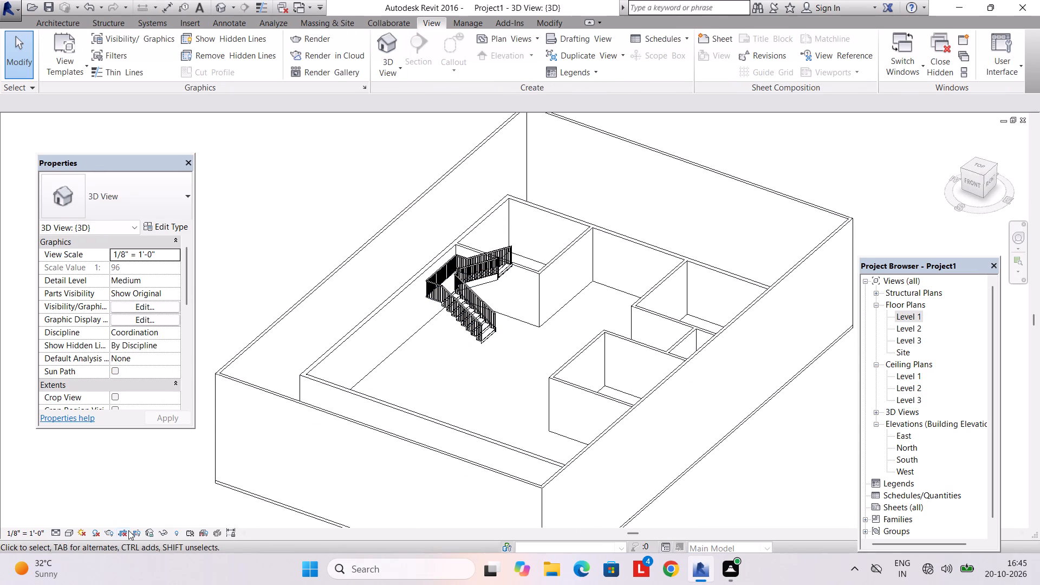
{"action": "left_click", "coordinate": [72, 534]}
{"action": "left_click", "coordinate": [89, 508]}
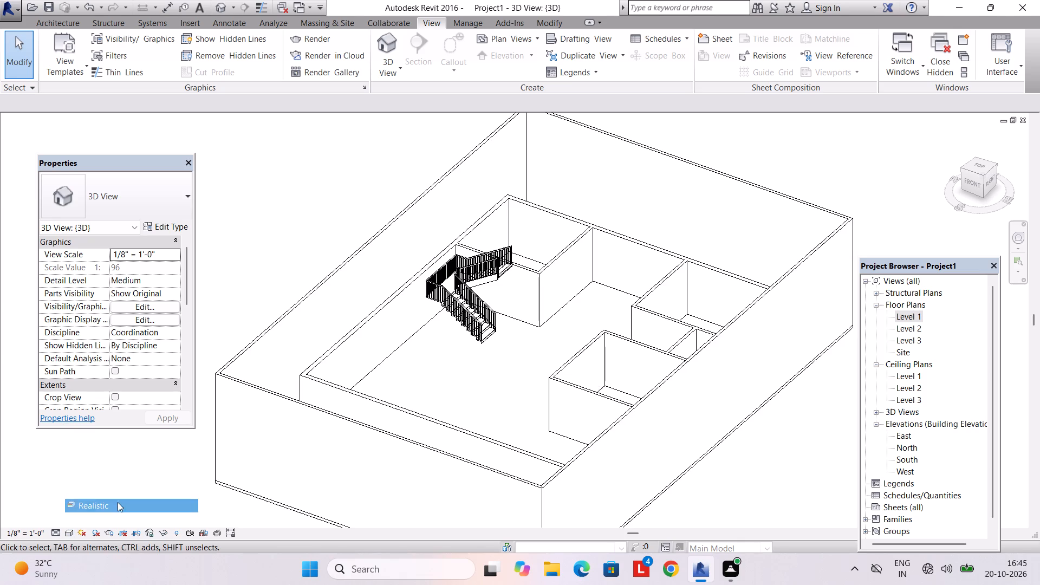
Set the unconnected height of the four outer compound walls to 5'.
{"action": "middle_click_drag", "start_coordinate": [449, 361], "coordinate": [511, 391], "text": "shift"}
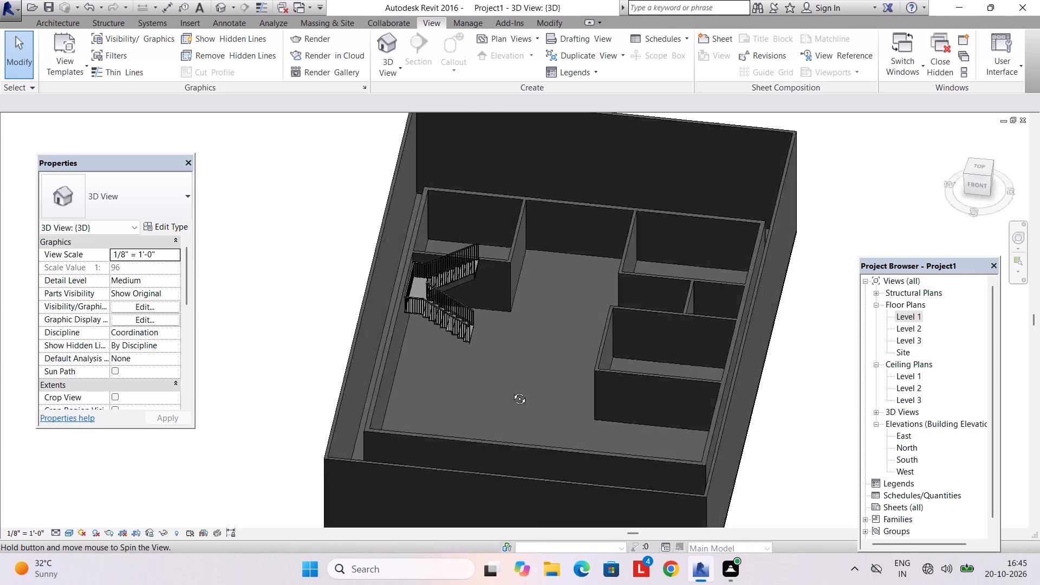
{"action": "middle_click_drag", "start_coordinate": [511, 391], "coordinate": [498, 266], "text": "shift"}
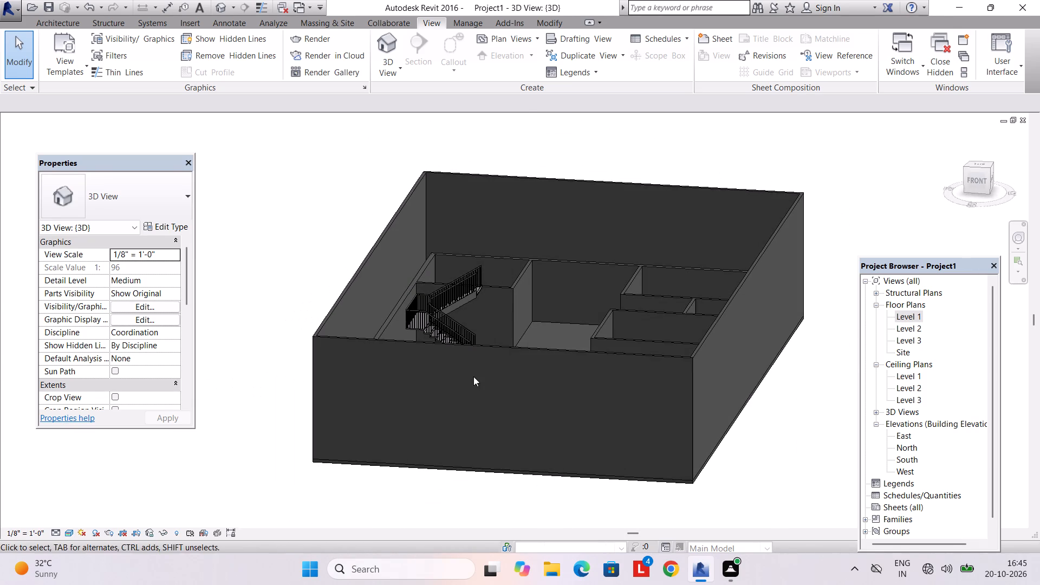
{"action": "left_click", "coordinate": [484, 350], "text": "ctrl"}
{"action": "left_click", "coordinate": [344, 288], "text": "ctrl"}
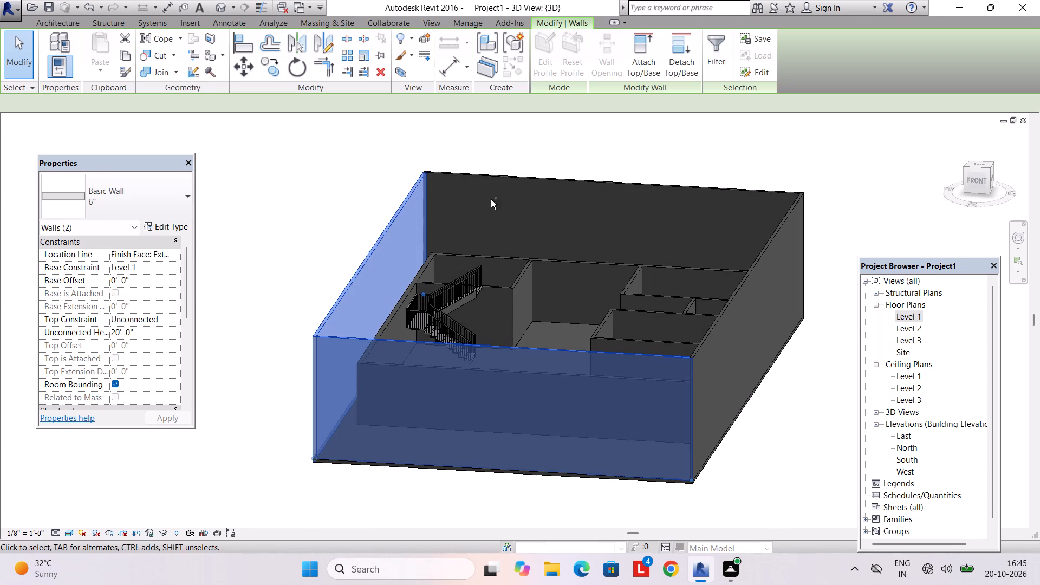
{"action": "left_click", "coordinate": [532, 175], "text": "ctrl"}
{"action": "left_click", "coordinate": [738, 293], "text": "ctrl"}
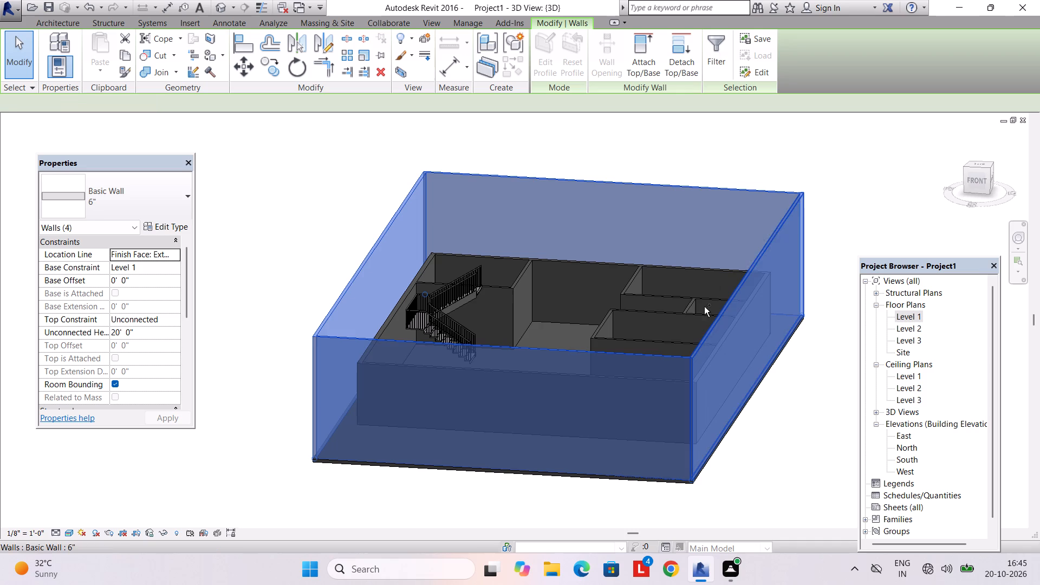
{"action": "left_click", "coordinate": [165, 333]}
{"action": "key", "text": "6"}
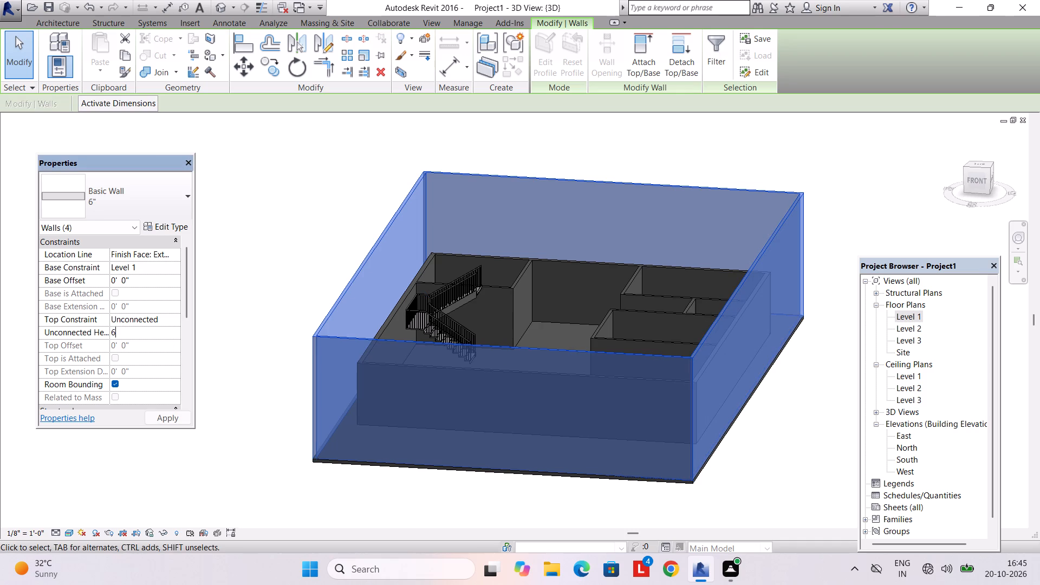
{"action": "key", "text": "BackSpace"}
{"action": "type", "text": "5'"}
{"action": "key", "text": "Return"}
{"action": "key", "text": "Return"}
{"action": "key", "text": "Escape"}
{"action": "key", "text": "Escape"}
Delete the stair's outer railing along the walls and the outer edges of the runs and landing.
{"action": "middle_click_drag", "start_coordinate": [606, 390], "coordinate": [555, 415], "text": "shift"}
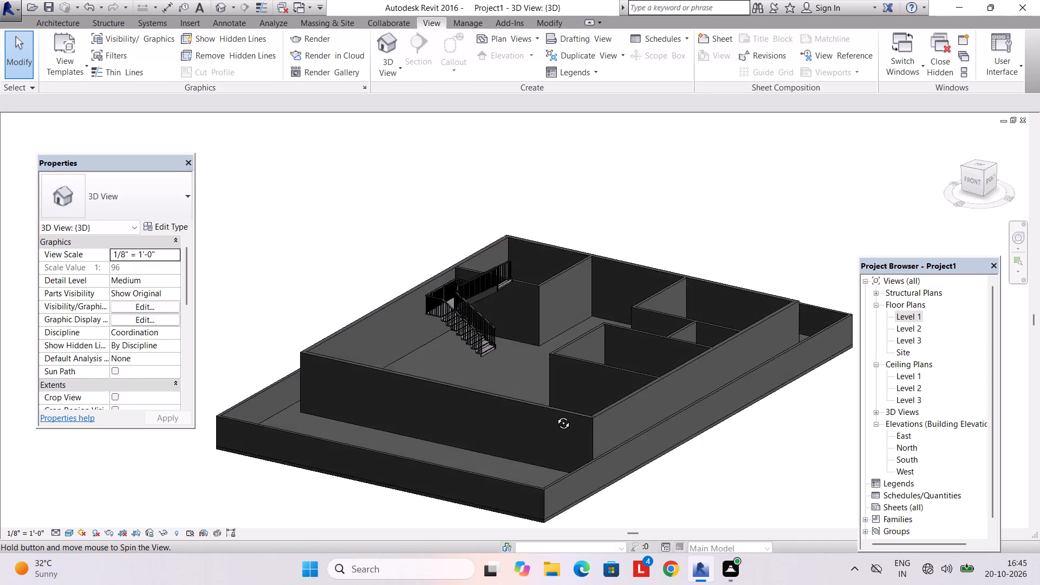
{"action": "middle_click_drag", "start_coordinate": [555, 415], "coordinate": [685, 440], "text": "shift"}
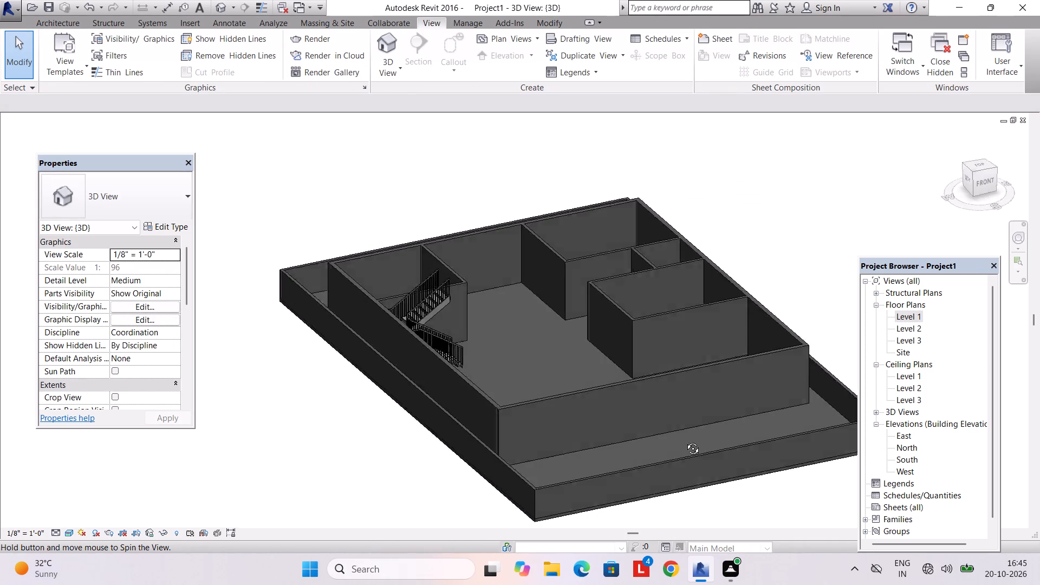
{"action": "middle_click_drag", "start_coordinate": [685, 440], "coordinate": [618, 510], "text": "shift"}
{"action": "middle_click_drag", "start_coordinate": [622, 239], "coordinate": [599, 249], "text": "shift"}
{"action": "middle_click_drag", "start_coordinate": [530, 347], "coordinate": [540, 320], "text": "shift"}
{"action": "scroll", "coordinate": [437, 320], "scroll_direction": "up", "scroll_amount": 3}
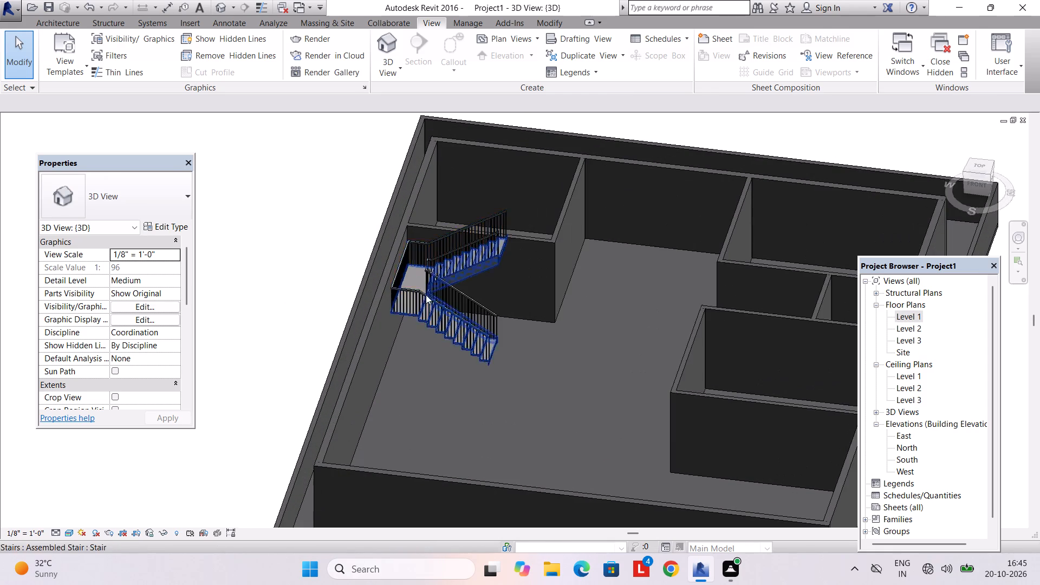
{"action": "scroll", "coordinate": [396, 292], "scroll_direction": "up", "scroll_amount": 3}
{"action": "left_click", "coordinate": [410, 288]}
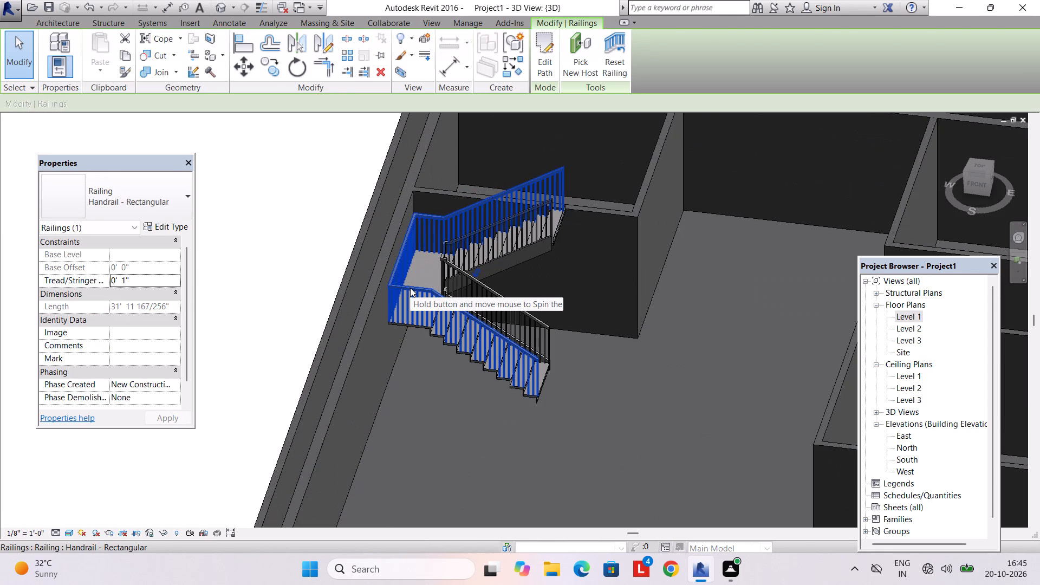
{"action": "key", "text": "Delete"}
Examine the stair's landing, both runs and the inner railing against the surrounding walls.
{"action": "middle_click_drag", "start_coordinate": [406, 325], "coordinate": [419, 433], "text": "shift"}
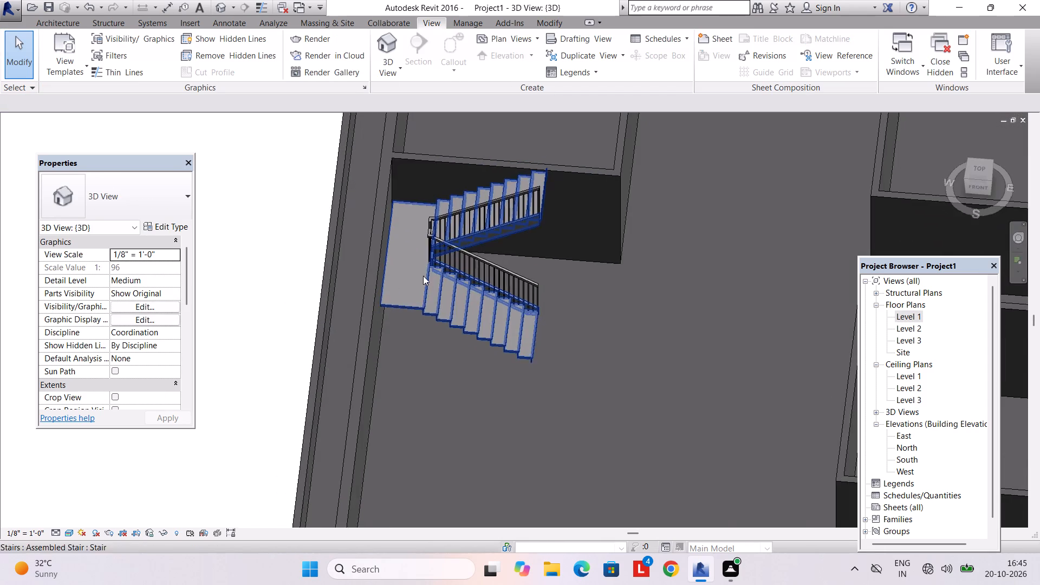
{"action": "scroll", "coordinate": [415, 255], "scroll_direction": "up", "scroll_amount": 7}
{"action": "middle_click_drag", "start_coordinate": [407, 272], "coordinate": [404, 285], "text": "shift"}
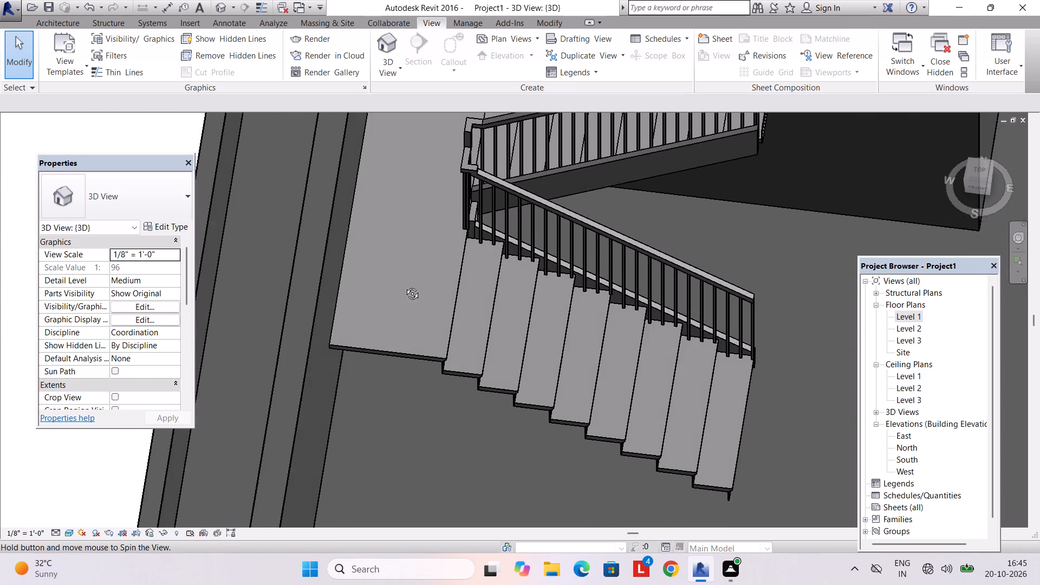
{"action": "middle_click_drag", "start_coordinate": [404, 285], "coordinate": [408, 263], "text": "shift"}
{"action": "scroll", "coordinate": [414, 271], "scroll_direction": "down", "scroll_amount": 7}
{"action": "middle_click_drag", "start_coordinate": [438, 303], "coordinate": [441, 212]}
{"action": "scroll", "coordinate": [488, 222], "scroll_direction": "up", "scroll_amount": 2}
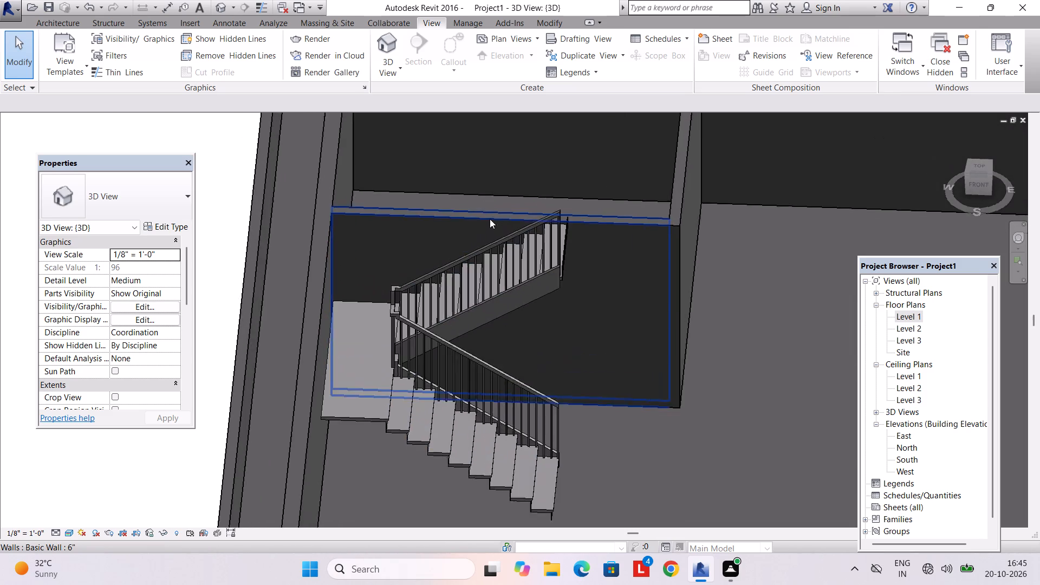
{"action": "scroll", "coordinate": [490, 219], "scroll_direction": "up", "scroll_amount": 4}
{"action": "middle_click_drag", "start_coordinate": [522, 232], "coordinate": [577, 210], "text": "shift"}
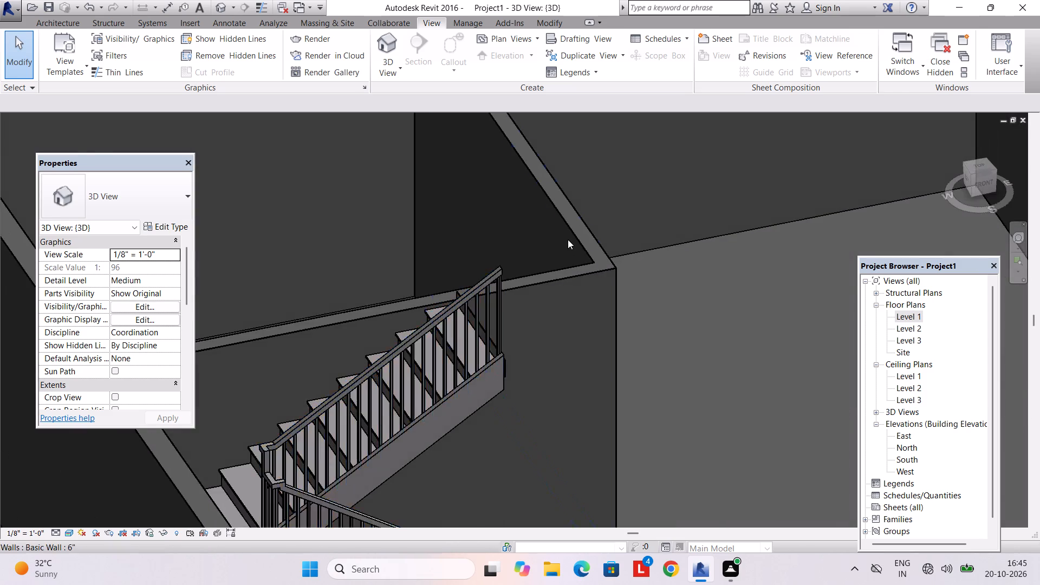
Change the stair's inner railing type to Glass Panel - Bottom Fill.
{"action": "scroll", "coordinate": [568, 239], "scroll_direction": "down", "scroll_amount": 7}
{"action": "middle_click_drag", "start_coordinate": [560, 309], "coordinate": [487, 262], "text": "shift"}
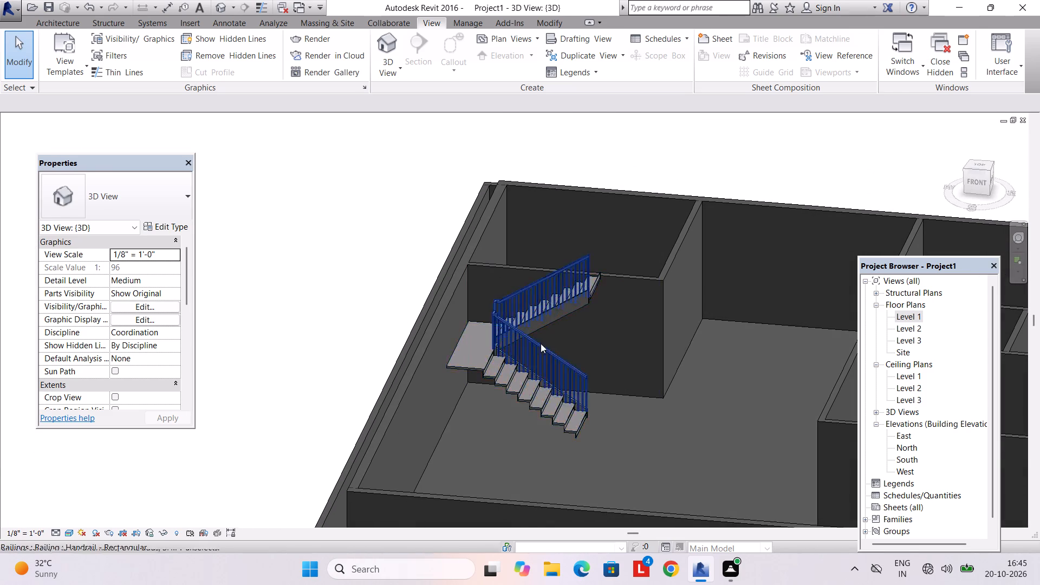
{"action": "scroll", "coordinate": [536, 350], "scroll_direction": "up", "scroll_amount": 3}
{"action": "left_click", "coordinate": [534, 341]}
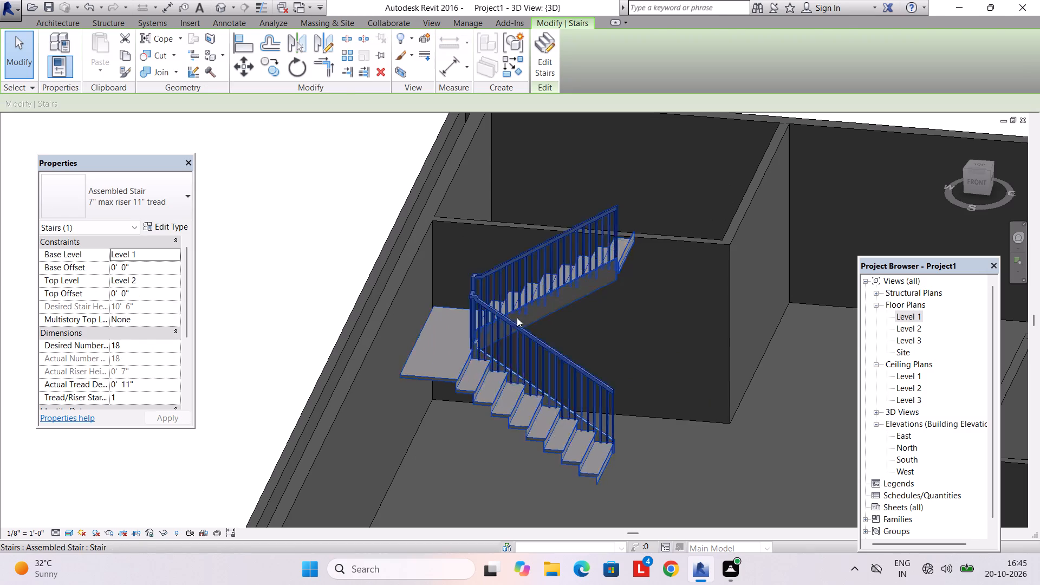
{"action": "key", "text": "Escape"}
{"action": "left_click", "coordinate": [530, 255]}
{"action": "left_click", "coordinate": [154, 200]}
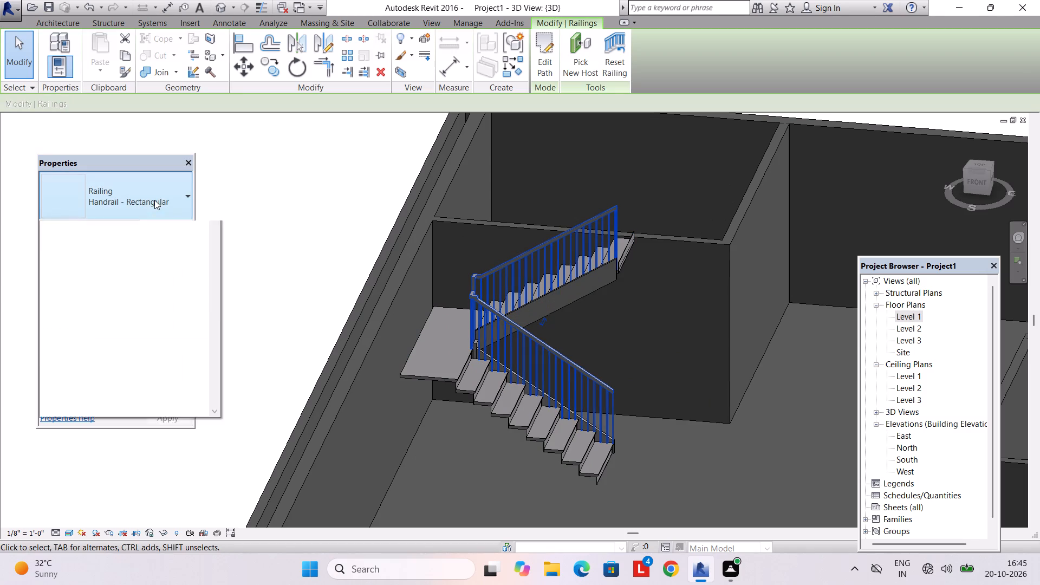
{"action": "left_click", "coordinate": [140, 267]}
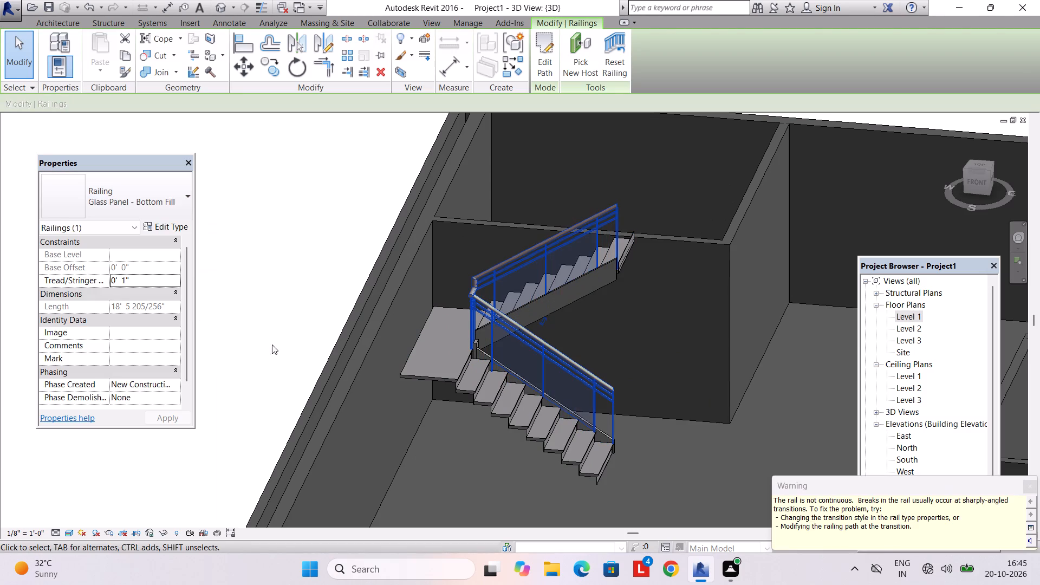
{"action": "key", "text": "Escape"}
Inspect the glass panel railing along both runs and at the turn beside the landing.
{"action": "middle_click_drag", "start_coordinate": [602, 366], "coordinate": [523, 365], "text": "shift"}
{"action": "scroll", "coordinate": [675, 301], "scroll_direction": "up", "scroll_amount": 6}
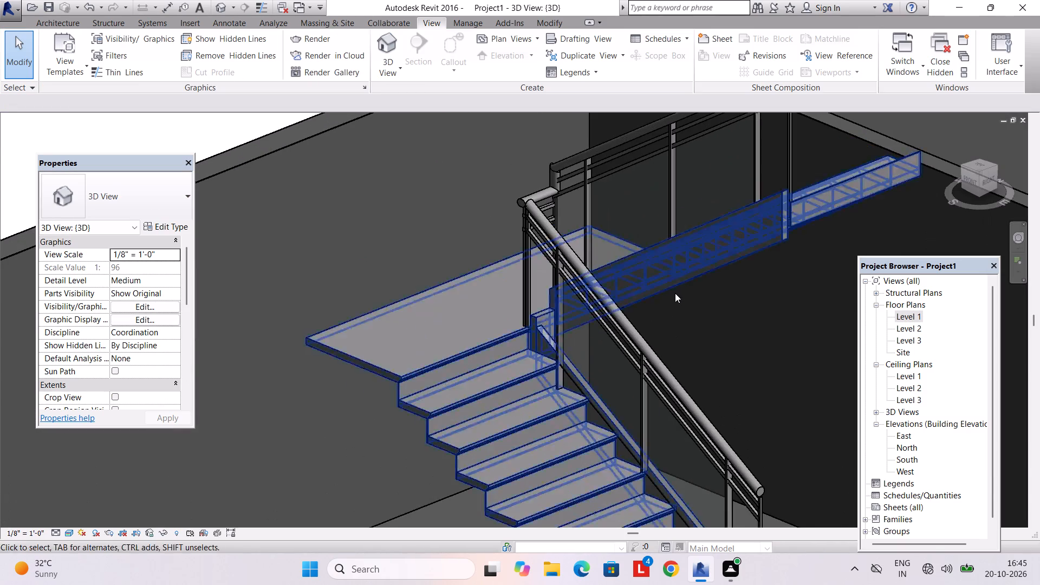
{"action": "scroll", "coordinate": [593, 325], "scroll_direction": "up", "scroll_amount": 3}
{"action": "middle_click_drag", "start_coordinate": [591, 326], "coordinate": [680, 321], "text": "shift"}
{"action": "scroll", "coordinate": [679, 321], "scroll_direction": "down", "scroll_amount": 8}
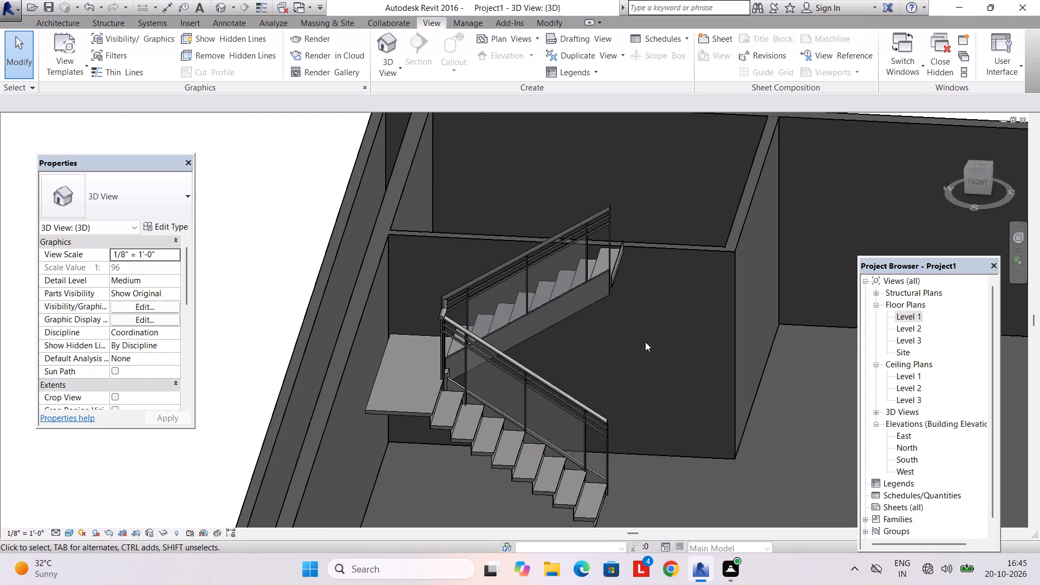
{"action": "scroll", "coordinate": [623, 360], "scroll_direction": "down", "scroll_amount": 2}
{"action": "middle_click", "coordinate": [616, 377], "text": "shift"}
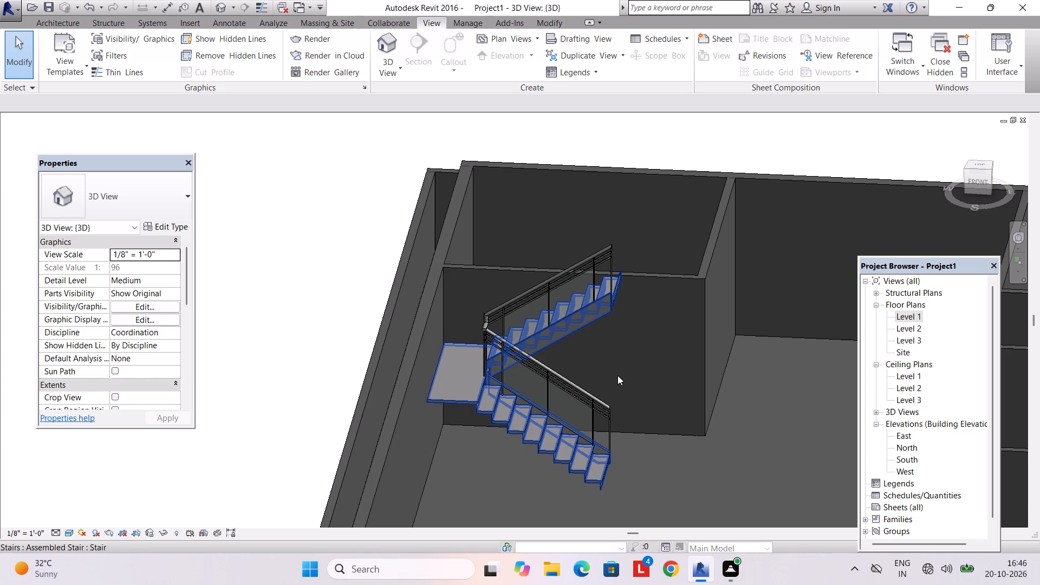
On the Level 1 floor plan, draw a 15' long 6" wall from the outer wall along the stair's lower edge.
{"action": "double_click", "coordinate": [902, 318]}
{"action": "scroll", "coordinate": [586, 376], "scroll_direction": "down", "scroll_amount": 3}
{"action": "middle_click_drag", "start_coordinate": [583, 409], "coordinate": [560, 355]}
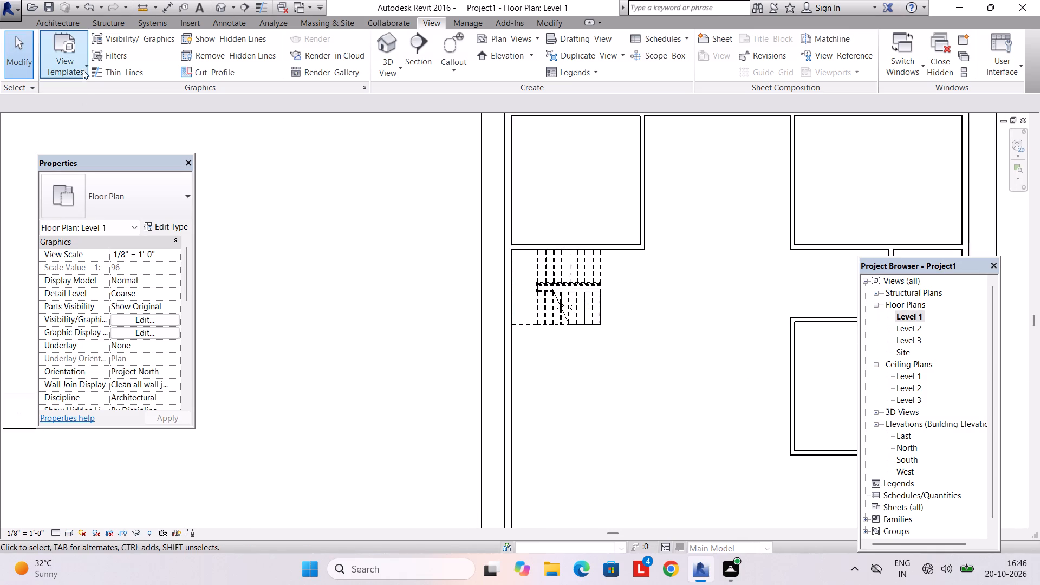
{"action": "left_click", "coordinate": [47, 24]}
{"action": "left_click", "coordinate": [49, 51]}
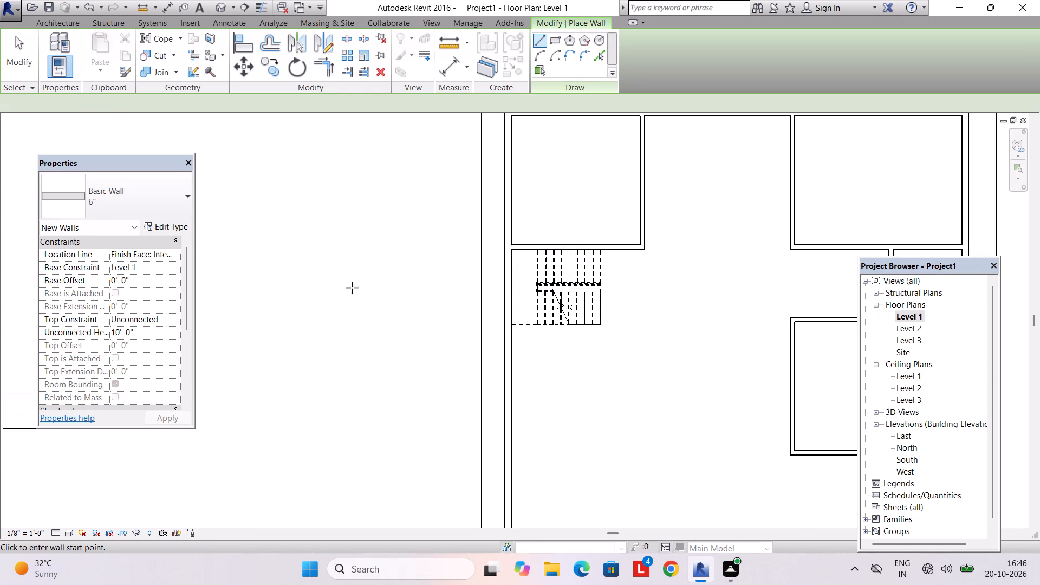
{"action": "scroll", "coordinate": [466, 339], "scroll_direction": "up", "scroll_amount": 3}
{"action": "scroll", "coordinate": [545, 322], "scroll_direction": "up", "scroll_amount": 3}
{"action": "left_click", "coordinate": [530, 317]}
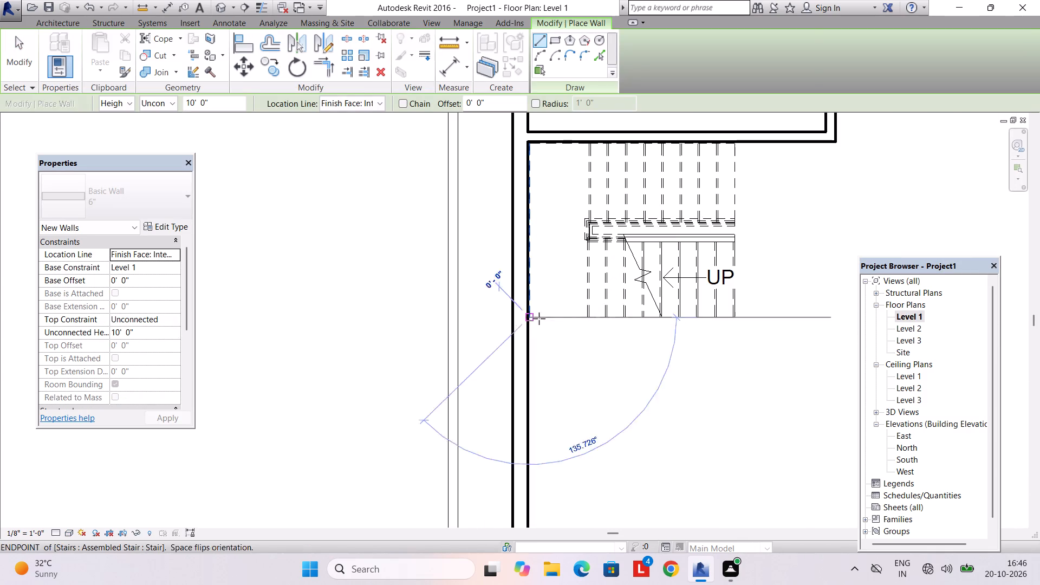
{"action": "key", "text": "space"}
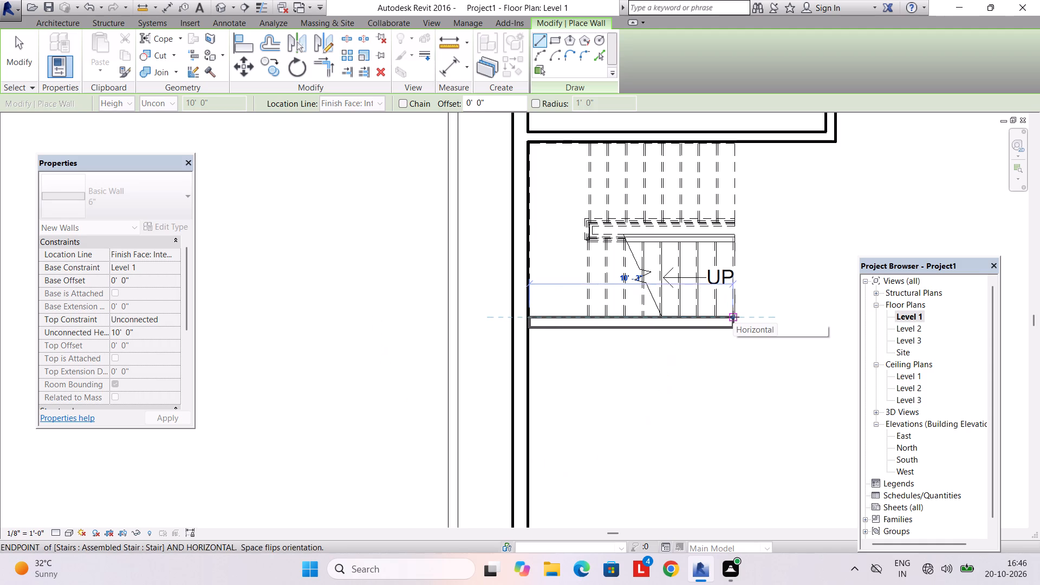
{"action": "type", "text": "15'"}
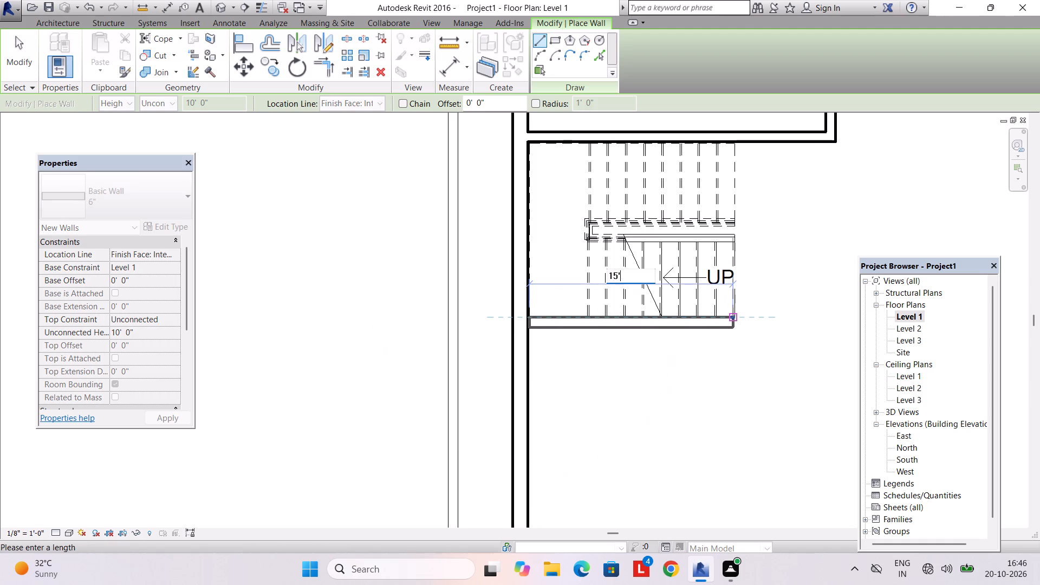
{"action": "key", "text": "Return"}
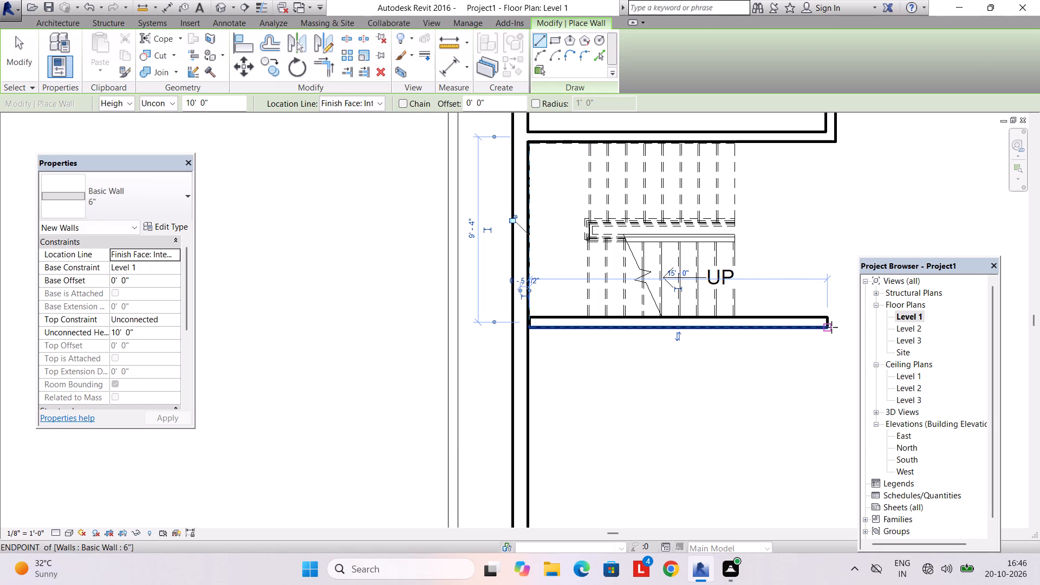
Enclose the room below the stair with a 9' side wall and a bottom wall running back to the outer wall.
{"action": "left_click", "coordinate": [831, 327]}
{"action": "key", "text": "space"}
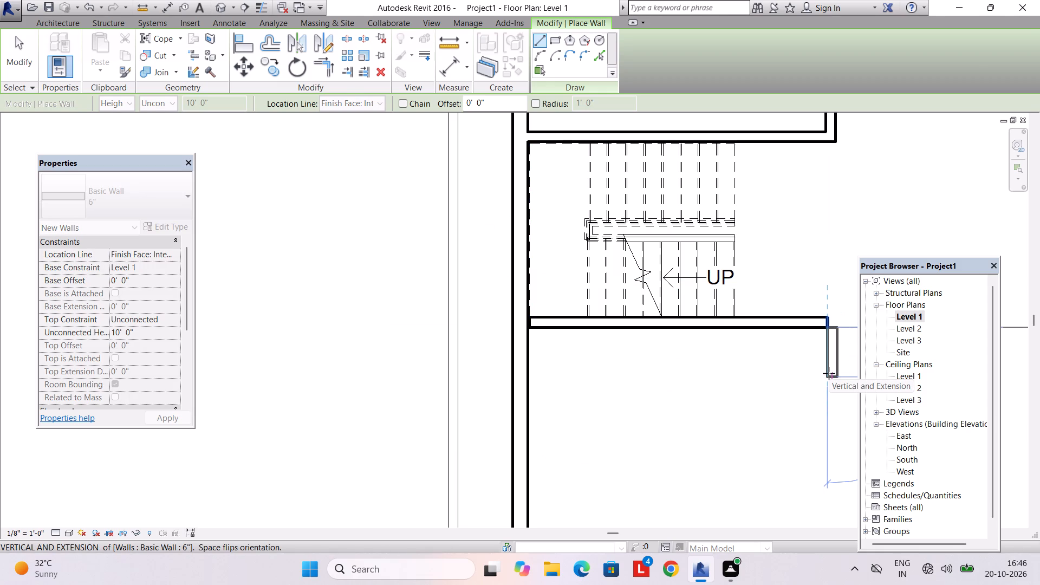
{"action": "type", "text": "9'"}
{"action": "key", "text": "Return"}
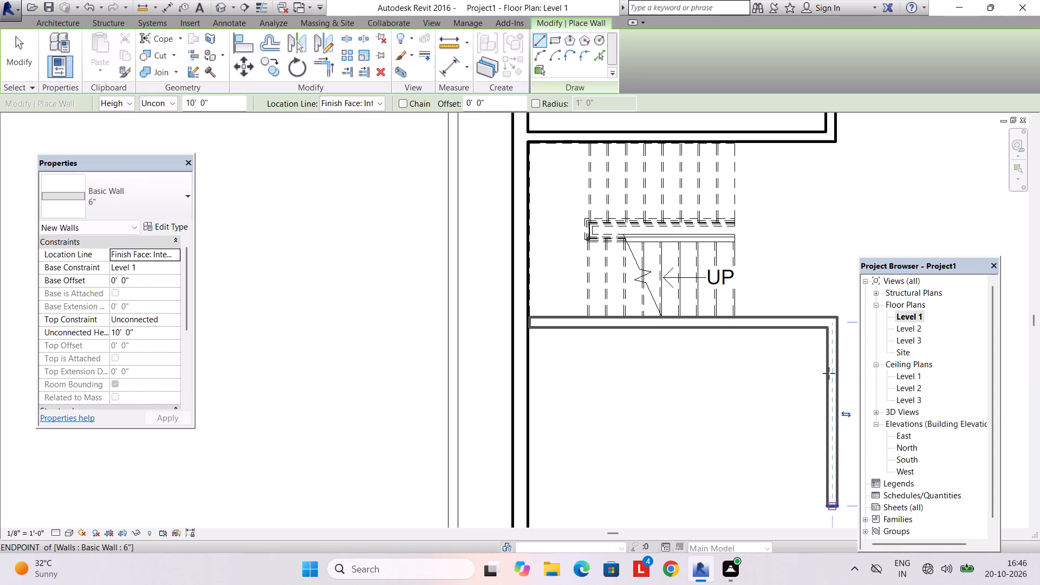
{"action": "scroll", "coordinate": [822, 393], "scroll_direction": "down", "scroll_amount": 1}
{"action": "middle_click_drag", "start_coordinate": [802, 424], "coordinate": [781, 344]}
{"action": "left_click", "coordinate": [805, 412]}
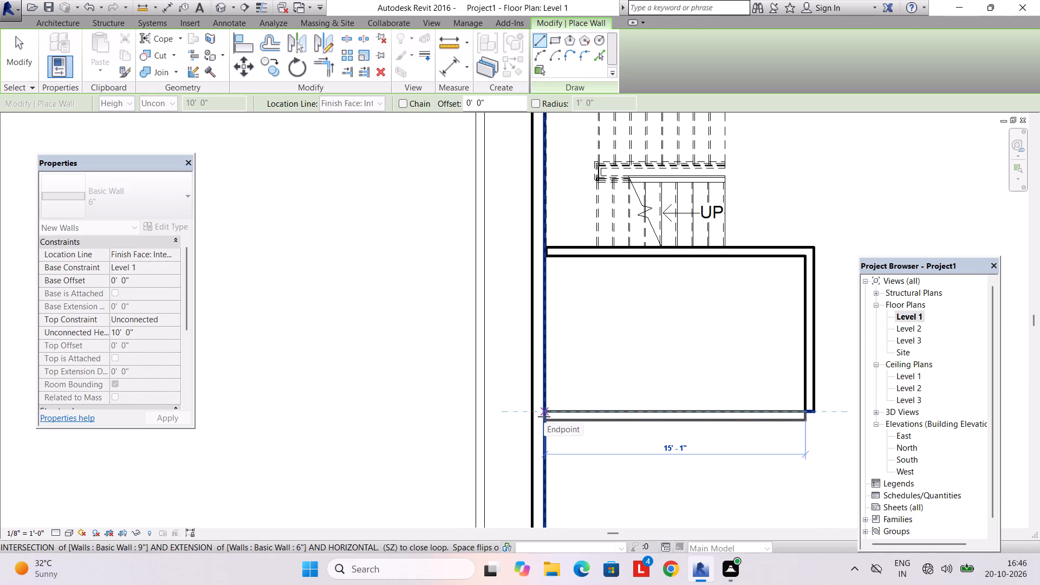
{"action": "left_click", "coordinate": [544, 414]}
{"action": "key", "text": "Escape"}
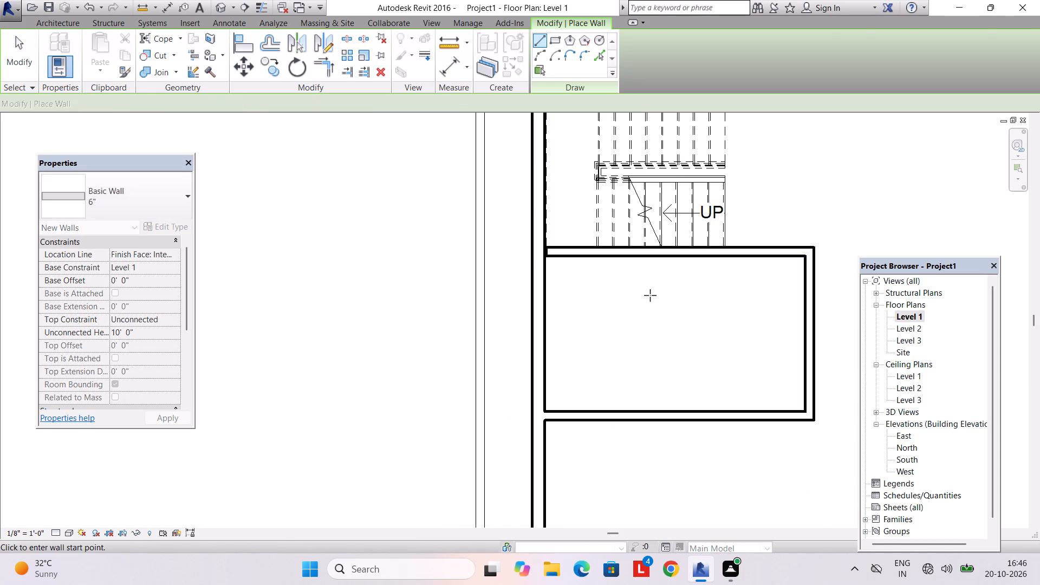
Extend the end of the wall beside the stair into the outer wall so the two join.
{"action": "middle_click_drag", "start_coordinate": [634, 307], "coordinate": [556, 349]}
{"action": "key", "text": "Escape"}
{"action": "scroll", "coordinate": [451, 311], "scroll_direction": "up", "scroll_amount": 4}
{"action": "scroll", "coordinate": [478, 287], "scroll_direction": "down", "scroll_amount": 4}
{"action": "middle_click_drag", "start_coordinate": [493, 309], "coordinate": [494, 347]}
{"action": "scroll", "coordinate": [491, 331], "scroll_direction": "up", "scroll_amount": 4}
{"action": "left_click", "coordinate": [489, 319]}
{"action": "scroll", "coordinate": [476, 321], "scroll_direction": "up", "scroll_amount": 3}
{"action": "left_click", "coordinate": [471, 336]}
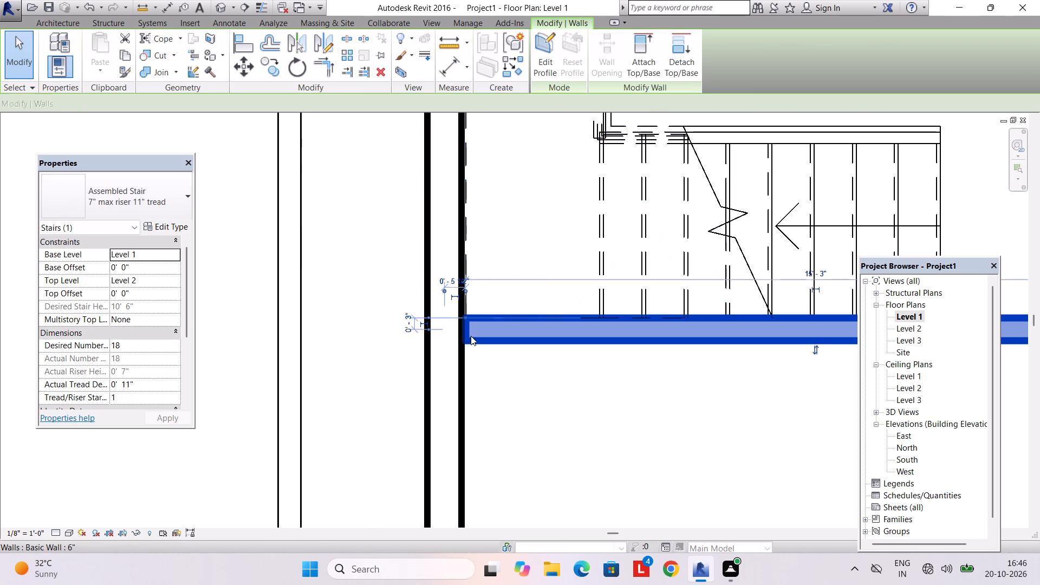
{"action": "left_click_drag", "start_coordinate": [466, 321], "coordinate": [454, 321]}
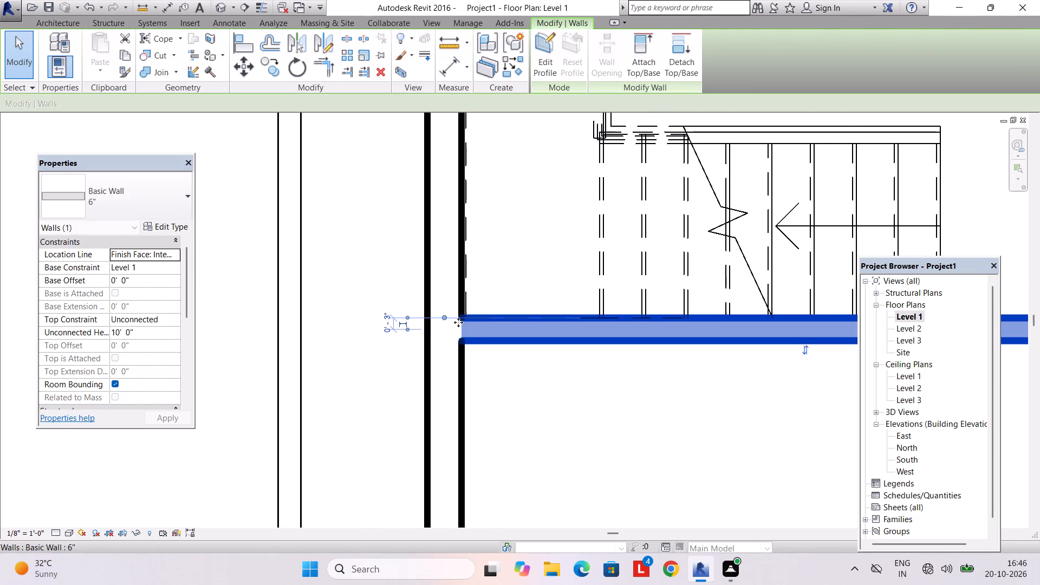
{"action": "key", "text": "Escape"}
Measure the new room's clear depth between the inner faces of its top and bottom walls.
{"action": "scroll", "coordinate": [582, 355], "scroll_direction": "down", "scroll_amount": 4}
{"action": "middle_click_drag", "start_coordinate": [609, 372], "coordinate": [504, 326]}
{"action": "scroll", "coordinate": [504, 326], "scroll_direction": "down", "scroll_amount": 4}
{"action": "left_click", "coordinate": [599, 315]}
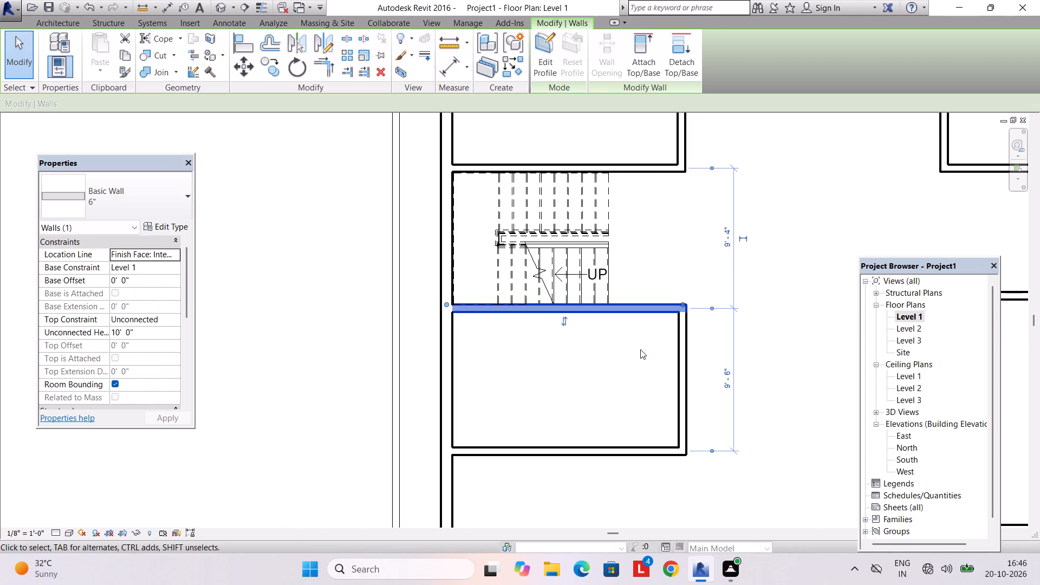
{"action": "left_click", "coordinate": [710, 304]}
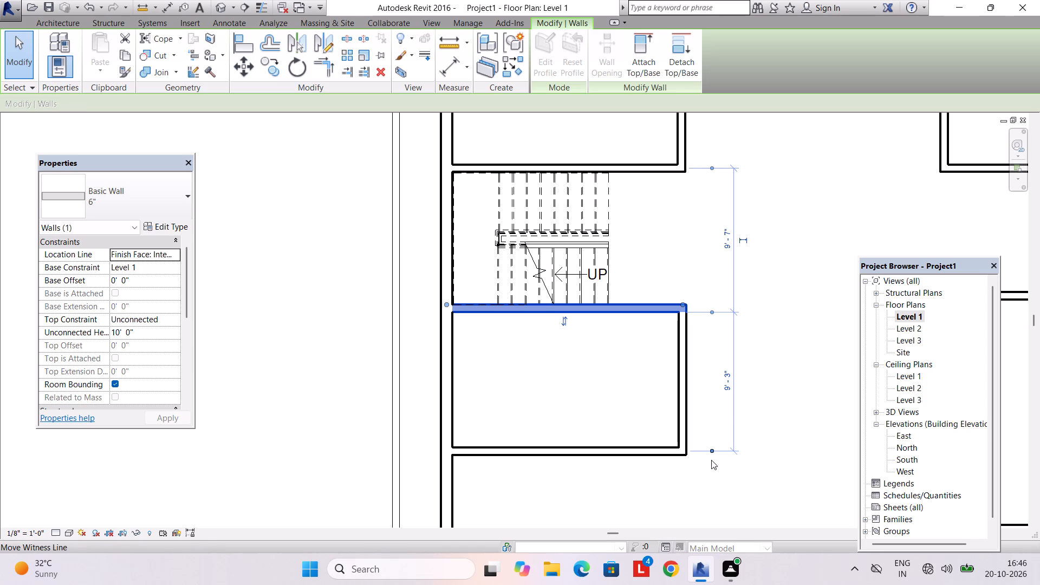
{"action": "left_click", "coordinate": [710, 451]}
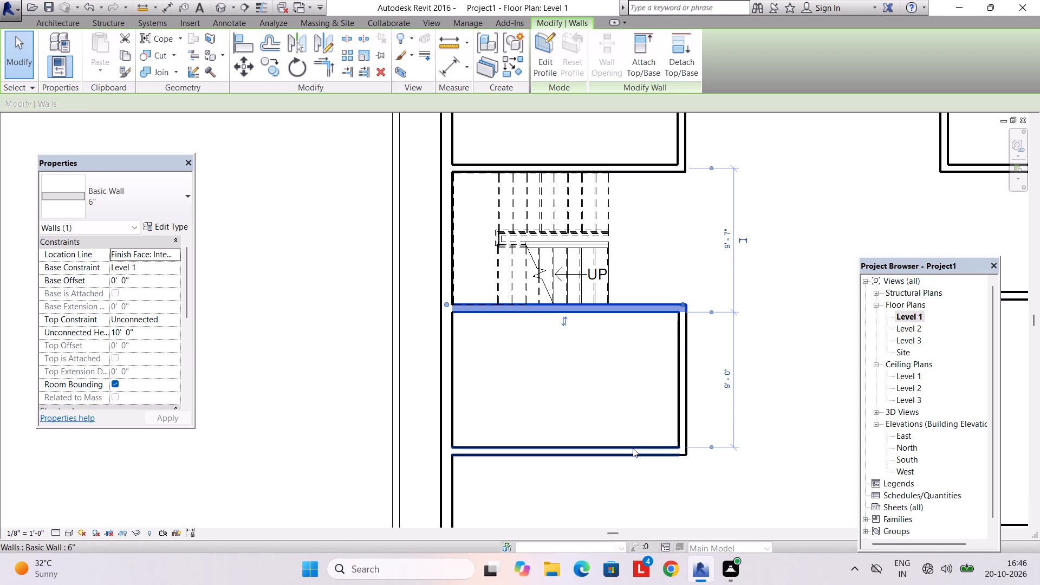
{"action": "left_click", "coordinate": [633, 448]}
Set the room's clear width to 15' between the outer wall's inner face and the side wall's inner face.
{"action": "left_click", "coordinate": [678, 419]}
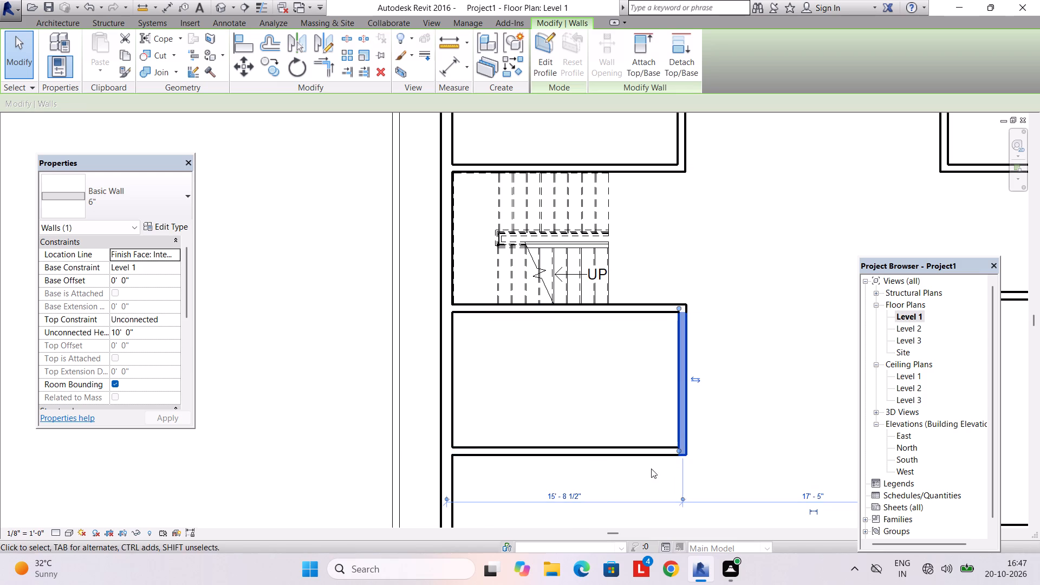
{"action": "scroll", "coordinate": [651, 469], "scroll_direction": "down", "scroll_amount": 1}
{"action": "middle_click_drag", "start_coordinate": [639, 470], "coordinate": [654, 438]}
{"action": "scroll", "coordinate": [538, 470], "scroll_direction": "up", "scroll_amount": 3}
{"action": "left_click", "coordinate": [469, 459]}
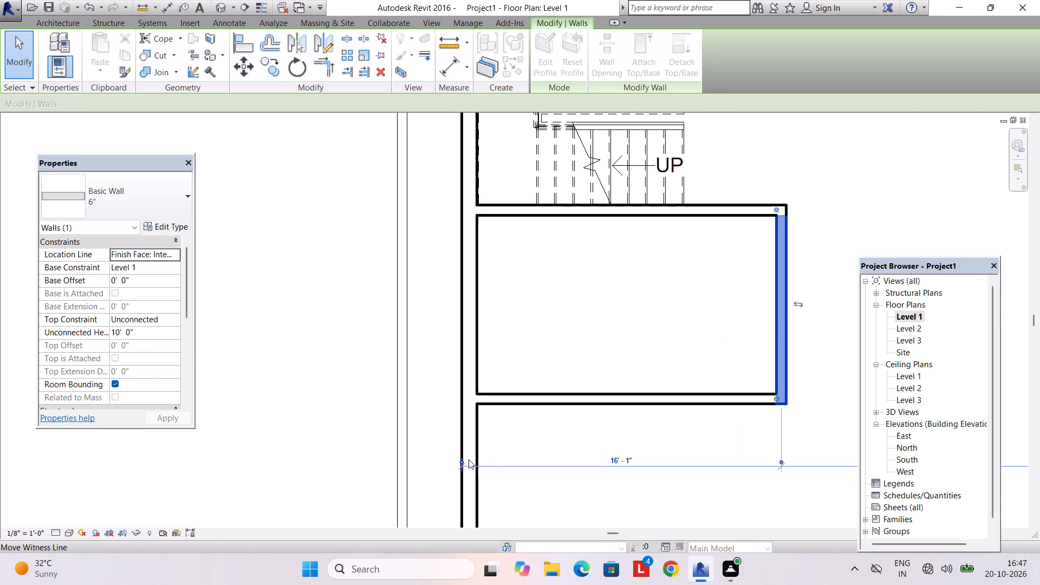
{"action": "left_click", "coordinate": [460, 462]}
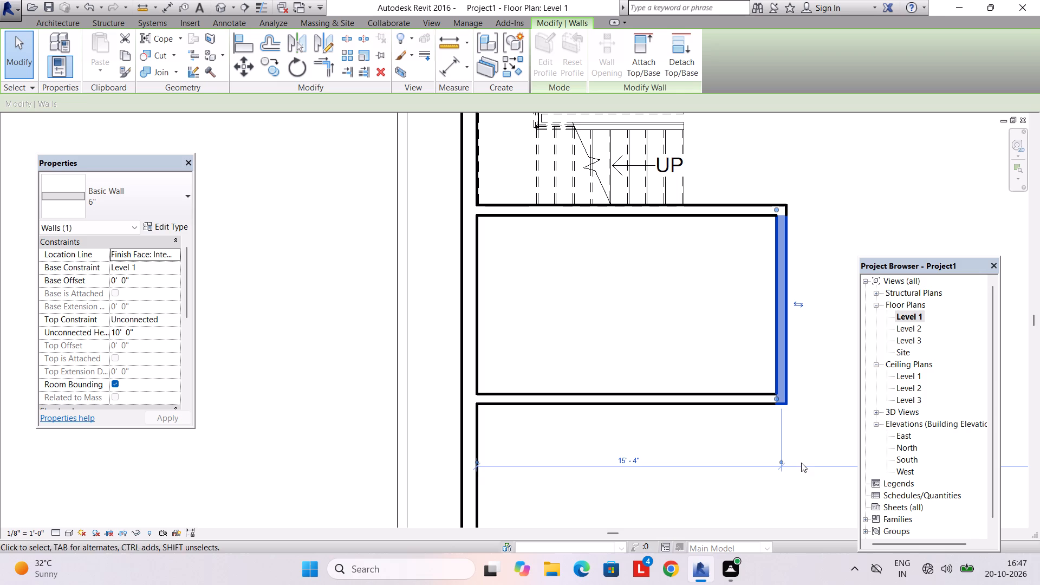
{"action": "left_click", "coordinate": [782, 464]}
{"action": "scroll", "coordinate": [718, 460], "scroll_direction": "up", "scroll_amount": 2}
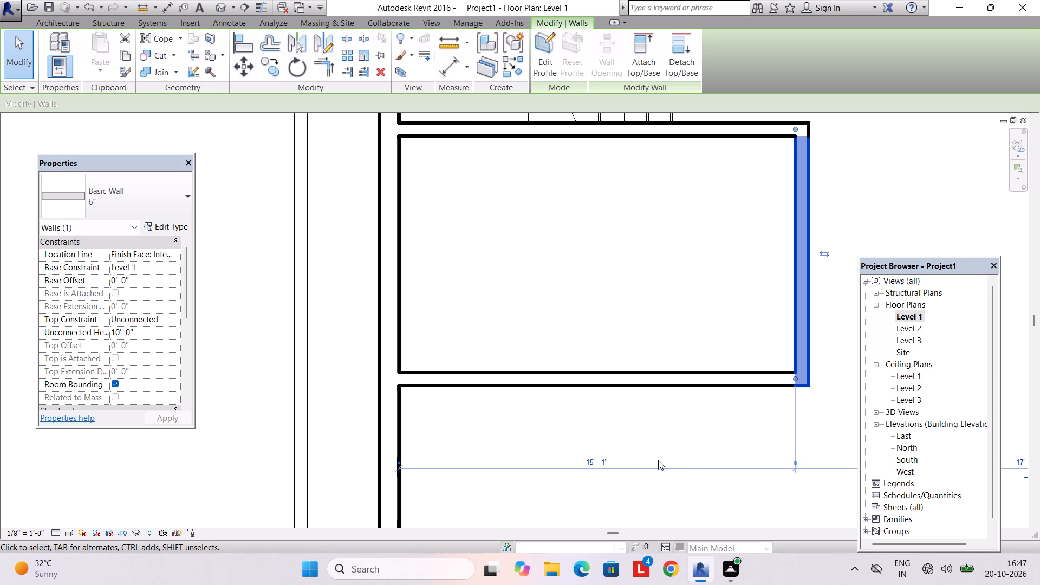
{"action": "left_click", "coordinate": [600, 459]}
{"action": "type", "text": "15'"}
{"action": "key", "text": "Return"}
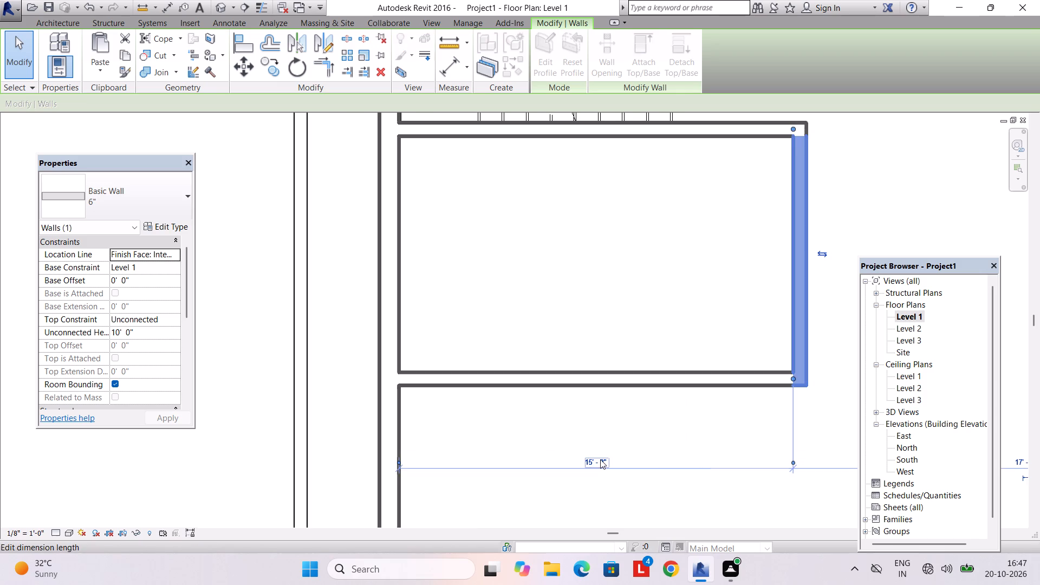
{"action": "key", "text": "Escape"}
Draw an 8' long 6" wall down from the new room's bottom wall, starting 8' from the outer wall.
{"action": "scroll", "coordinate": [652, 458], "scroll_direction": "down", "scroll_amount": 4}
{"action": "middle_click_drag", "start_coordinate": [664, 447], "coordinate": [617, 318]}
{"action": "scroll", "coordinate": [609, 340], "scroll_direction": "down", "scroll_amount": 2}
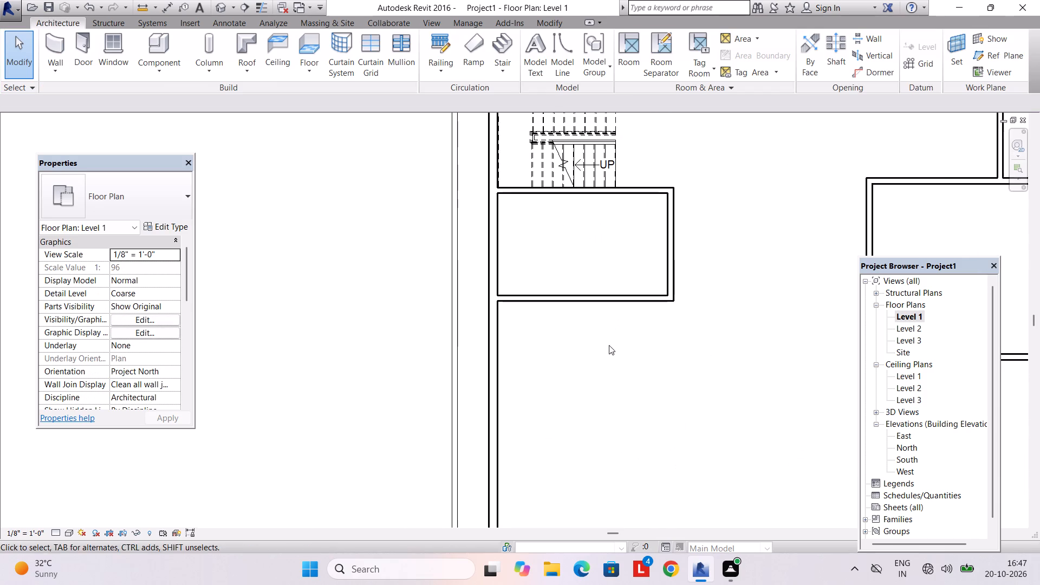
{"action": "middle_click_drag", "start_coordinate": [609, 352], "coordinate": [608, 378]}
{"action": "scroll", "coordinate": [608, 378], "scroll_direction": "down", "scroll_amount": 2}
{"action": "middle_click_drag", "start_coordinate": [608, 374], "coordinate": [596, 310]}
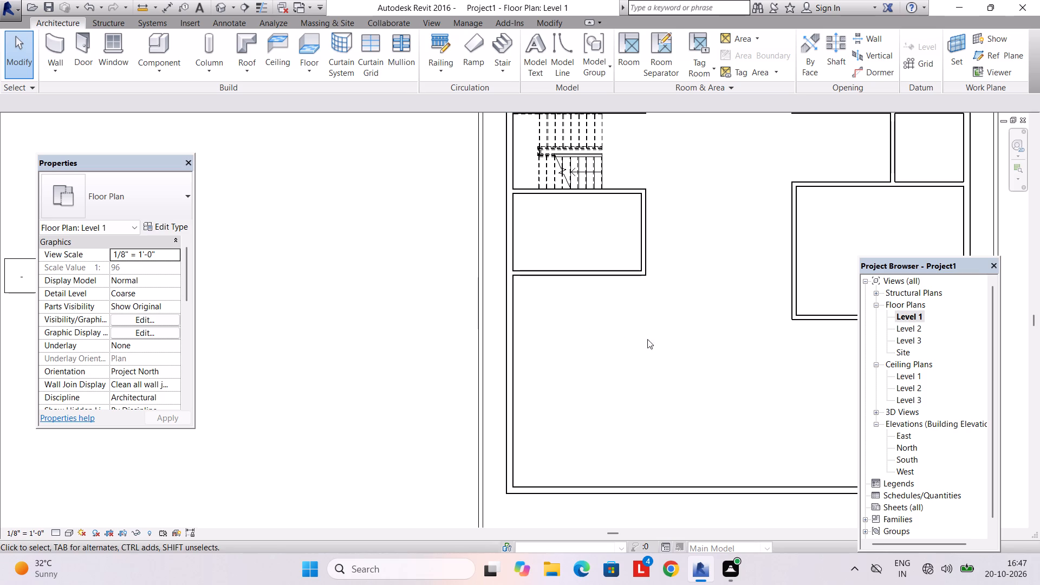
{"action": "middle_click_drag", "start_coordinate": [612, 331], "coordinate": [576, 404]}
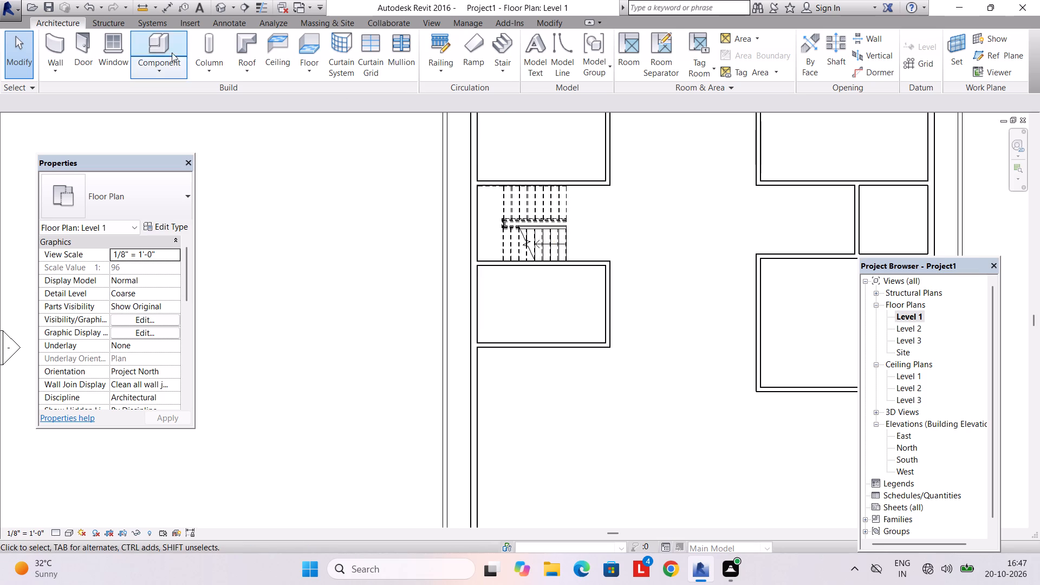
{"action": "left_click", "coordinate": [57, 44]}
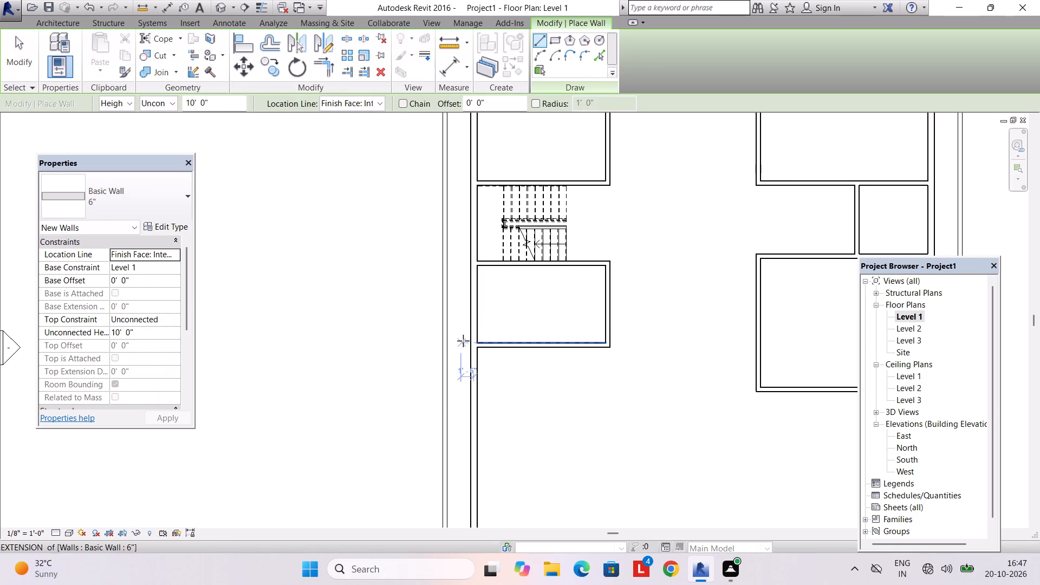
{"action": "scroll", "coordinate": [502, 343], "scroll_direction": "up", "scroll_amount": 2}
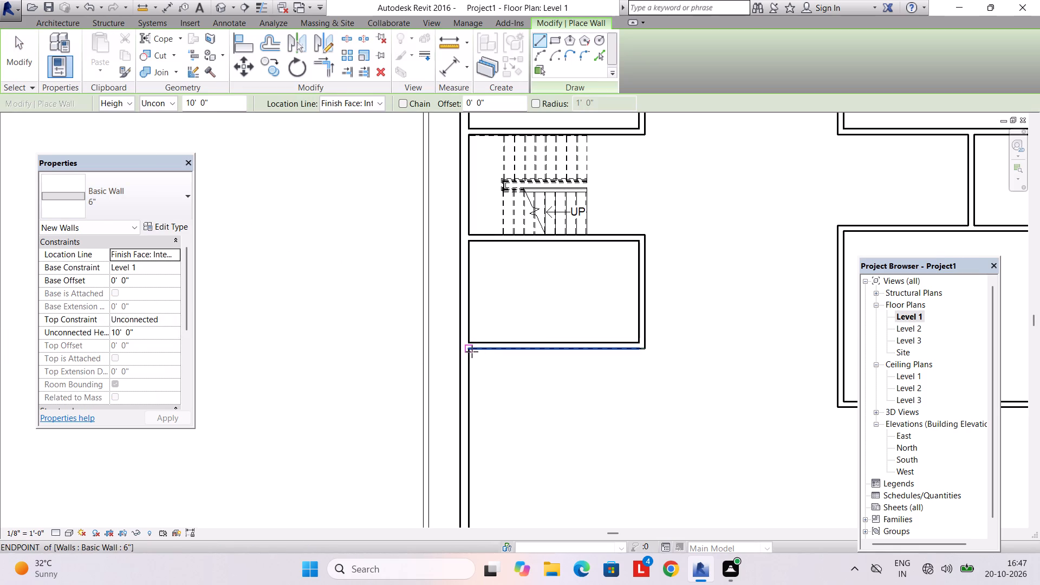
{"action": "type", "text": "8'"}
{"action": "key", "text": "Return"}
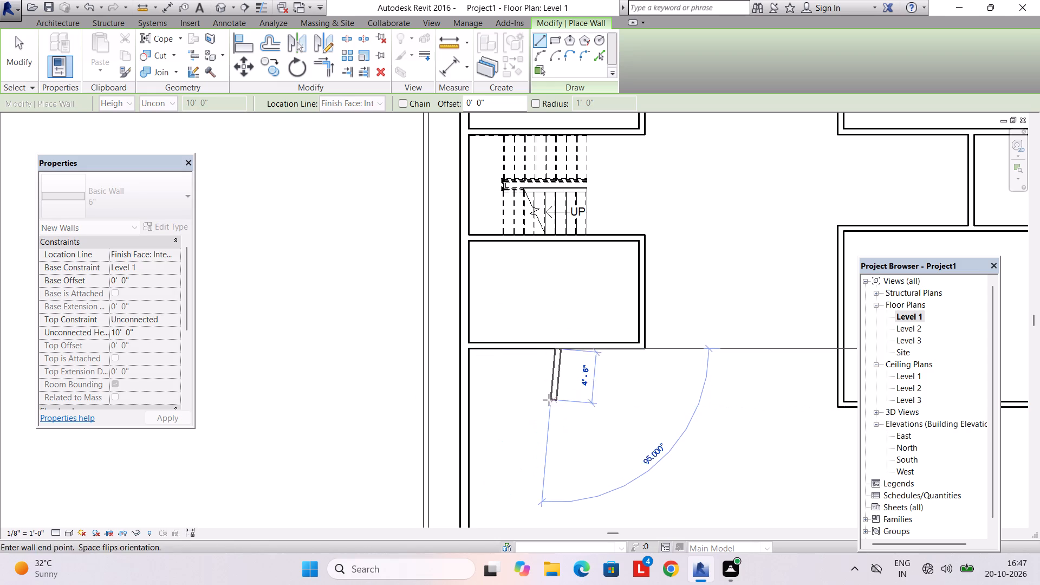
{"action": "type", "text": "8'"}
{"action": "key", "text": "Return"}
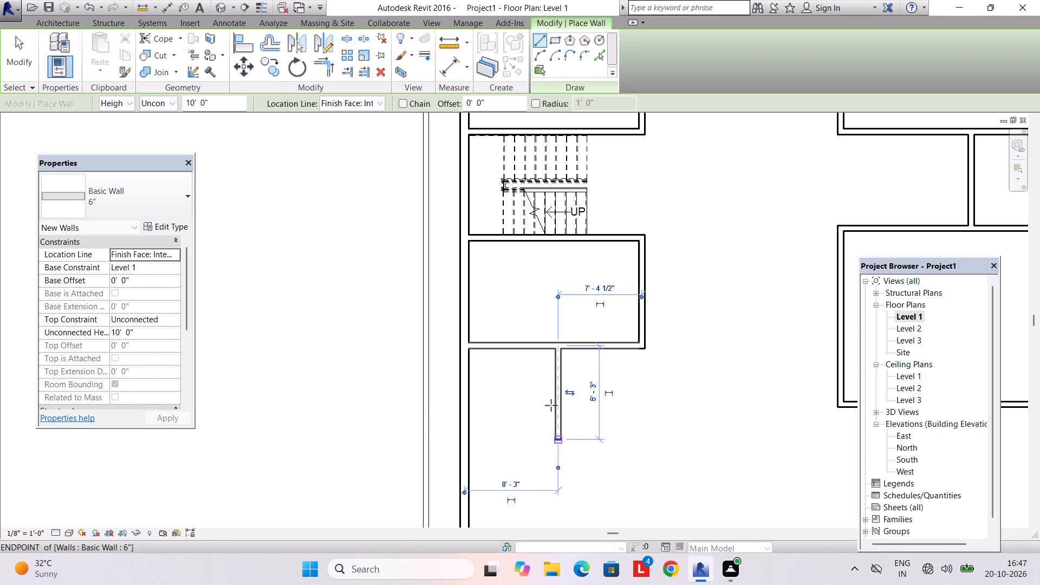
Close off the small room with a bottom wall from the 8' wall's end to the outer wall.
{"action": "scroll", "coordinate": [554, 438], "scroll_direction": "up", "scroll_amount": 1}
{"action": "left_click", "coordinate": [546, 438]}
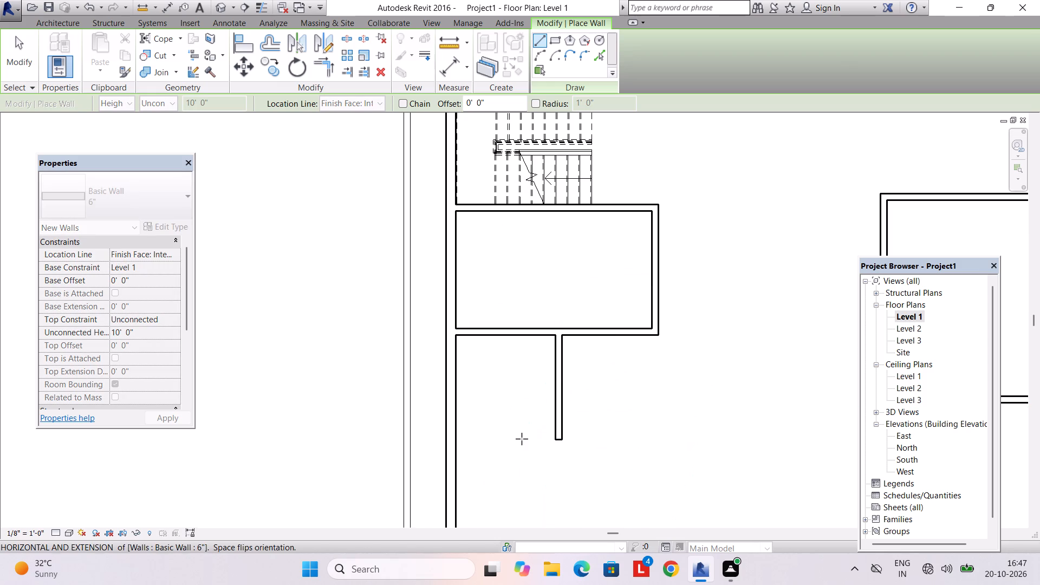
{"action": "key", "text": "Escape"}
{"action": "left_click", "coordinate": [555, 438]}
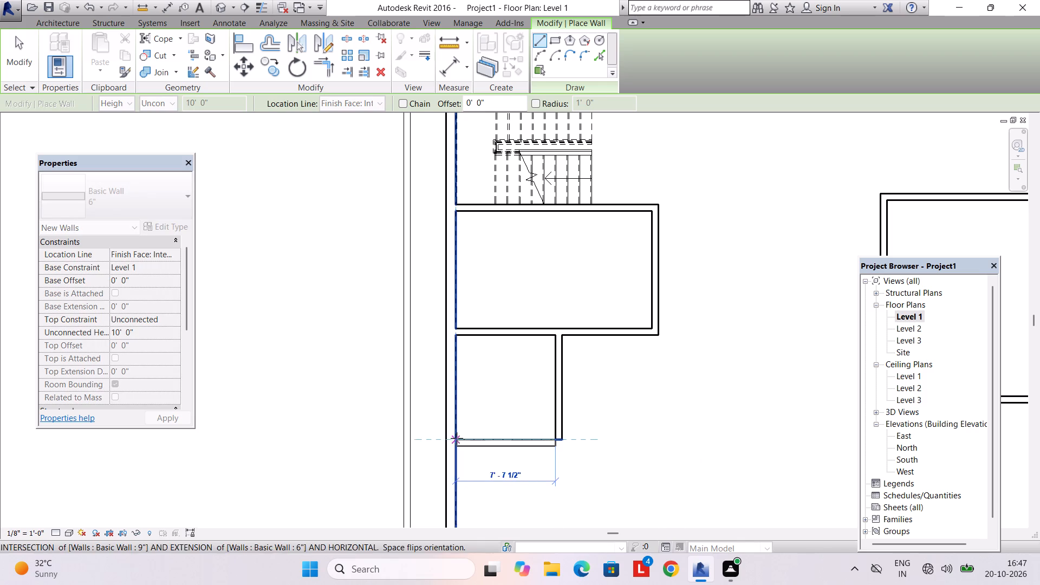
{"action": "left_click", "coordinate": [457, 438]}
{"action": "key", "text": "Escape"}
{"action": "scroll", "coordinate": [601, 419], "scroll_direction": "down", "scroll_amount": 3}
{"action": "key", "text": "space"}
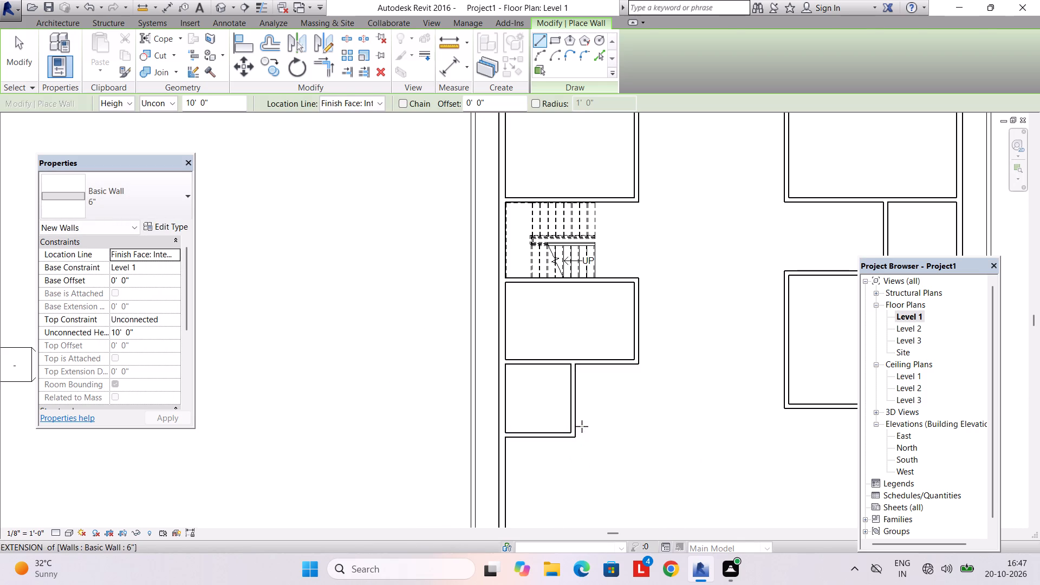
{"action": "key", "text": "Escape"}
Set the small room's clear width to 8' between the outer wall's inner face and its side wall's inner face.
{"action": "left_click", "coordinate": [580, 421]}
{"action": "scroll", "coordinate": [573, 446], "scroll_direction": "up", "scroll_amount": 3}
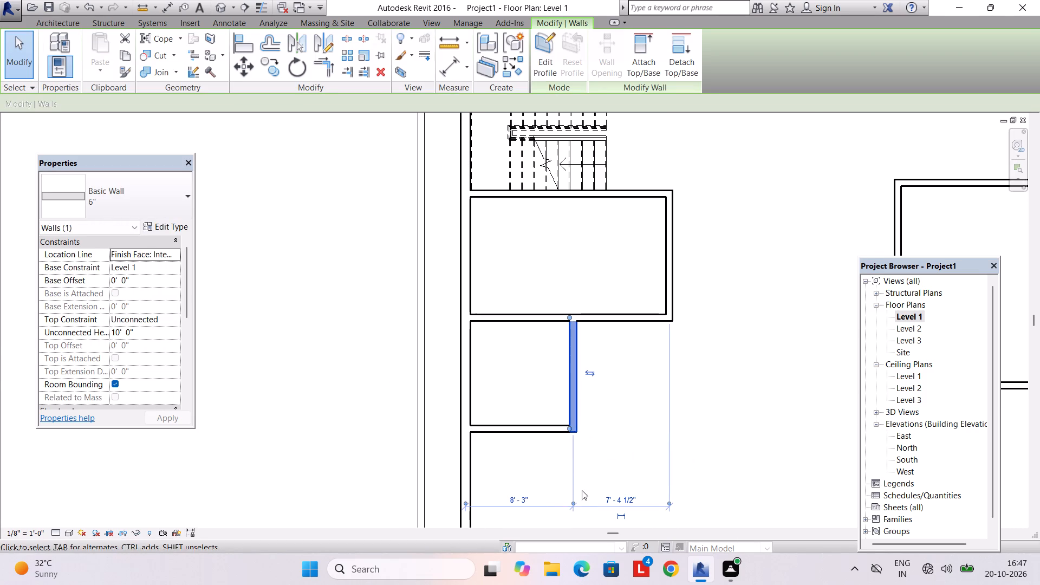
{"action": "left_click", "coordinate": [574, 502]}
{"action": "left_click", "coordinate": [464, 503]}
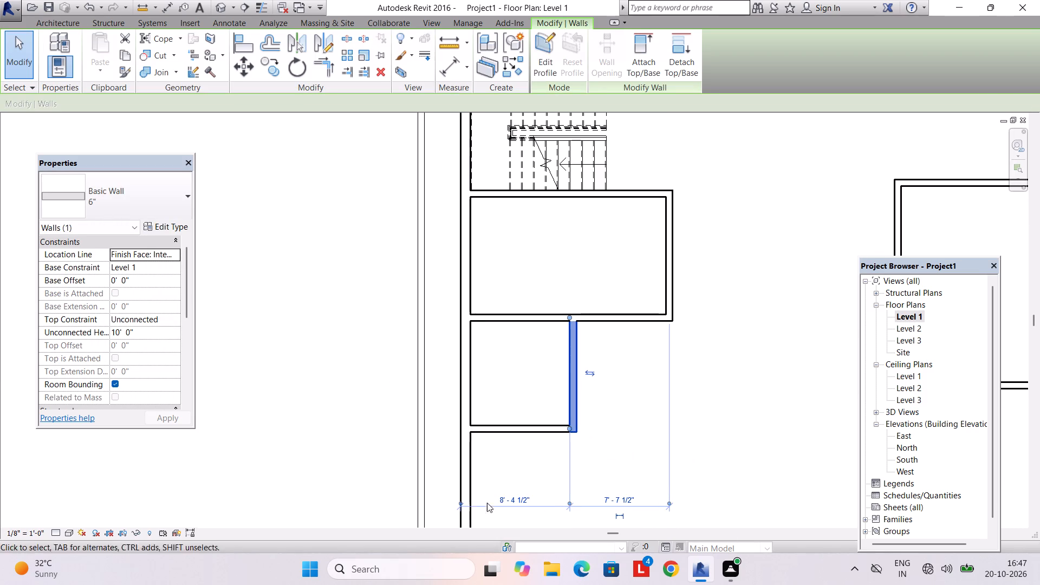
{"action": "left_click", "coordinate": [459, 502]}
{"action": "left_click", "coordinate": [524, 502]}
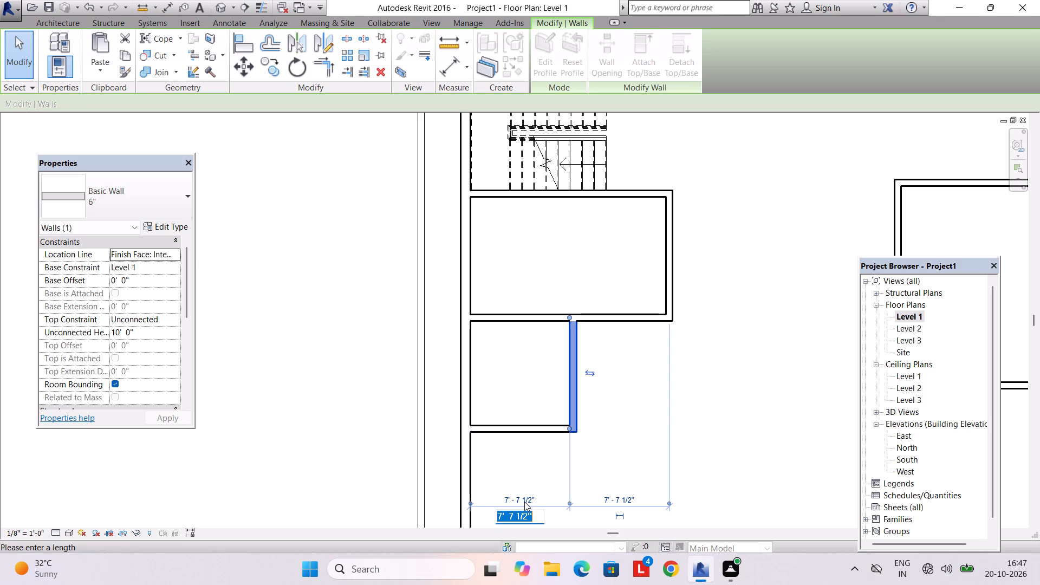
{"action": "type", "text": "89"}
{"action": "key", "text": "BackSpace"}
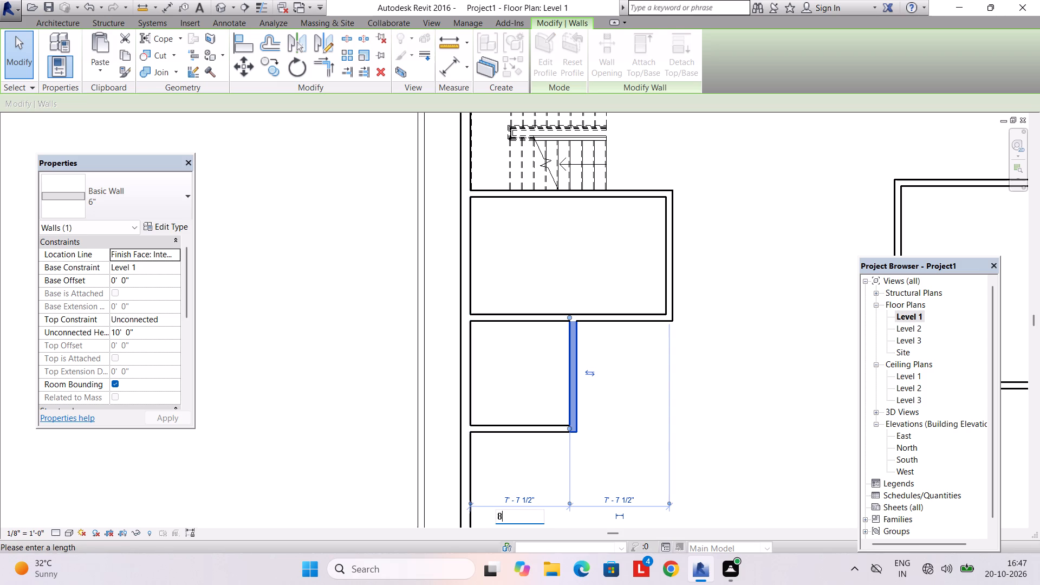
{"action": "key", "text": "apostrophe"}
{"action": "key", "text": "Return"}
Measure the small room's clear depth between the inner faces of its top and bottom walls.
{"action": "left_click", "coordinate": [543, 434]}
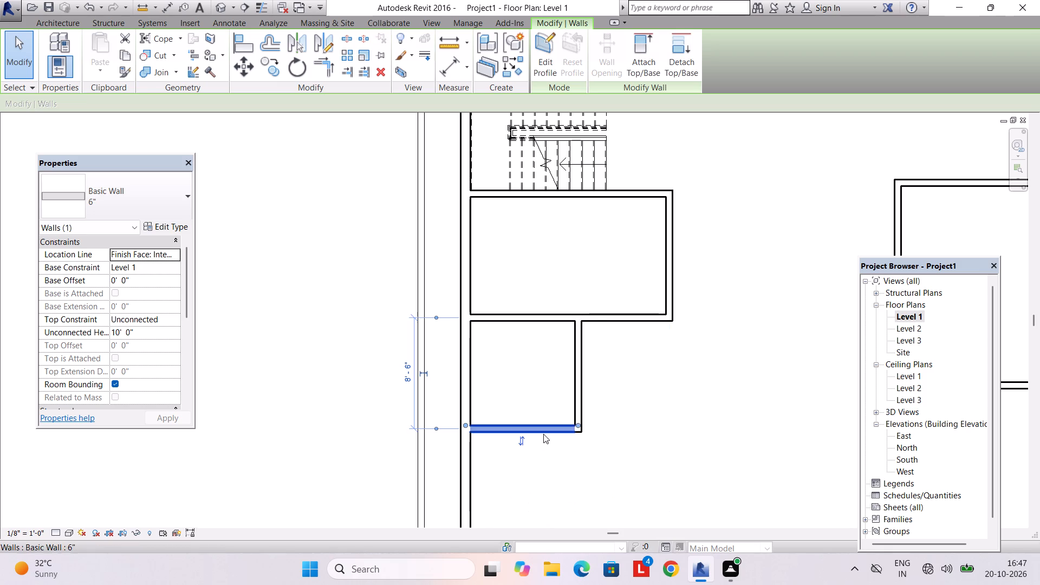
{"action": "left_click", "coordinate": [434, 430]}
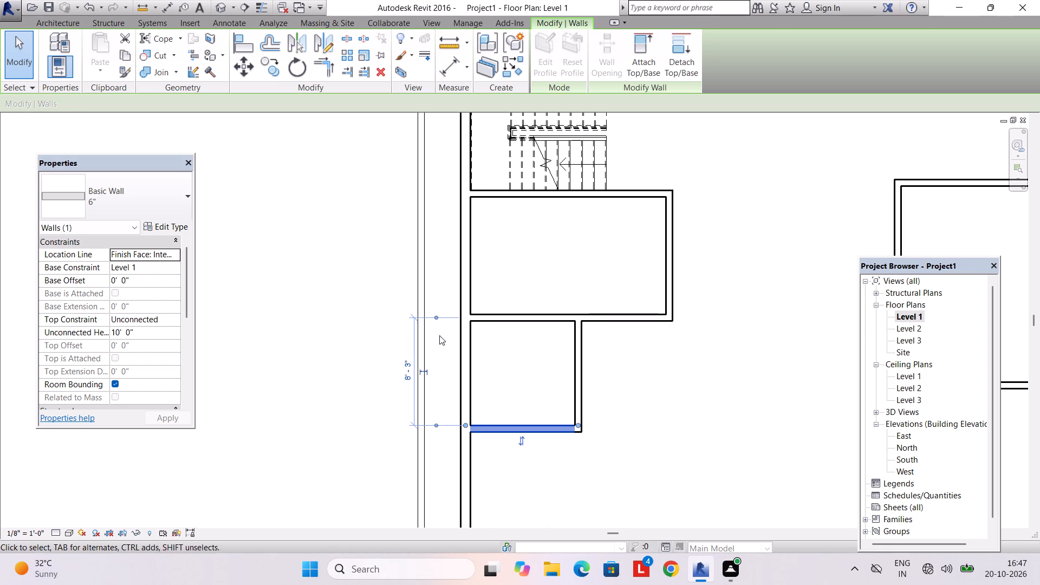
{"action": "left_click", "coordinate": [435, 316]}
{"action": "left_click", "coordinate": [435, 314]}
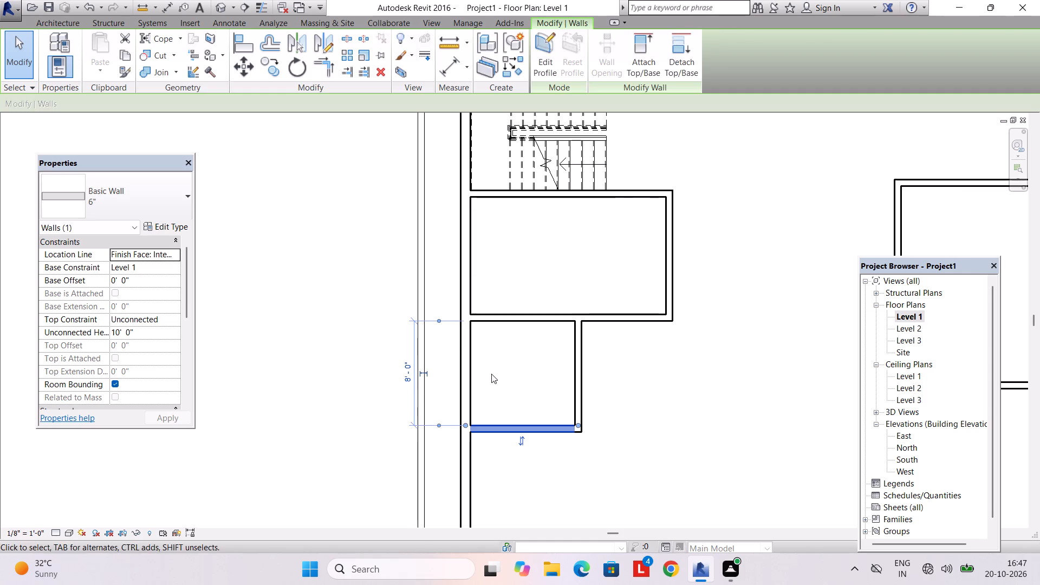
{"action": "key", "text": "Escape"}
Continue the small room's bottom wall with a 6" wall 6'-6" long, ending in line with the upper room's side wall.
{"action": "scroll", "coordinate": [524, 378], "scroll_direction": "down", "scroll_amount": 3}
{"action": "middle_click_drag", "start_coordinate": [525, 376], "coordinate": [514, 270]}
{"action": "scroll", "coordinate": [509, 332], "scroll_direction": "up", "scroll_amount": 1}
{"action": "middle_click_drag", "start_coordinate": [508, 340], "coordinate": [498, 385]}
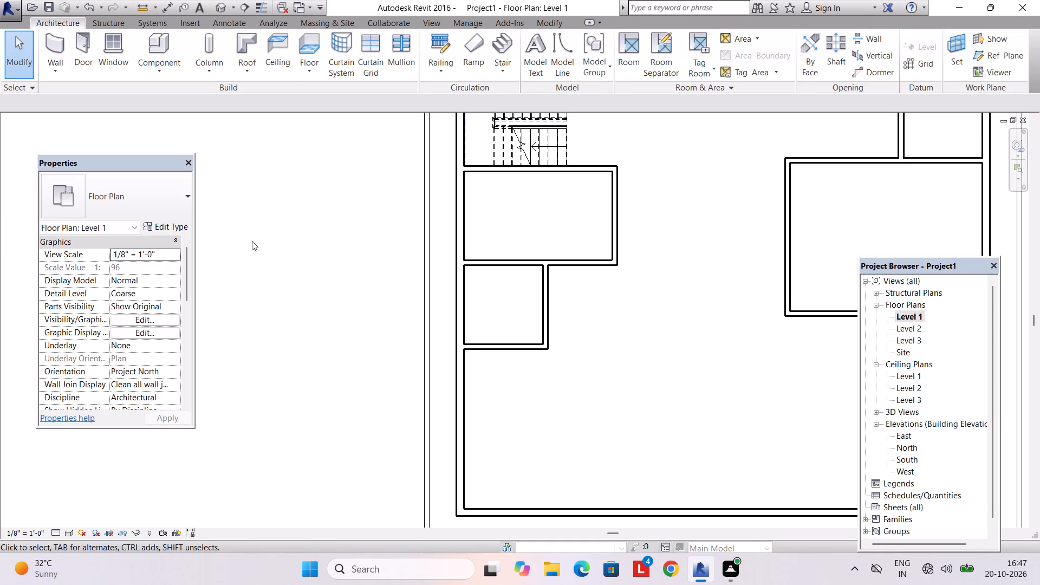
{"action": "left_click", "coordinate": [45, 41]}
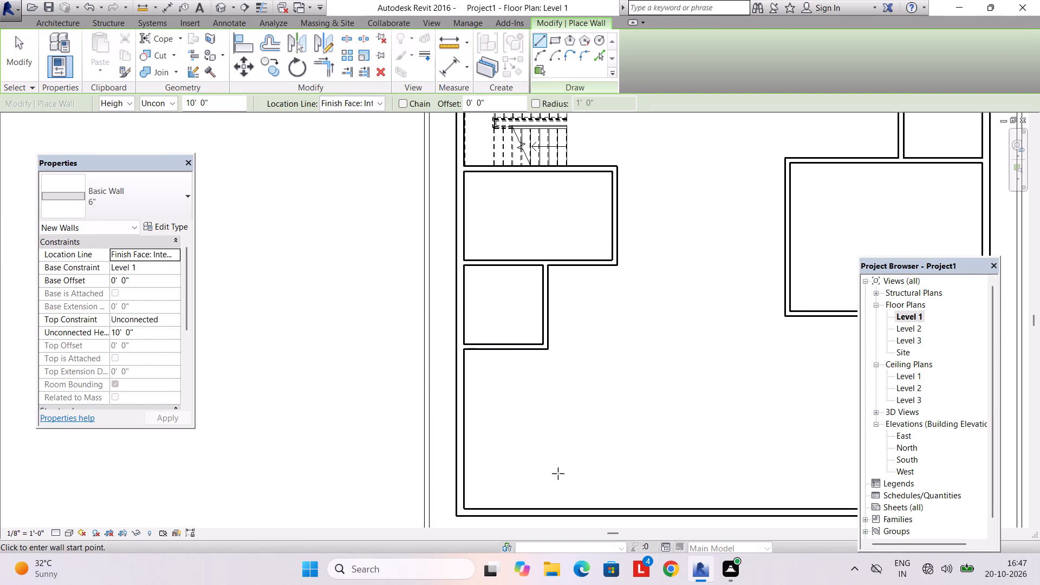
{"action": "left_click", "coordinate": [552, 351]}
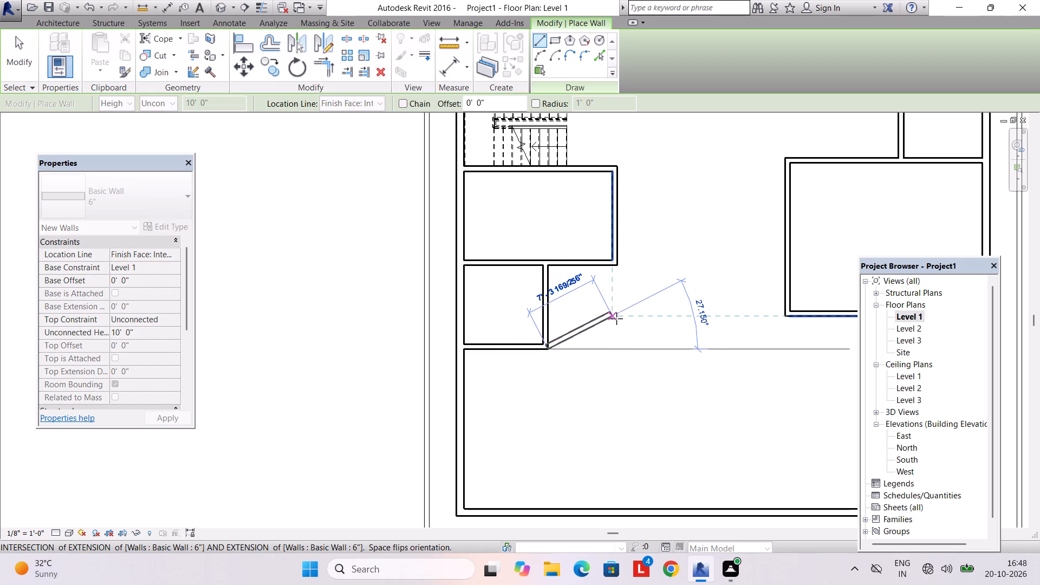
{"action": "left_click", "coordinate": [615, 352]}
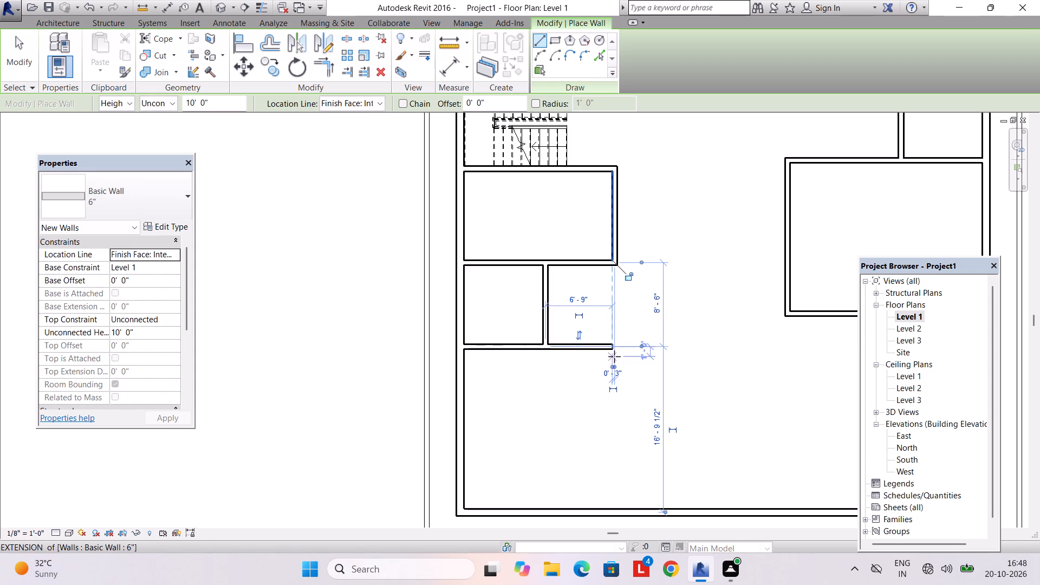
Draw a 6" wall from that wall's free end straight down to the outer bottom wall, closing off the corner room.
{"action": "left_click", "coordinate": [614, 353]}
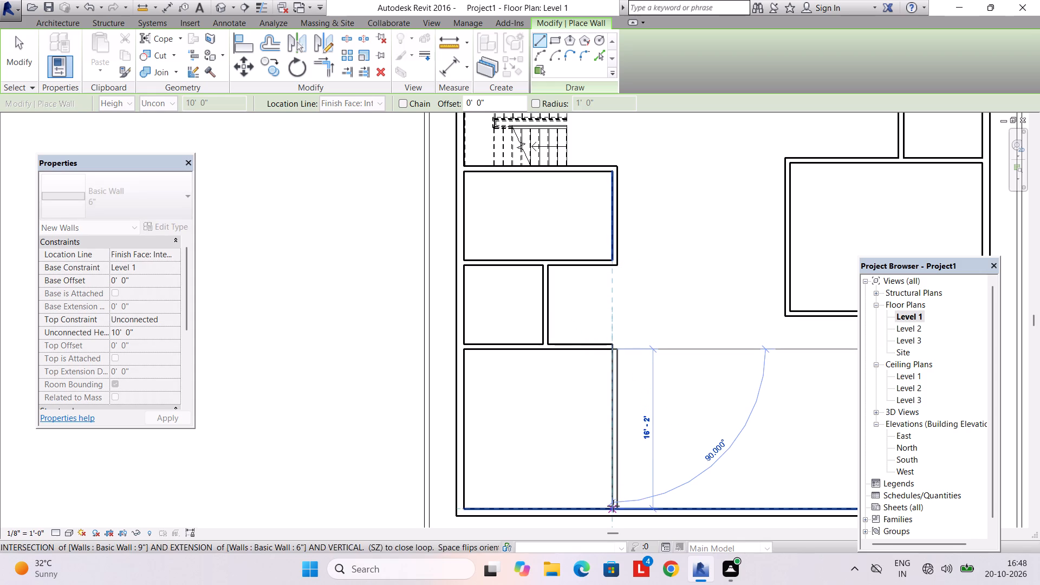
{"action": "left_click", "coordinate": [613, 506]}
{"action": "key", "text": "Escape"}
{"action": "scroll", "coordinate": [592, 372], "scroll_direction": "up", "scroll_amount": 3}
{"action": "scroll", "coordinate": [569, 346], "scroll_direction": "down", "scroll_amount": 4}
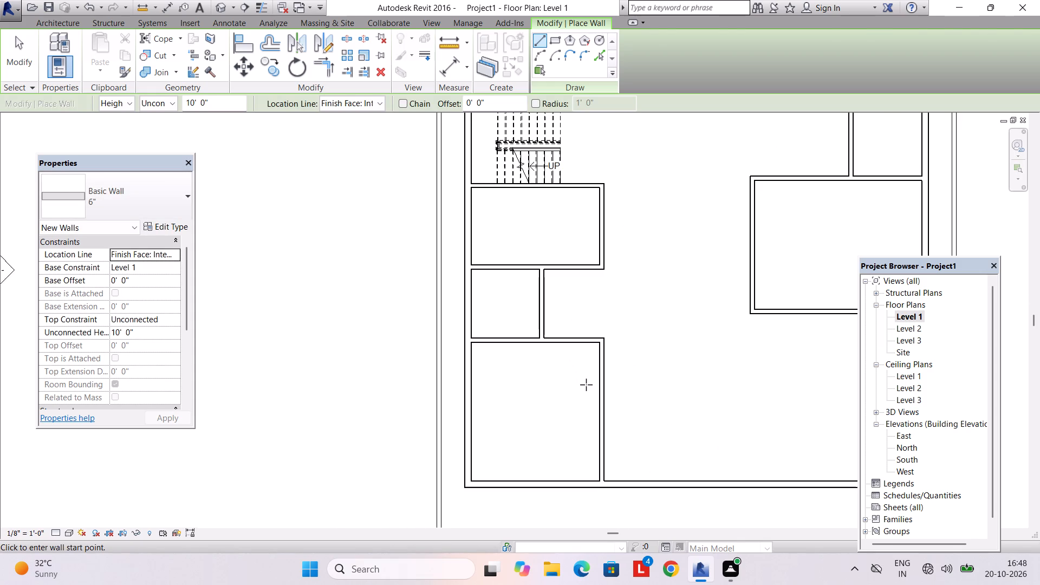
{"action": "key", "text": "Escape"}
{"action": "middle_click_drag", "start_coordinate": [615, 407], "coordinate": [613, 374]}
{"action": "left_click", "coordinate": [605, 392]}
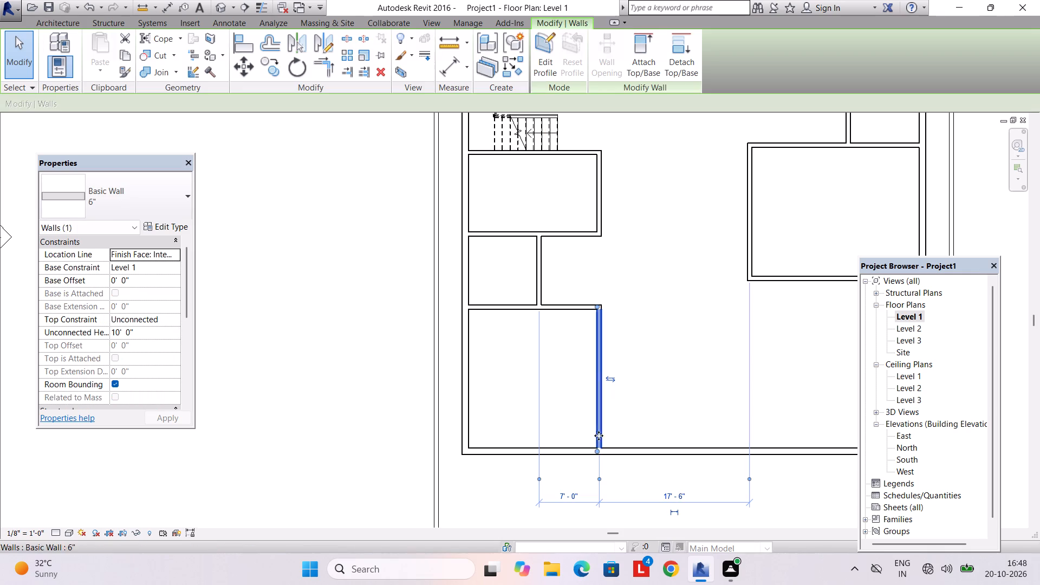
{"action": "key", "text": "Escape"}
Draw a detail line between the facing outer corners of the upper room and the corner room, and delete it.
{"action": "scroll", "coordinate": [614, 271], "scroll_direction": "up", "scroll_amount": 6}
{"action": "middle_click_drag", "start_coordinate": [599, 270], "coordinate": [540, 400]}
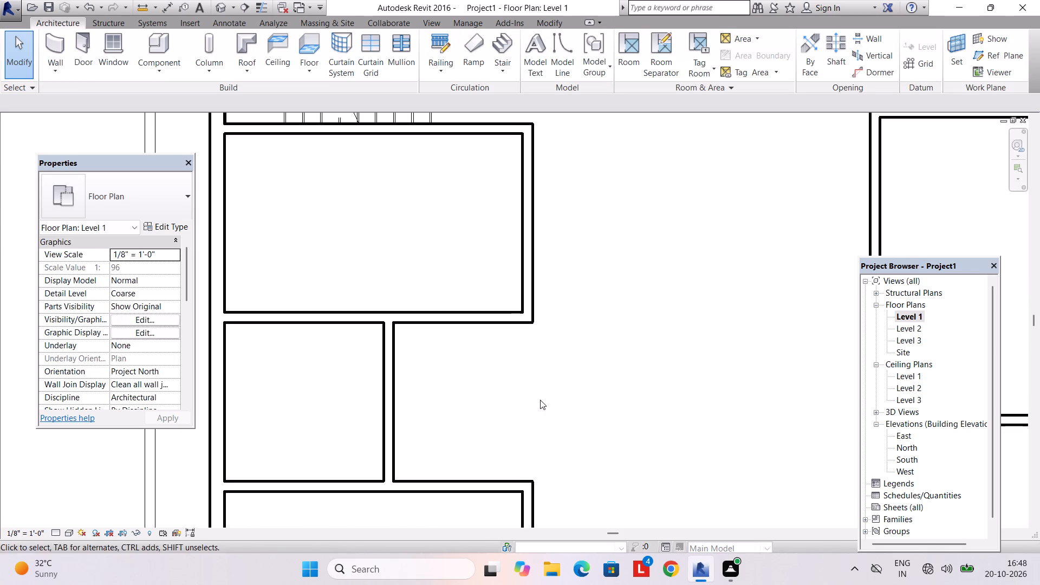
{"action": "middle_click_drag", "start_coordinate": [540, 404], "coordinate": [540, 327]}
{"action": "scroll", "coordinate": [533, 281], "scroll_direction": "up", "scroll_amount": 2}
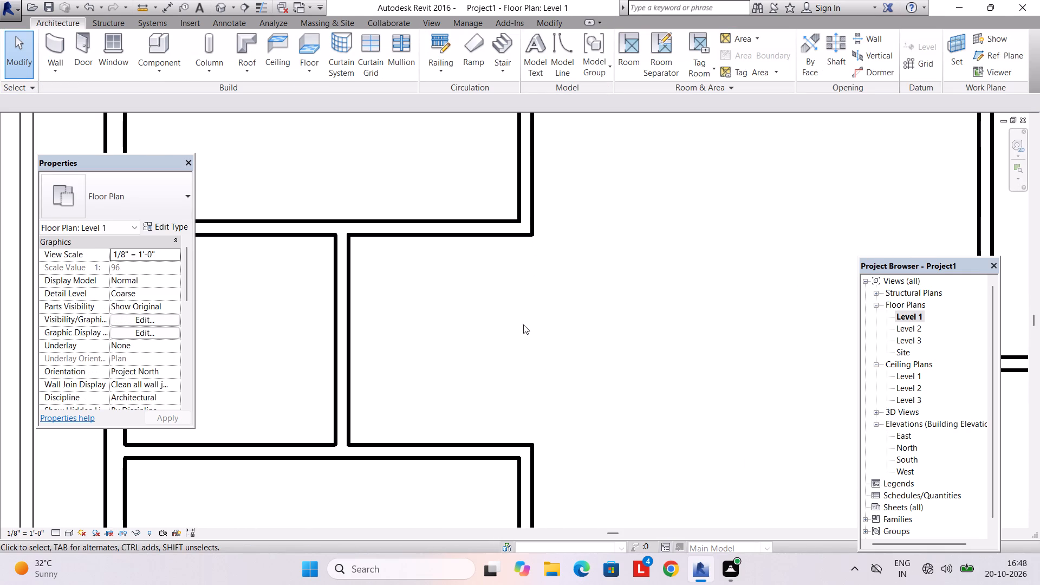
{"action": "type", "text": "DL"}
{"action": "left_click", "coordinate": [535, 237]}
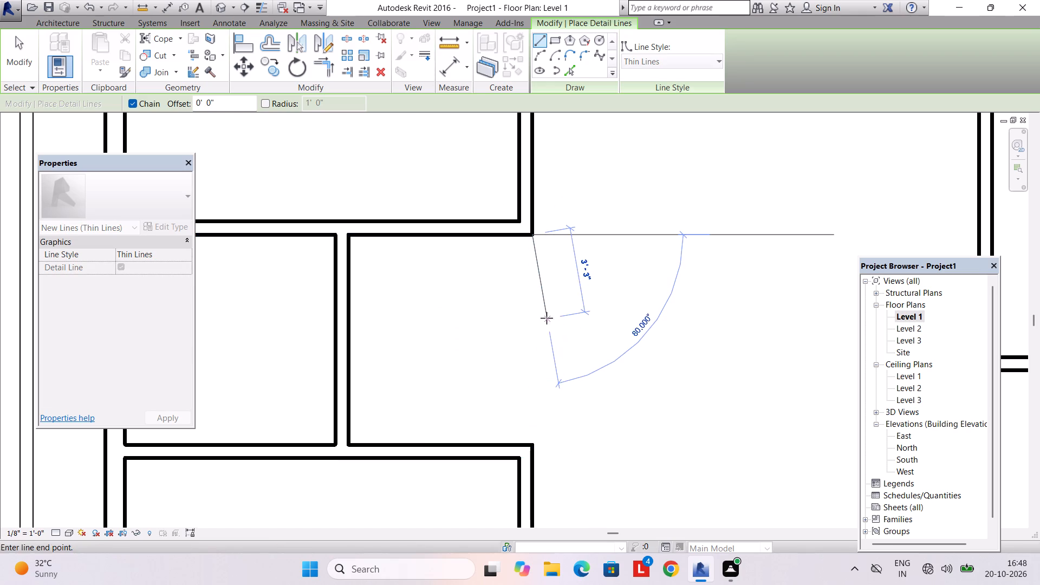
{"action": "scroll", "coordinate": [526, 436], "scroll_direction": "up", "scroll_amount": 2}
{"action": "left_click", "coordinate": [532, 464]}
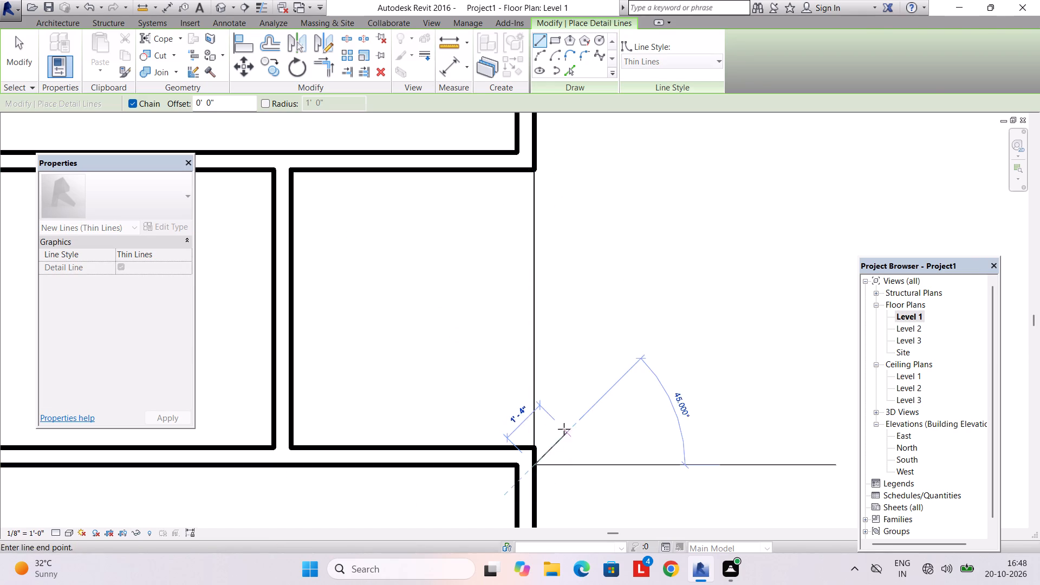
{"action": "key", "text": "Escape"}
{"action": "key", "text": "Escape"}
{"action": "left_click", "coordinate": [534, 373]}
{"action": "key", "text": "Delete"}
Draw a 6' long 6" wall out from the corner room's side wall, starting 6' above the outer bottom wall.
{"action": "scroll", "coordinate": [541, 386], "scroll_direction": "down", "scroll_amount": 4}
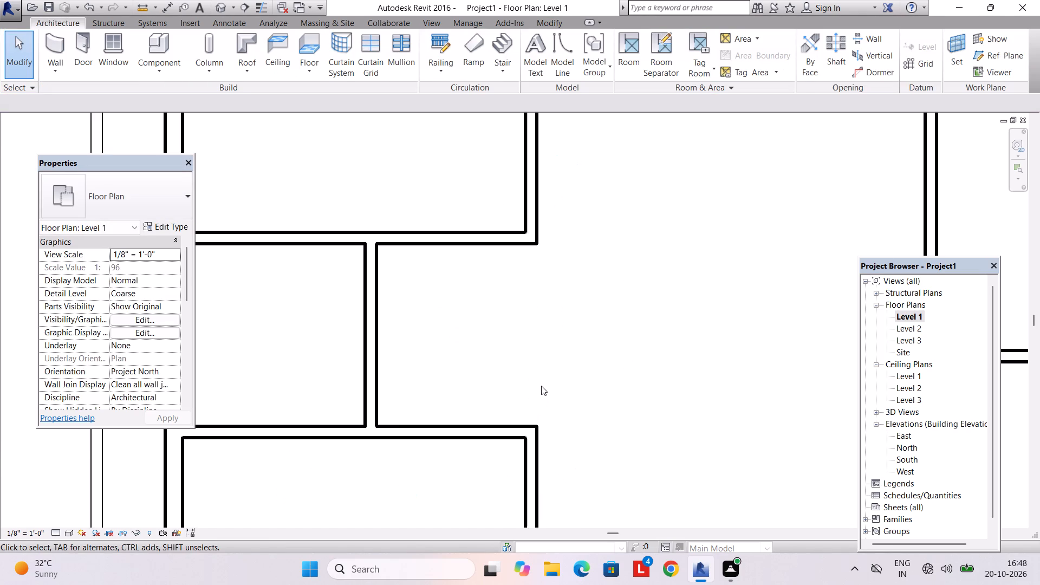
{"action": "scroll", "coordinate": [541, 386], "scroll_direction": "down", "scroll_amount": 4}
{"action": "middle_click_drag", "start_coordinate": [542, 381], "coordinate": [541, 297]}
{"action": "scroll", "coordinate": [541, 299], "scroll_direction": "down", "scroll_amount": 3}
{"action": "middle_click_drag", "start_coordinate": [563, 335], "coordinate": [513, 359]}
{"action": "middle_click_drag", "start_coordinate": [566, 376], "coordinate": [555, 381]}
{"action": "scroll", "coordinate": [563, 378], "scroll_direction": "down", "scroll_amount": 1}
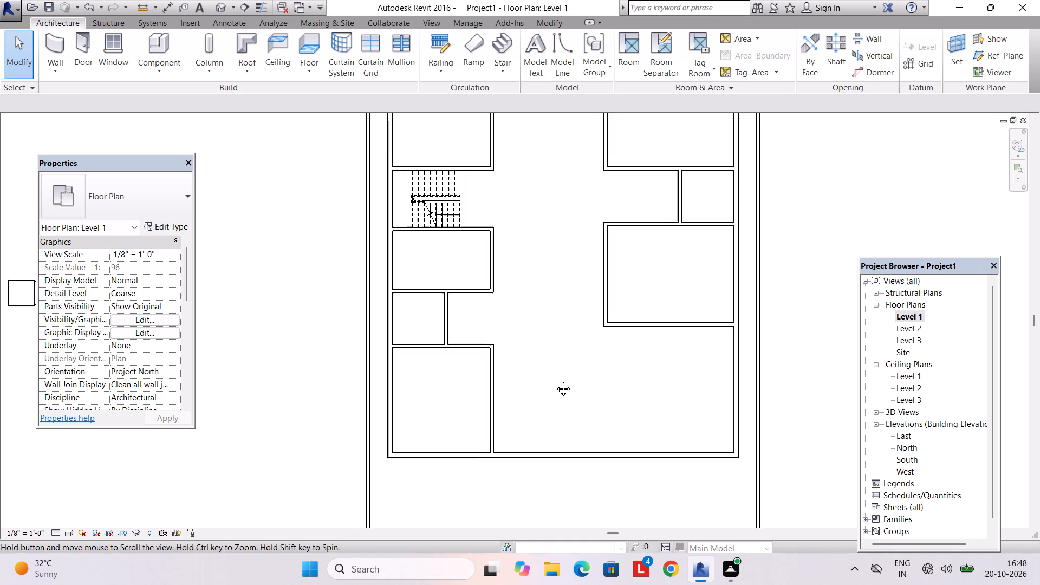
{"action": "middle_click_drag", "start_coordinate": [555, 381], "coordinate": [551, 380]}
{"action": "middle_click_drag", "start_coordinate": [508, 352], "coordinate": [482, 380]}
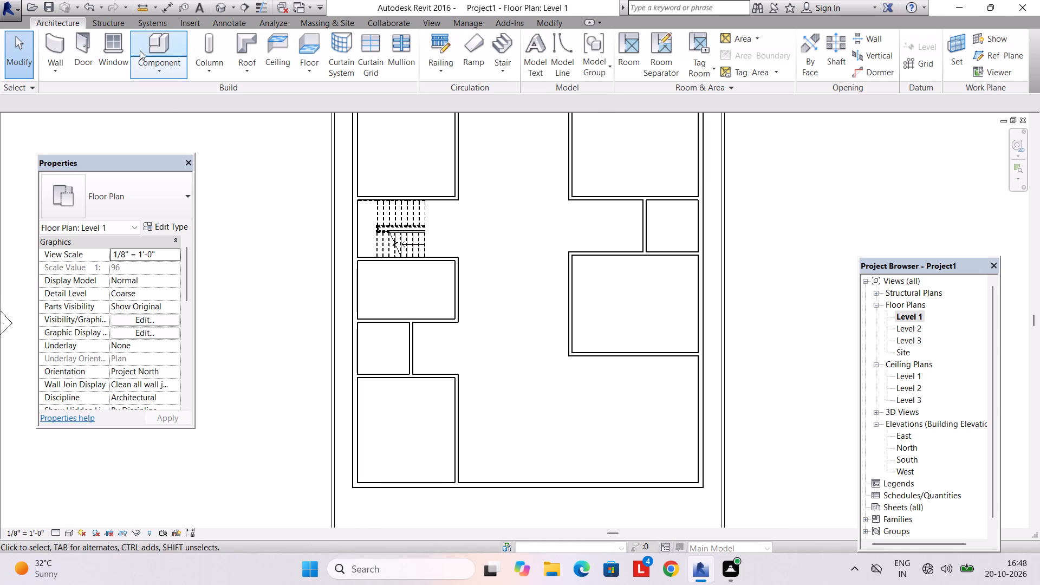
{"action": "left_click", "coordinate": [55, 45]}
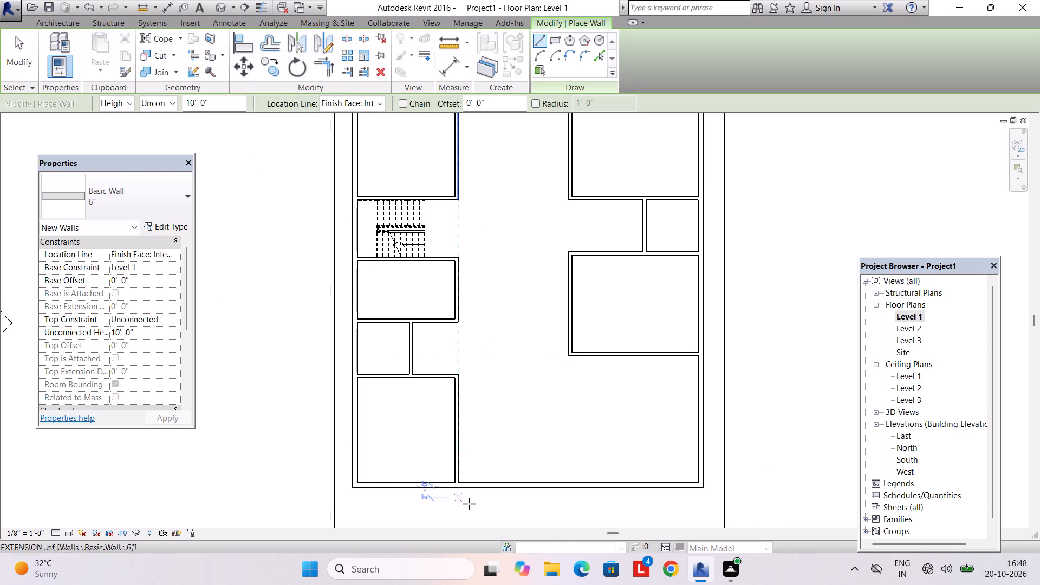
{"action": "scroll", "coordinate": [475, 477], "scroll_direction": "up", "scroll_amount": 5}
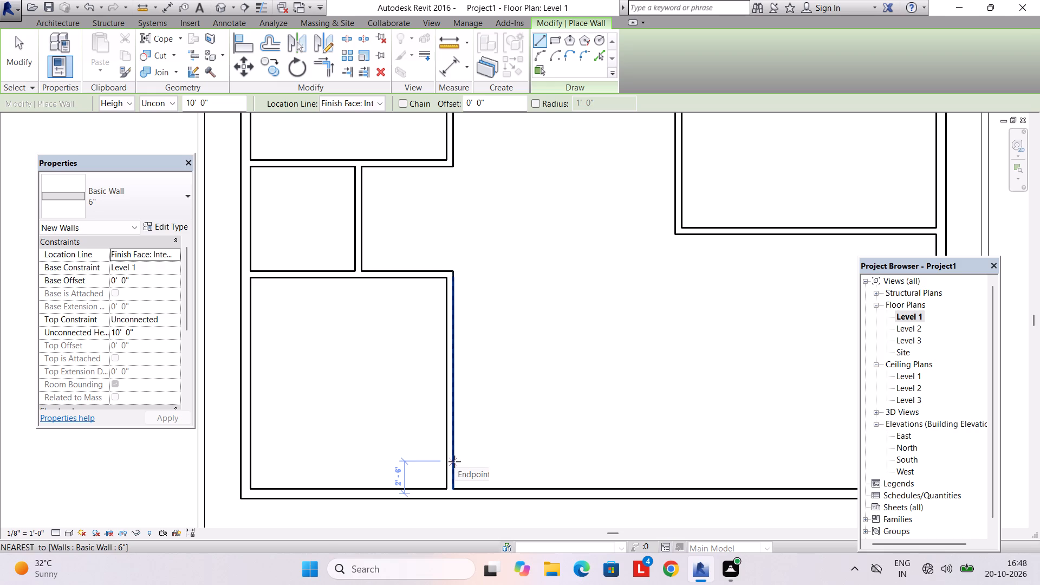
{"action": "type", "text": "6'"}
{"action": "key", "text": "Return"}
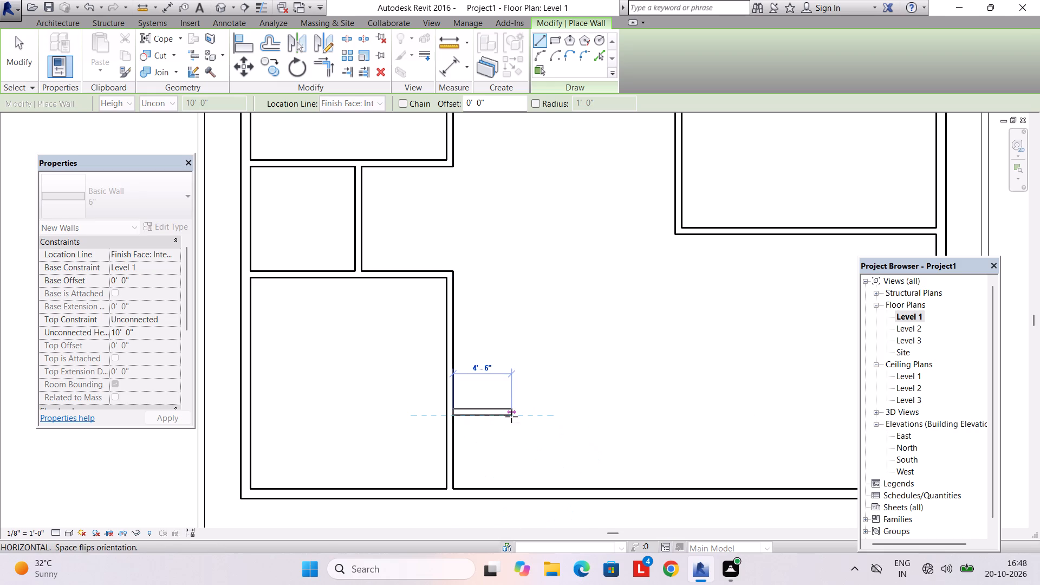
{"action": "type", "text": "6'"}
{"action": "key", "text": "Return"}
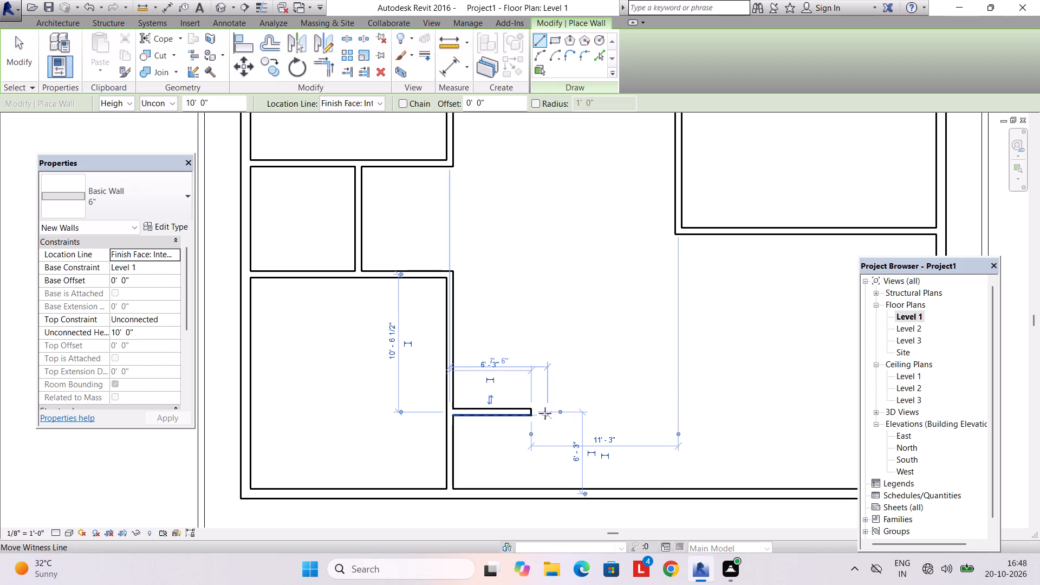
Close off the new small room with a wall from the 6' wall's free end down to the outer bottom wall.
{"action": "left_click", "coordinate": [535, 415]}
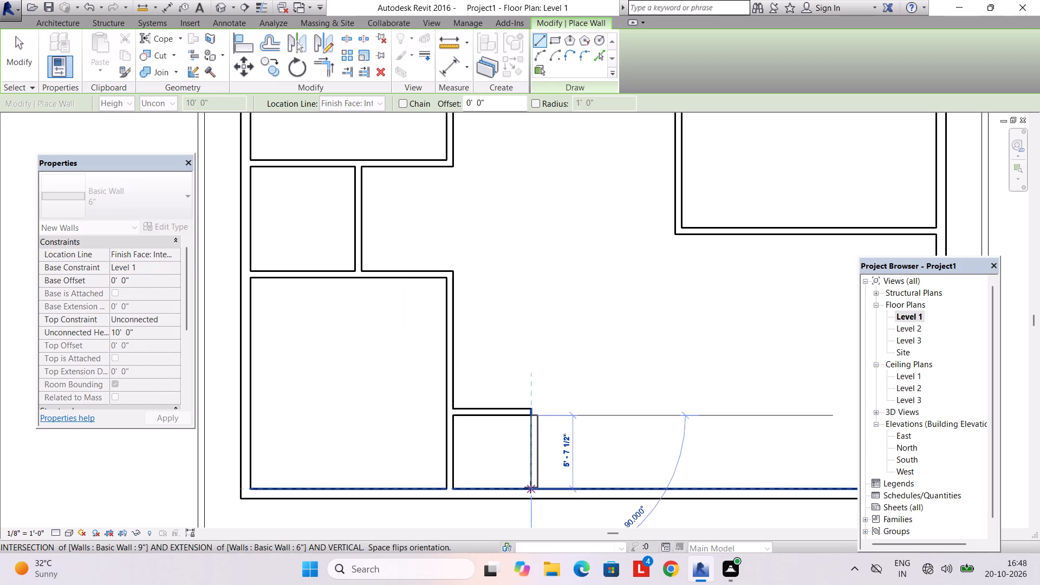
{"action": "left_click", "coordinate": [530, 487]}
{"action": "key", "text": "Escape"}
{"action": "key", "text": "Escape"}
Measure the new small room's clear width between the inner faces of its two side walls.
{"action": "left_click", "coordinate": [542, 451]}
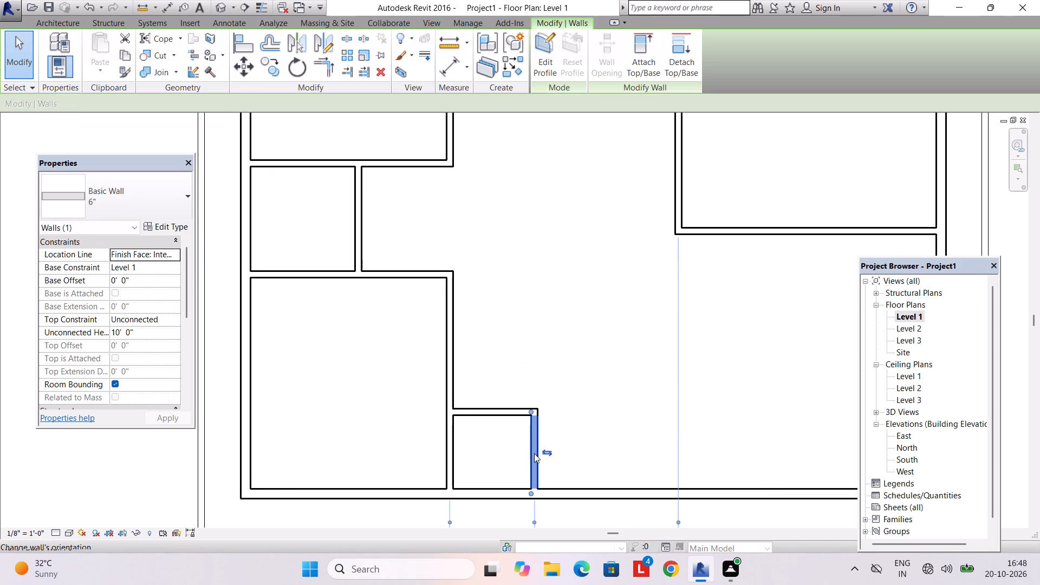
{"action": "scroll", "coordinate": [536, 482], "scroll_direction": "down", "scroll_amount": 1}
{"action": "middle_click_drag", "start_coordinate": [518, 479], "coordinate": [521, 446]}
{"action": "scroll", "coordinate": [473, 485], "scroll_direction": "up", "scroll_amount": 2}
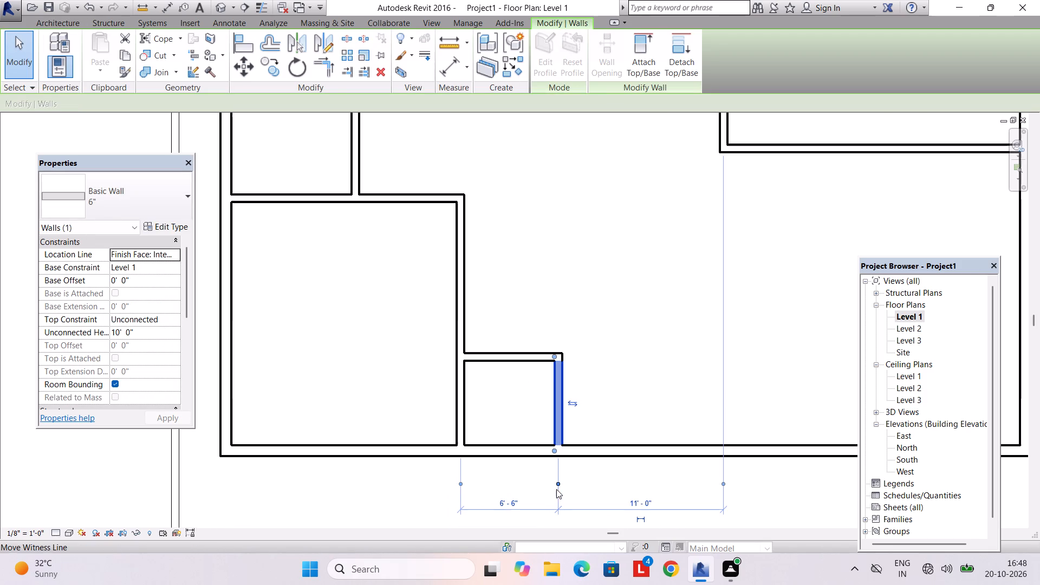
{"action": "left_click", "coordinate": [557, 487]}
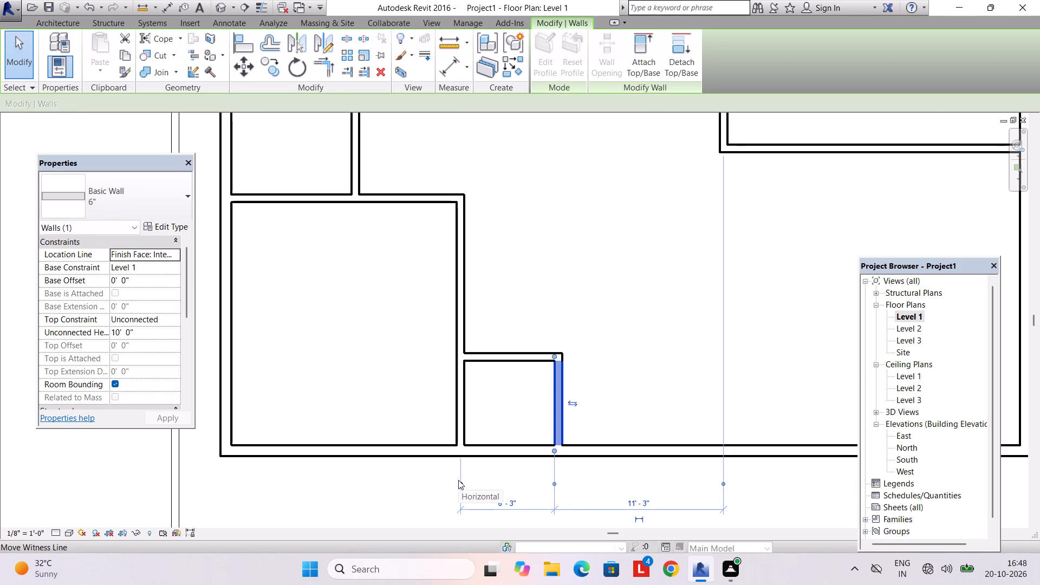
{"action": "left_click", "coordinate": [458, 480]}
{"action": "left_click", "coordinate": [457, 480]}
{"action": "key", "text": "Escape"}
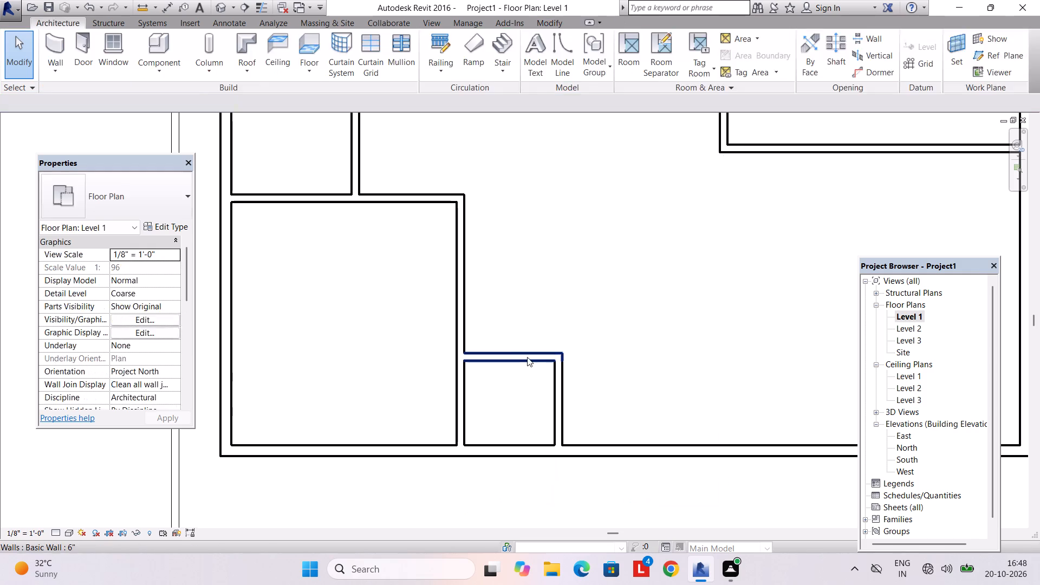
Set the new small room's clear depth to 6' between its top wall's inner face and the outer bottom wall's inner face.
{"action": "left_click", "coordinate": [527, 357]}
{"action": "left_click", "coordinate": [604, 450]}
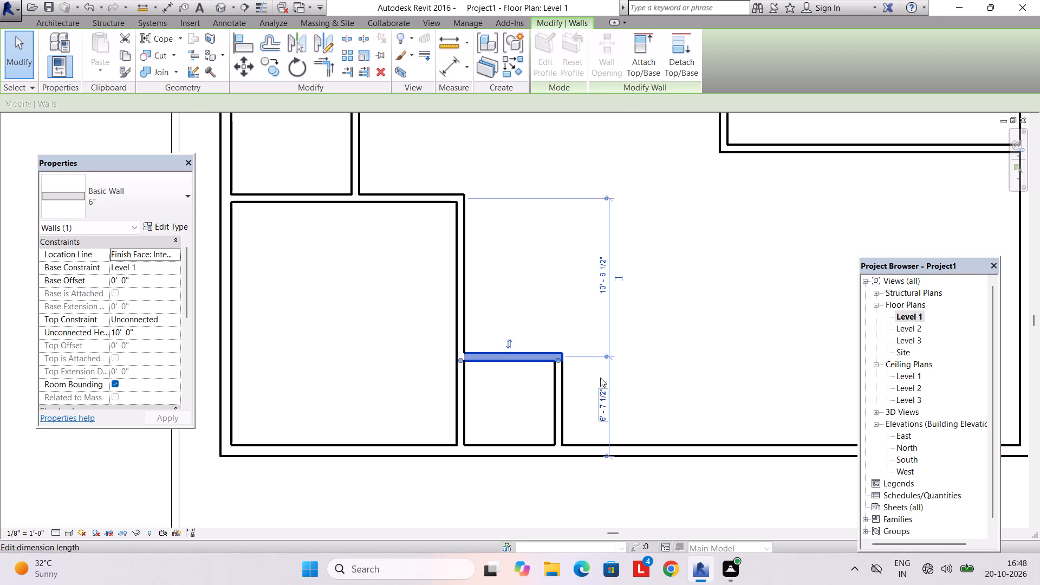
{"action": "left_click", "coordinate": [607, 353]}
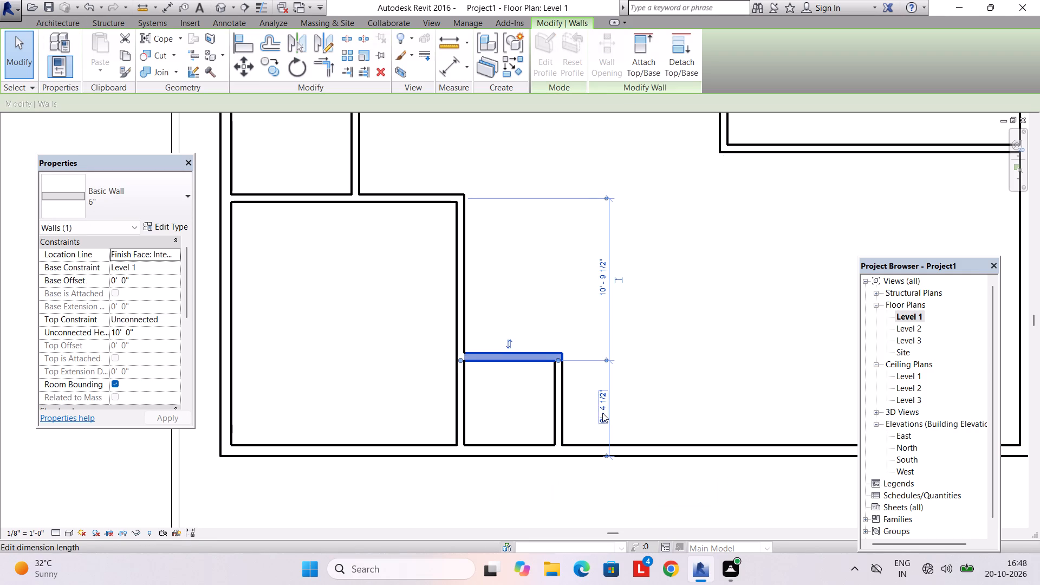
{"action": "left_click", "coordinate": [604, 455]}
{"action": "left_click", "coordinate": [603, 406]}
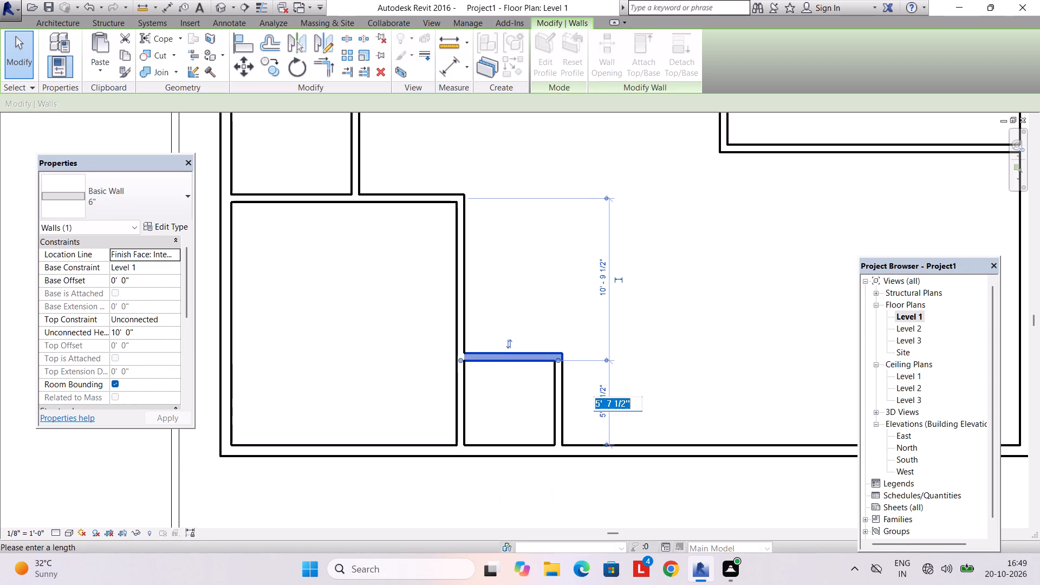
{"action": "type", "text": "6'"}
{"action": "key", "text": "Return"}
{"action": "key", "text": "Escape"}
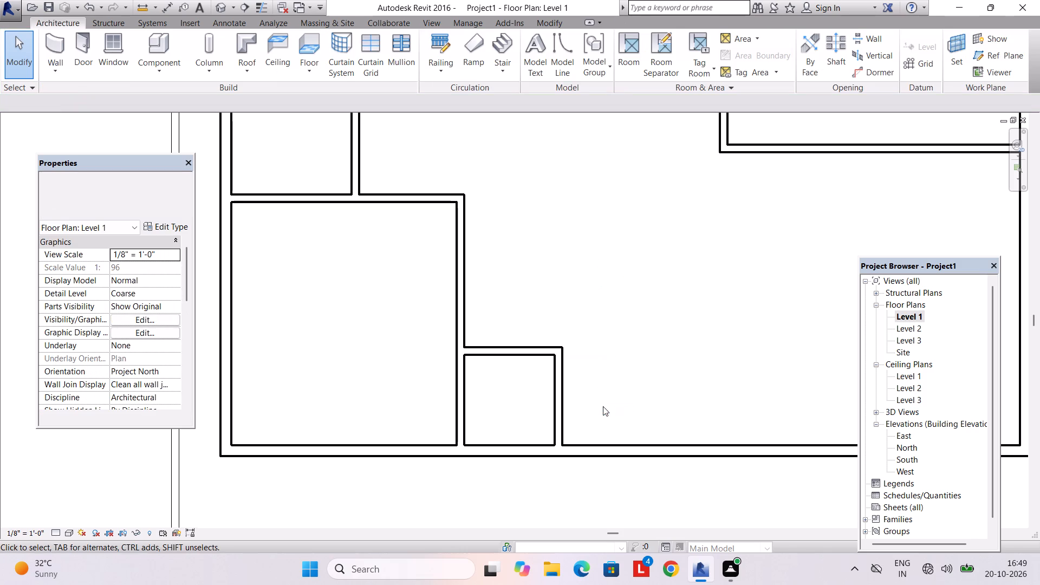
Review the complete ground-floor room layout within the outer and compound walls.
{"action": "scroll", "coordinate": [613, 364], "scroll_direction": "down", "scroll_amount": 3}
{"action": "middle_click_drag", "start_coordinate": [652, 336], "coordinate": [508, 389]}
{"action": "scroll", "coordinate": [511, 388], "scroll_direction": "down", "scroll_amount": 3}
{"action": "middle_click_drag", "start_coordinate": [526, 391], "coordinate": [527, 303]}
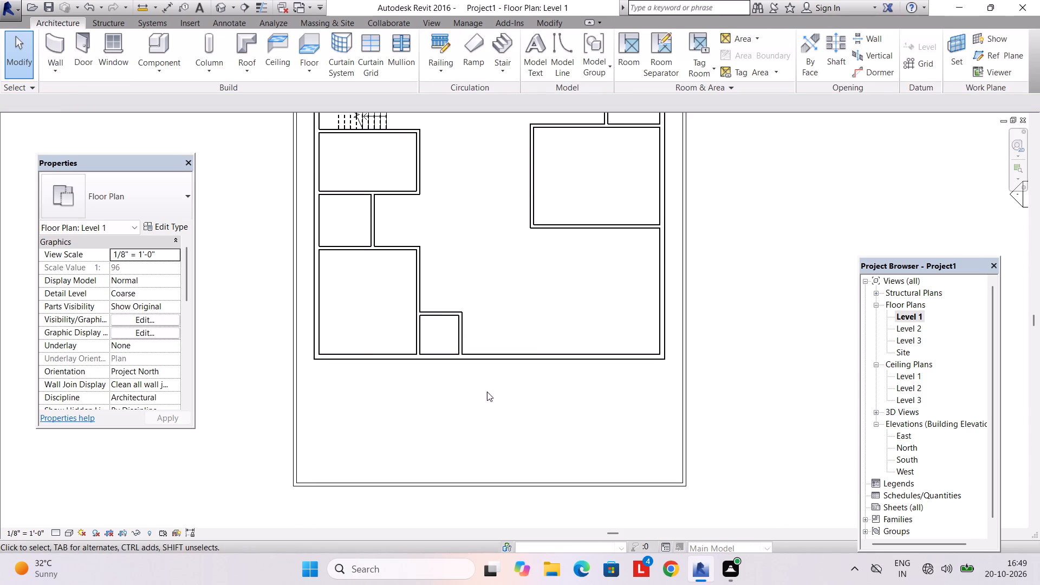
{"action": "scroll", "coordinate": [490, 387], "scroll_direction": "down", "scroll_amount": 1}
{"action": "middle_click_drag", "start_coordinate": [492, 415], "coordinate": [502, 441]}
{"action": "middle_click_drag", "start_coordinate": [504, 360], "coordinate": [520, 467]}
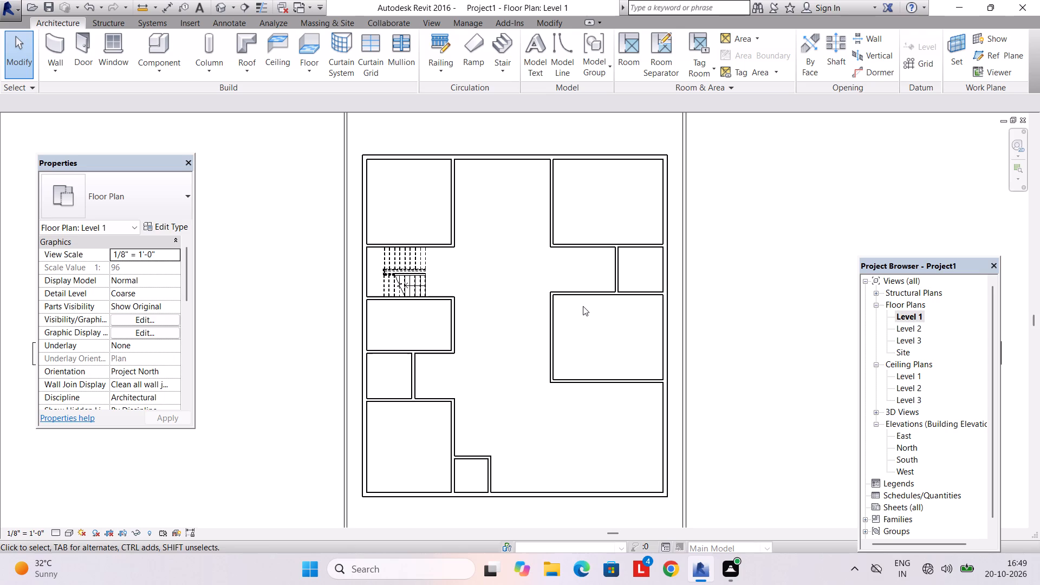
{"action": "key", "text": "Escape"}
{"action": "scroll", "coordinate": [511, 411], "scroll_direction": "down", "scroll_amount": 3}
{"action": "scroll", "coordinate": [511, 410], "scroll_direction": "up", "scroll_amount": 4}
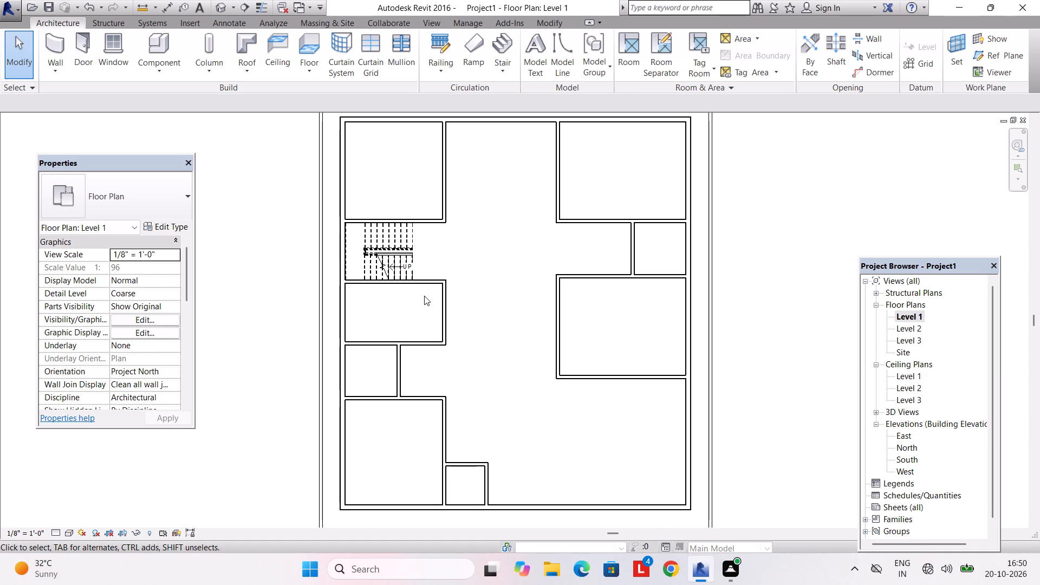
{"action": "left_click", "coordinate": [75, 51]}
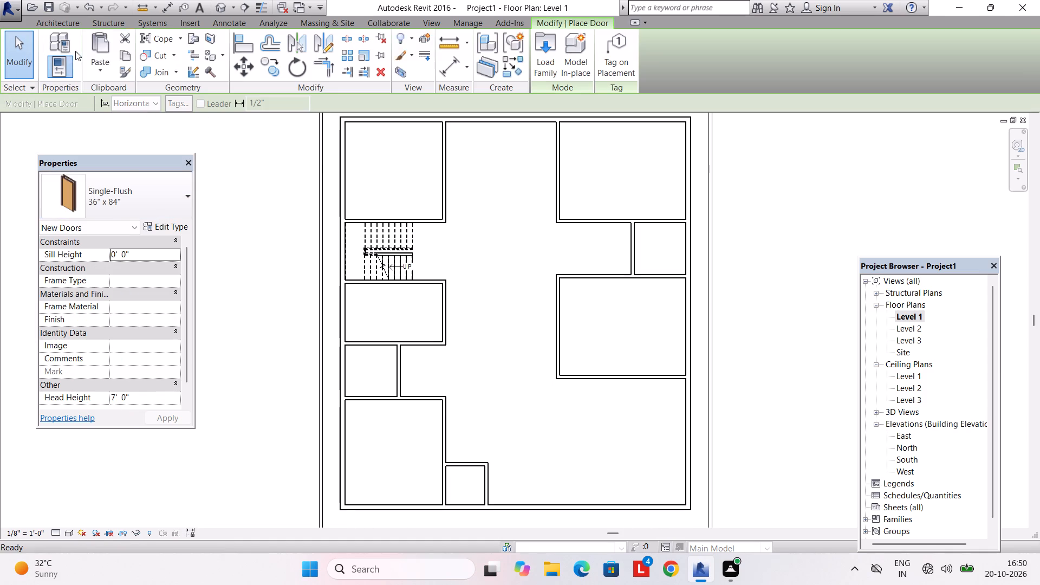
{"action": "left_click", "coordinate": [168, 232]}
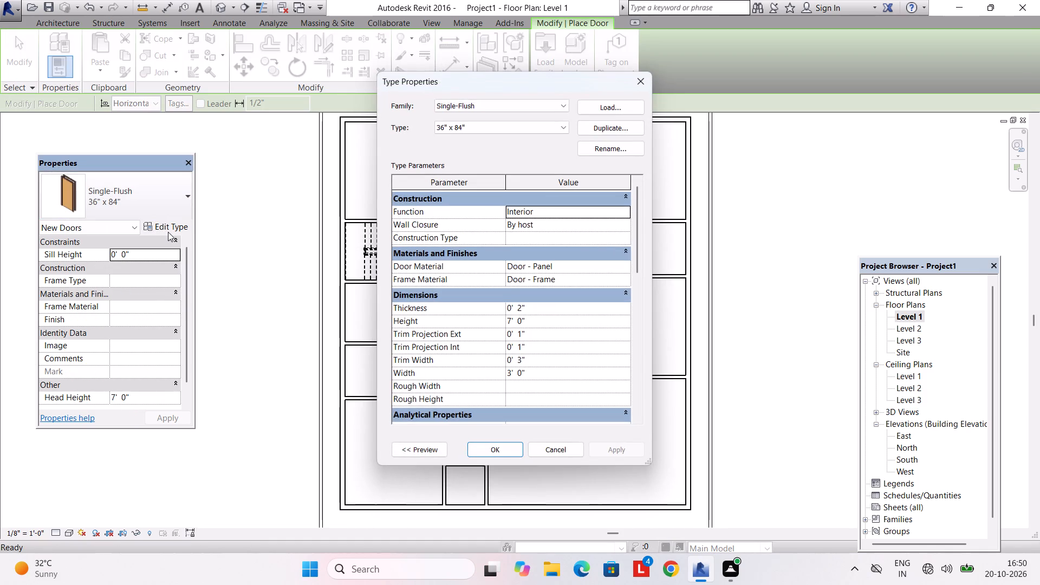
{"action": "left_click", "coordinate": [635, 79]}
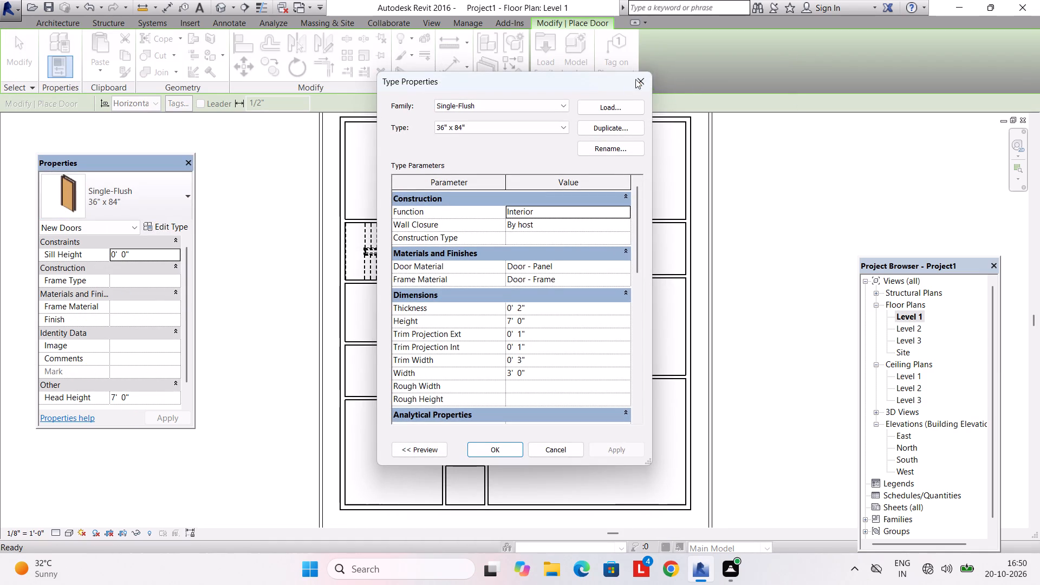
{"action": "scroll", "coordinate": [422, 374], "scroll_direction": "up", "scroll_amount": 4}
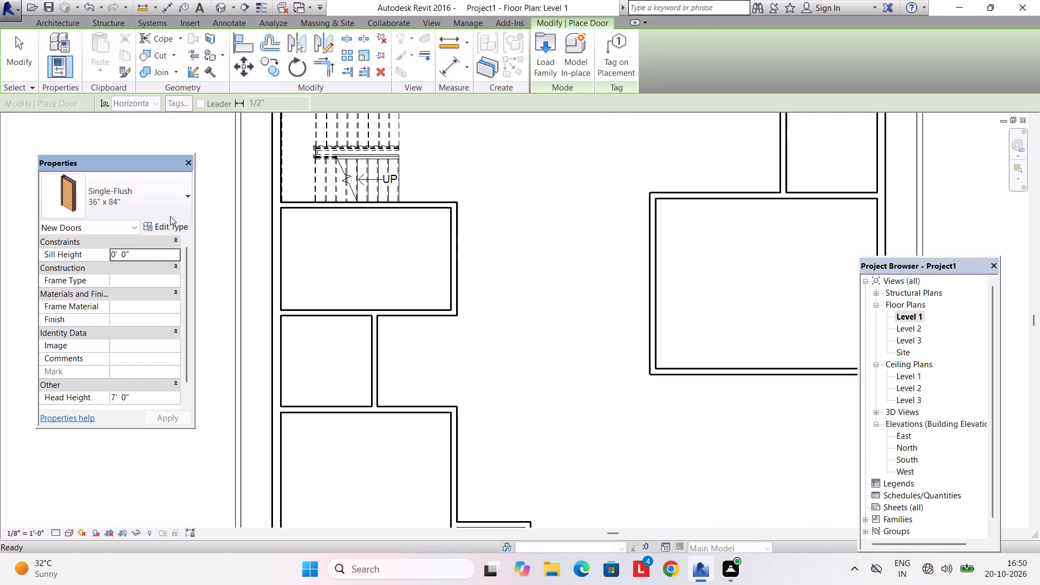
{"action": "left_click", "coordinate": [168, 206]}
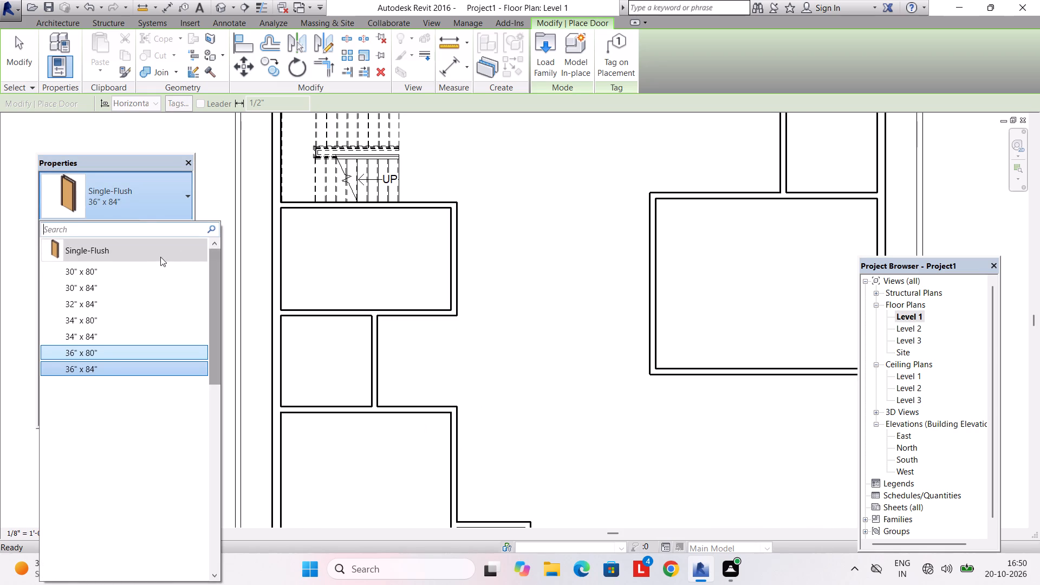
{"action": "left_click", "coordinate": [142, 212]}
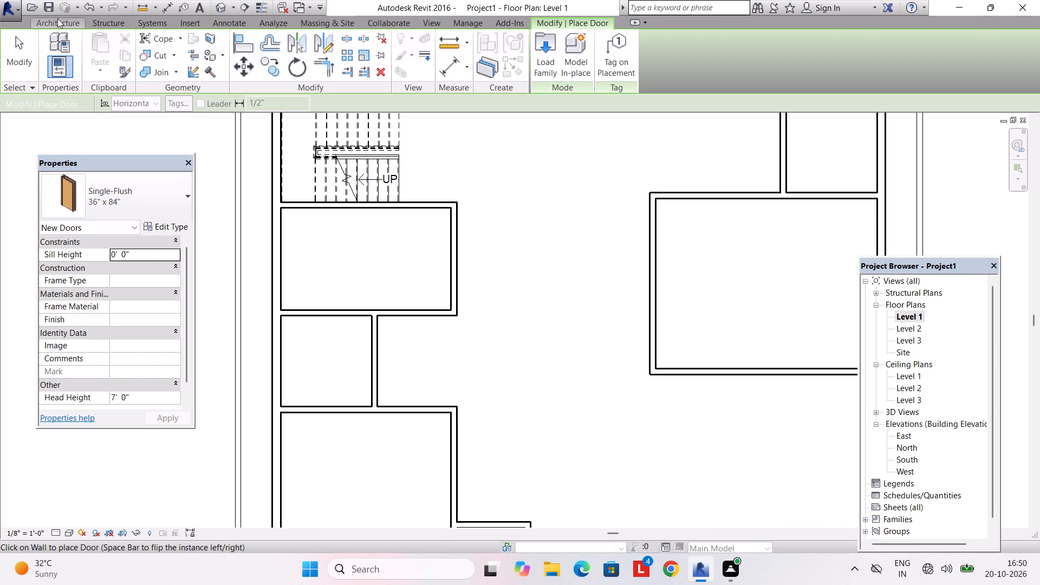
Place inward-opening 36" x 84" Single-Flush doors in the bottom-left room's top wall and the below-stair room's bottom wall, about 2' from their right ends.
{"action": "left_click", "coordinate": [57, 18]}
{"action": "left_click", "coordinate": [87, 53]}
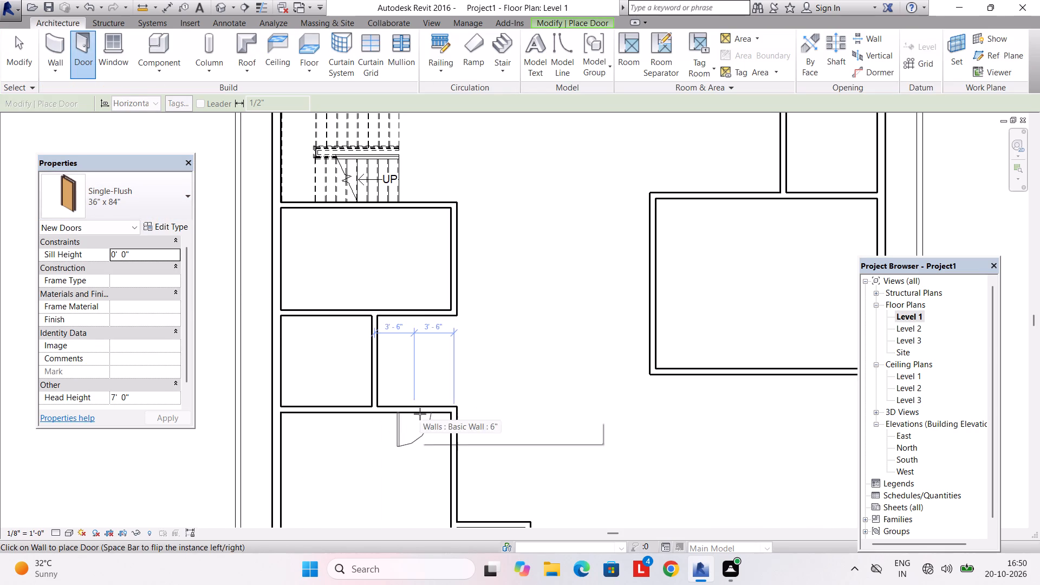
{"action": "key", "text": "space"}
{"action": "scroll", "coordinate": [424, 413], "scroll_direction": "up", "scroll_amount": 7}
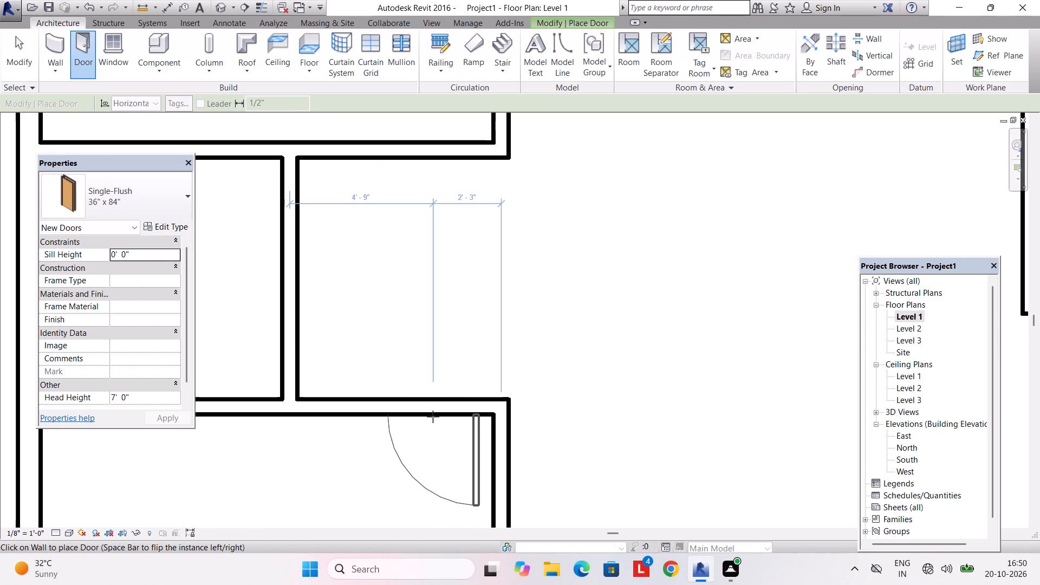
{"action": "left_click", "coordinate": [439, 417]}
{"action": "scroll", "coordinate": [446, 339], "scroll_direction": "down", "scroll_amount": 3}
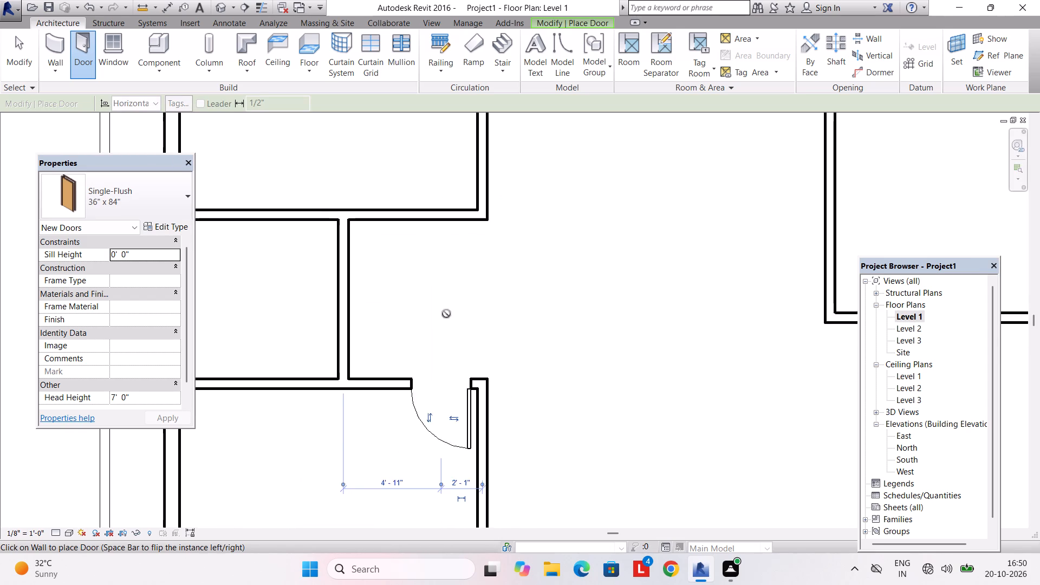
{"action": "middle_click_drag", "start_coordinate": [444, 307], "coordinate": [445, 439]}
{"action": "key", "text": "space"}
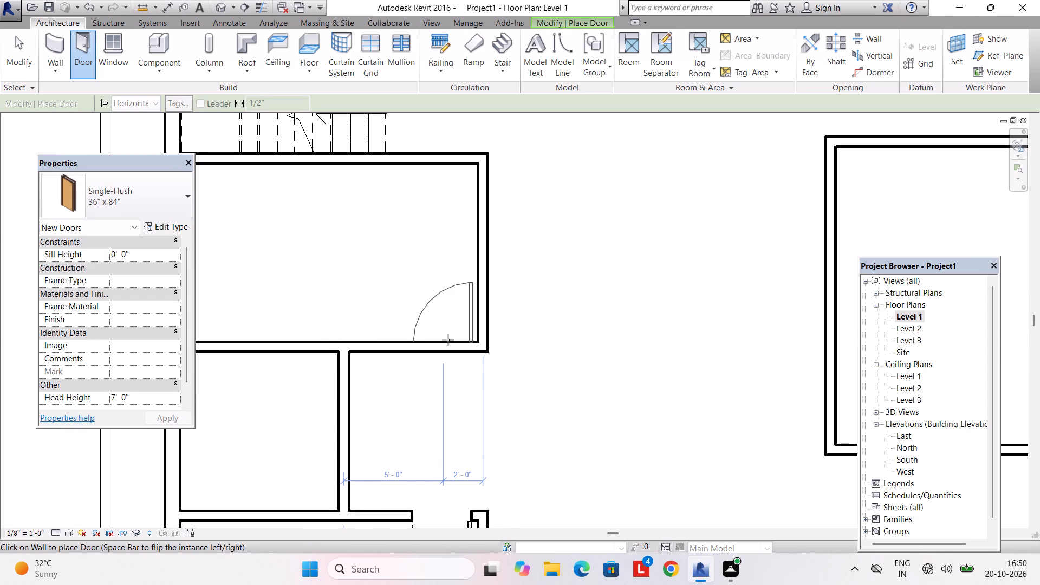
{"action": "left_click", "coordinate": [448, 340]}
Place a 36" x 84" door in the right wall of the small left room, centred 2' from its lower wall and opening inward.
{"action": "scroll", "coordinate": [602, 342], "scroll_direction": "down", "scroll_amount": 4}
{"action": "middle_click_drag", "start_coordinate": [603, 342], "coordinate": [566, 389]}
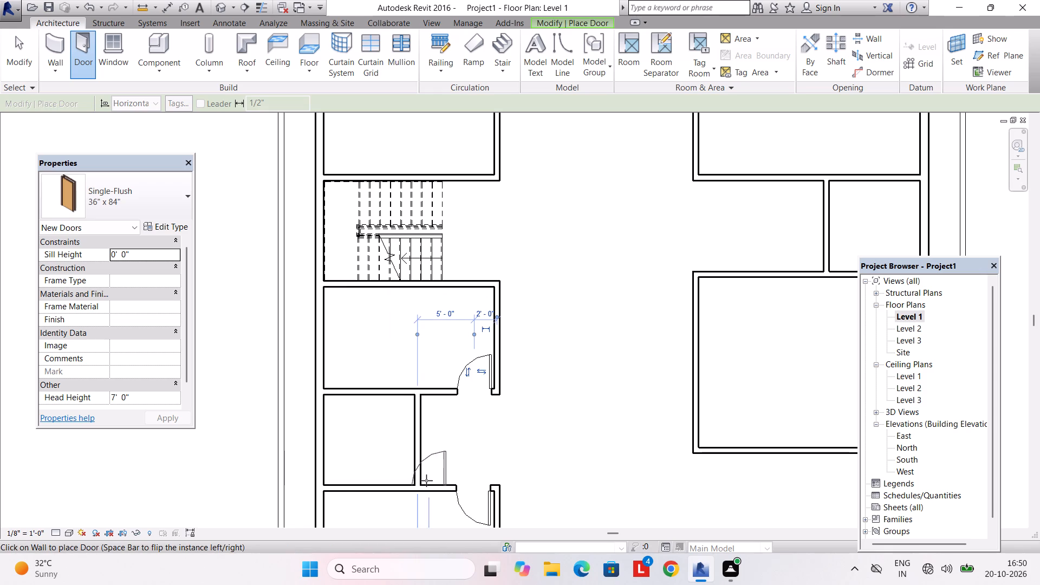
{"action": "scroll", "coordinate": [415, 468], "scroll_direction": "up", "scroll_amount": 2}
{"action": "key", "text": "space"}
{"action": "left_click", "coordinate": [415, 463]}
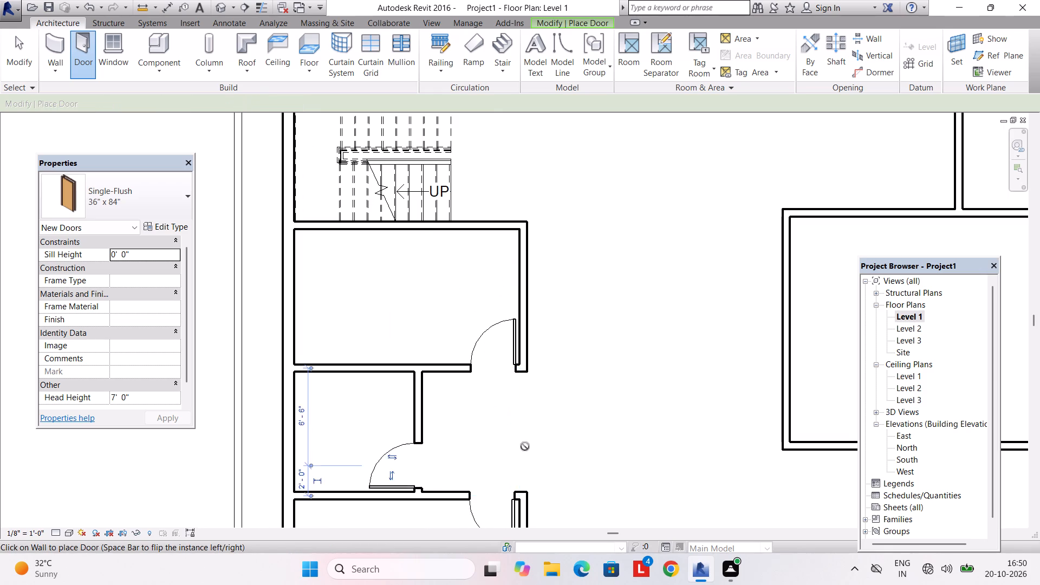
Place inward-opening 36" x 84" doors in the lower-right room's top wall and the upper-right room's bottom wall, each centred 2' from the left wall.
{"action": "scroll", "coordinate": [525, 446], "scroll_direction": "down", "scroll_amount": 2}
{"action": "middle_click_drag", "start_coordinate": [550, 438], "coordinate": [424, 449]}
{"action": "middle_click_drag", "start_coordinate": [620, 315], "coordinate": [607, 423]}
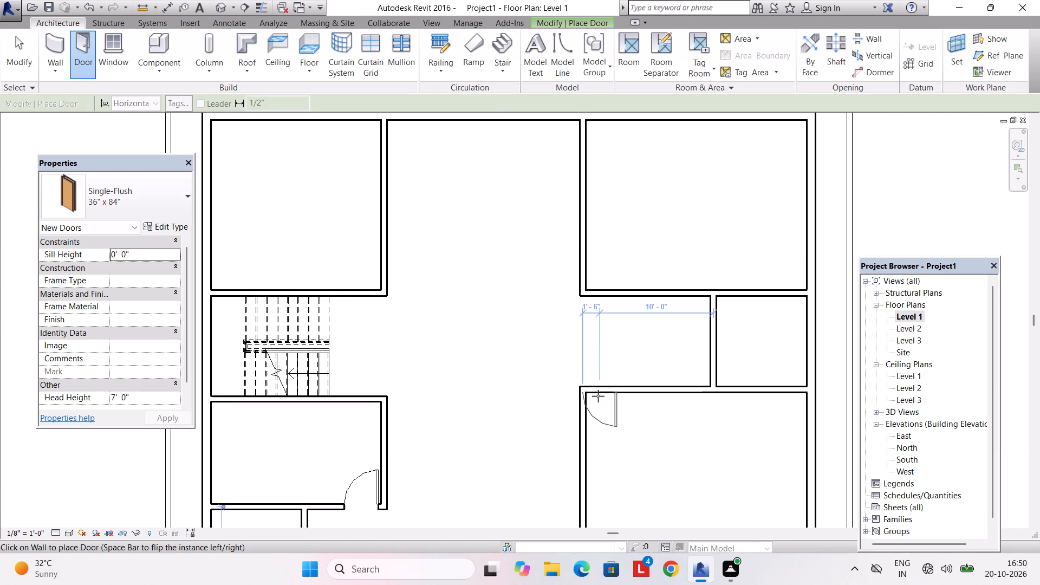
{"action": "key", "text": "space"}
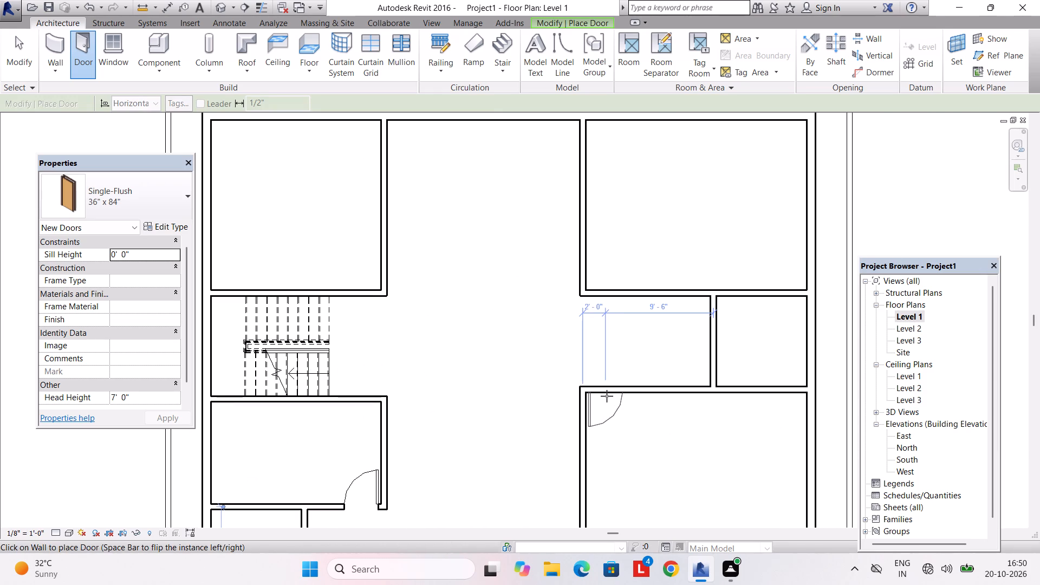
{"action": "left_click", "coordinate": [607, 396]}
{"action": "middle_click_drag", "start_coordinate": [612, 336], "coordinate": [602, 432]}
{"action": "scroll", "coordinate": [602, 432], "scroll_direction": "down", "scroll_amount": 1}
{"action": "scroll", "coordinate": [585, 377], "scroll_direction": "up", "scroll_amount": 3}
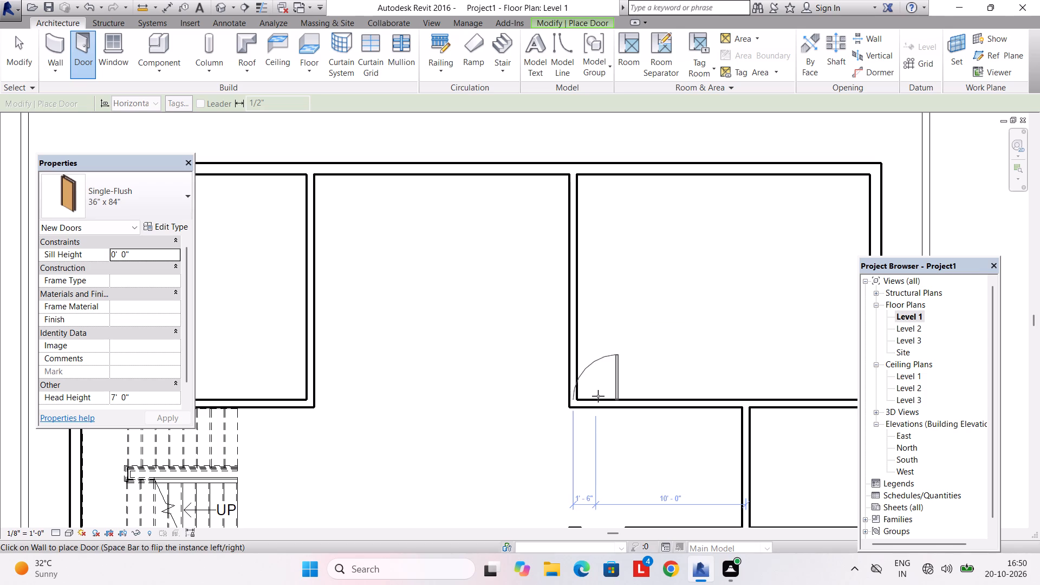
{"action": "key", "text": "space"}
{"action": "left_click", "coordinate": [605, 396]}
Place a 36" x 84" door in the upper-left room's right wall, centred 2' from its bottom wall and opening inward.
{"action": "middle_click_drag", "start_coordinate": [433, 402], "coordinate": [586, 466]}
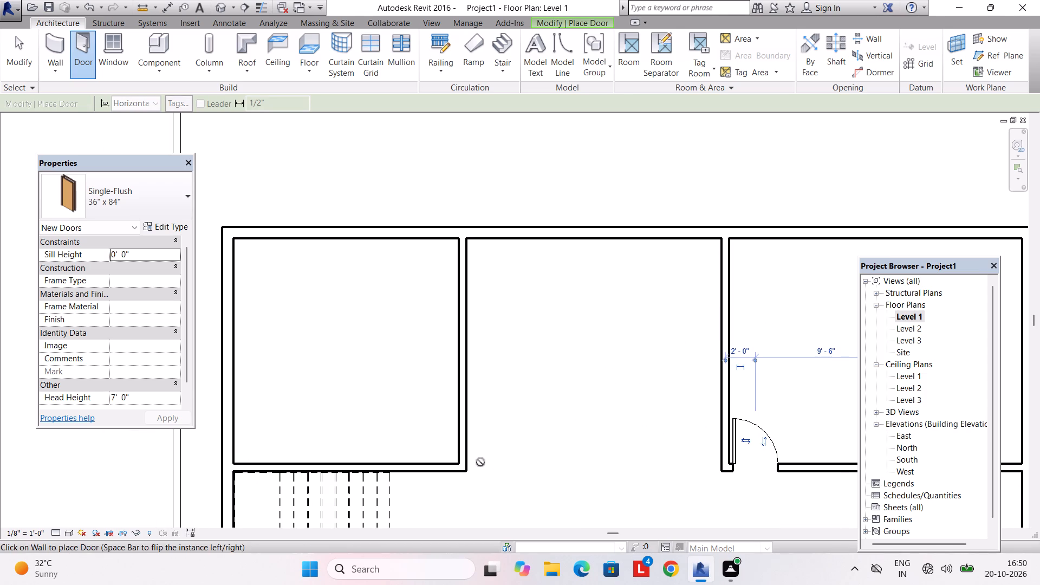
{"action": "key", "text": "space"}
{"action": "key", "text": "space"}
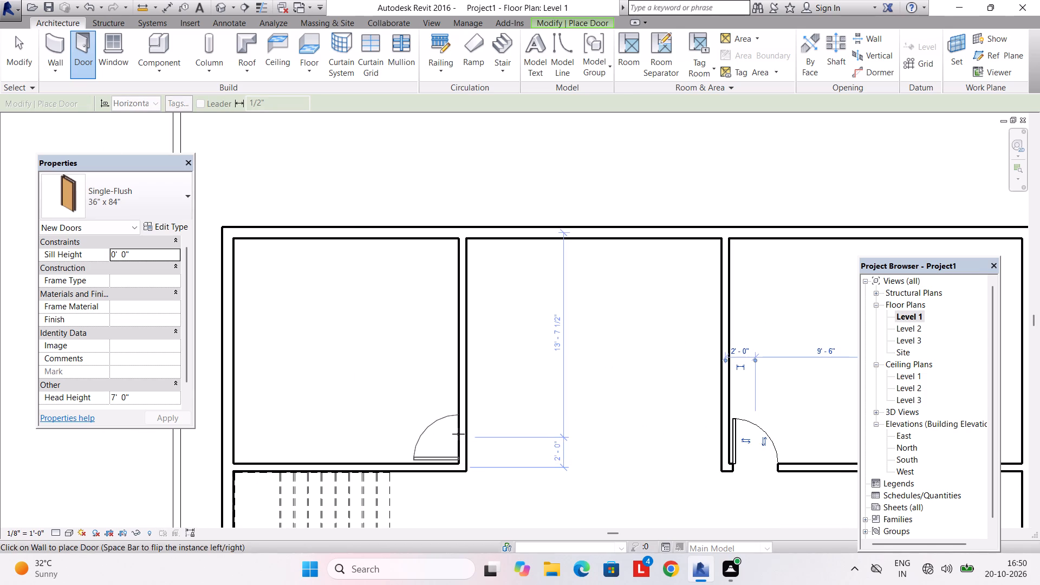
{"action": "left_click", "coordinate": [458, 434]}
Place a 36" x 84" door in the left wall of the small right-hand room, centred 2' from its top wall and opening inward.
{"action": "scroll", "coordinate": [535, 457], "scroll_direction": "down", "scroll_amount": 3}
{"action": "middle_click_drag", "start_coordinate": [553, 469], "coordinate": [514, 399]}
{"action": "scroll", "coordinate": [543, 429], "scroll_direction": "down", "scroll_amount": 2}
{"action": "middle_click_drag", "start_coordinate": [543, 431], "coordinate": [514, 406]}
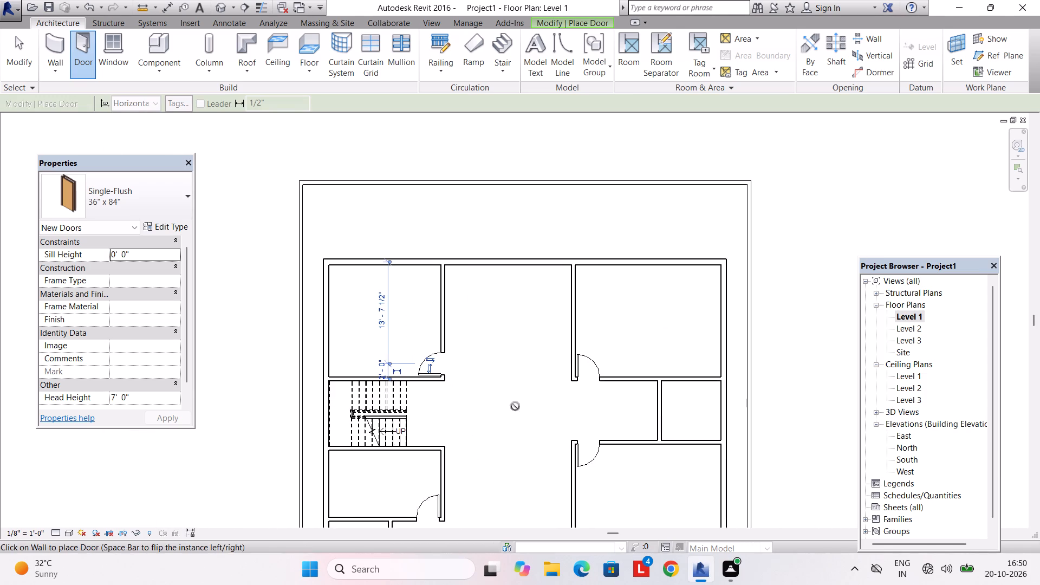
{"action": "scroll", "coordinate": [676, 404], "scroll_direction": "up", "scroll_amount": 2}
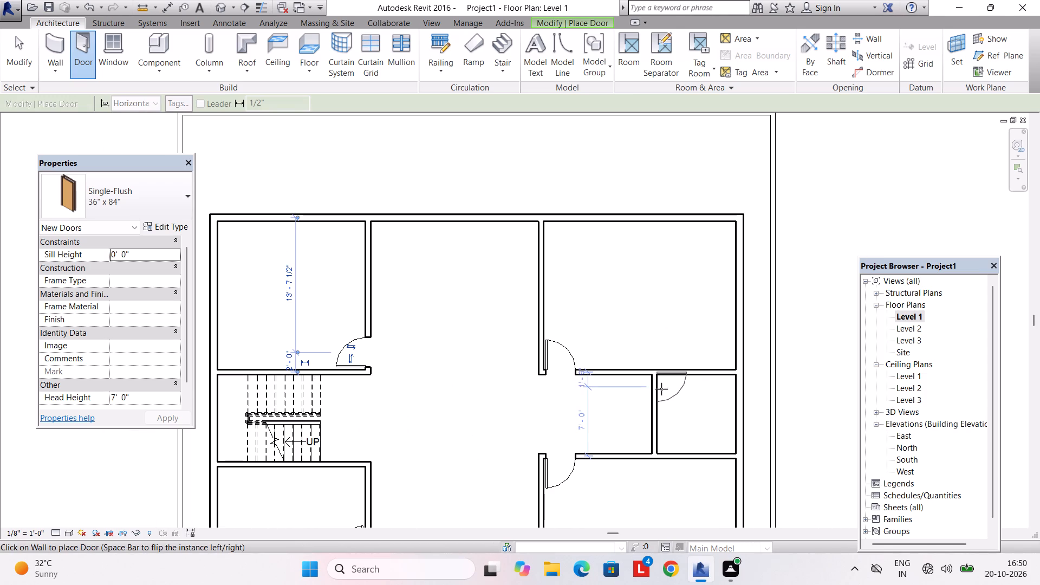
{"action": "scroll", "coordinate": [661, 395], "scroll_direction": "up", "scroll_amount": 4}
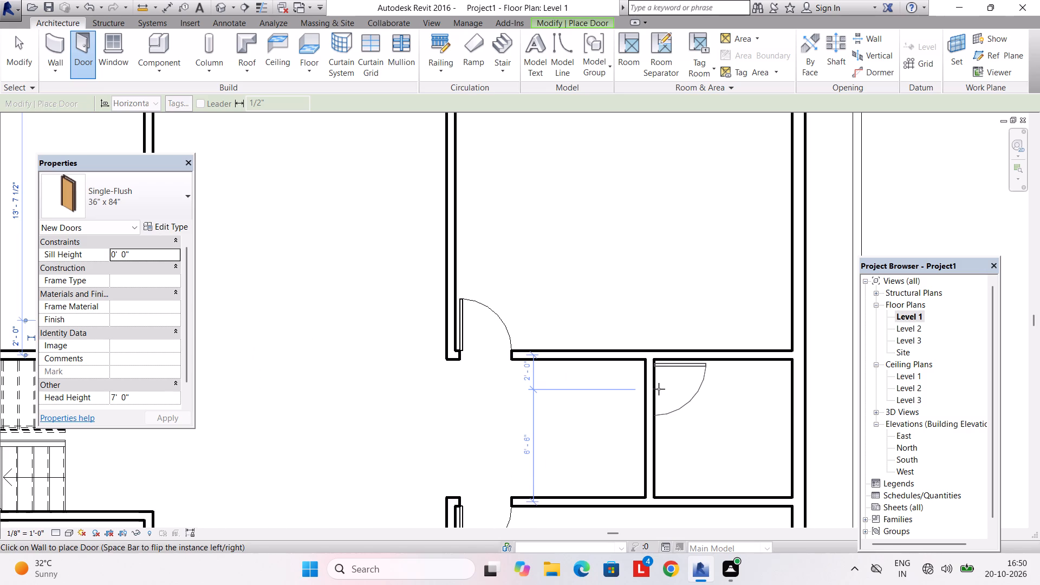
{"action": "left_click", "coordinate": [659, 389]}
Place a 36" x 84" door in the top wall of the small bottom room, centred 2' from its right wall and opening inward.
{"action": "scroll", "coordinate": [628, 399], "scroll_direction": "down", "scroll_amount": 3}
{"action": "middle_click_drag", "start_coordinate": [574, 430], "coordinate": [564, 350]}
{"action": "scroll", "coordinate": [570, 421], "scroll_direction": "down", "scroll_amount": 3}
{"action": "middle_click_drag", "start_coordinate": [570, 451], "coordinate": [570, 366]}
{"action": "middle_click_drag", "start_coordinate": [571, 402], "coordinate": [567, 340]}
{"action": "scroll", "coordinate": [499, 453], "scroll_direction": "up", "scroll_amount": 2}
{"action": "middle_click_drag", "start_coordinate": [502, 439], "coordinate": [645, 331]}
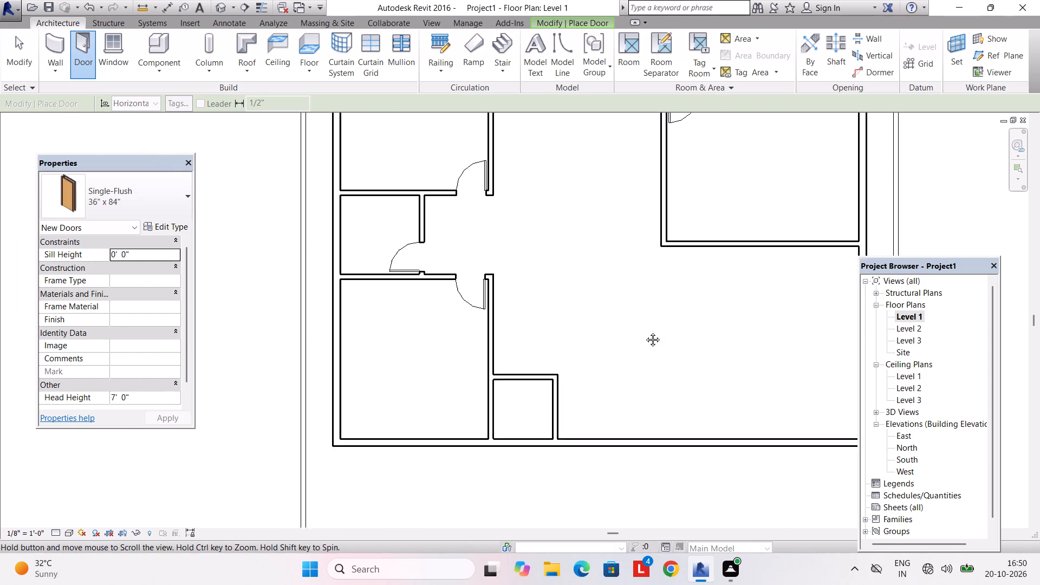
{"action": "middle_click_drag", "start_coordinate": [645, 331], "coordinate": [646, 329]}
{"action": "key", "text": "space"}
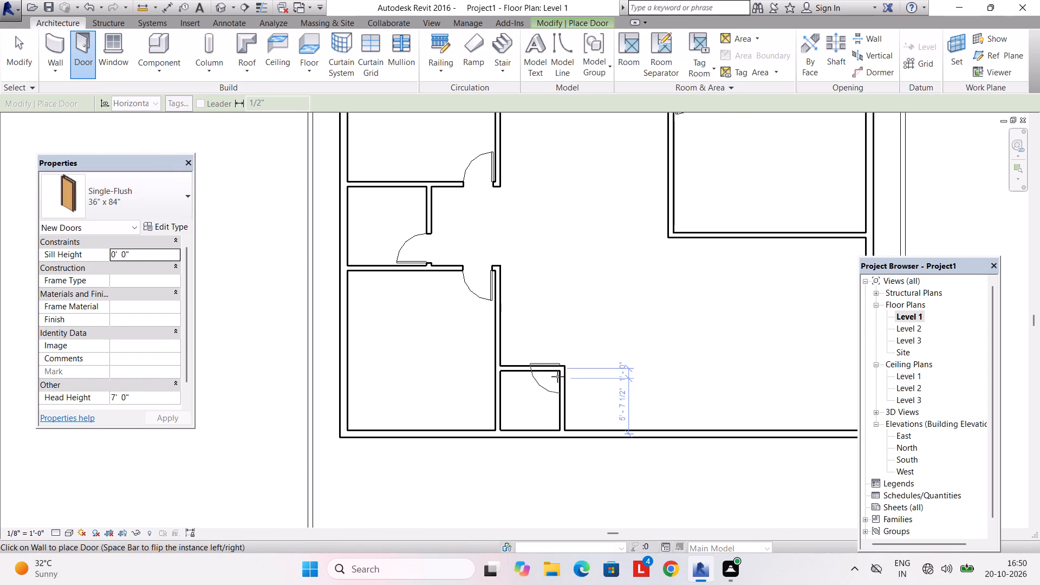
{"action": "key", "text": "space"}
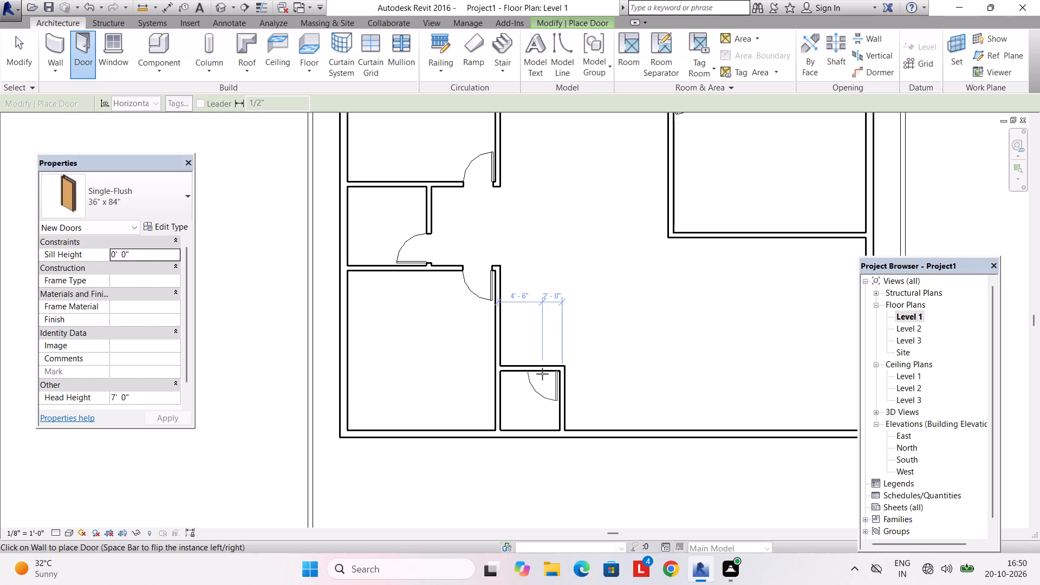
{"action": "scroll", "coordinate": [541, 374], "scroll_direction": "up", "scroll_amount": 5}
{"action": "left_click", "coordinate": [541, 374]}
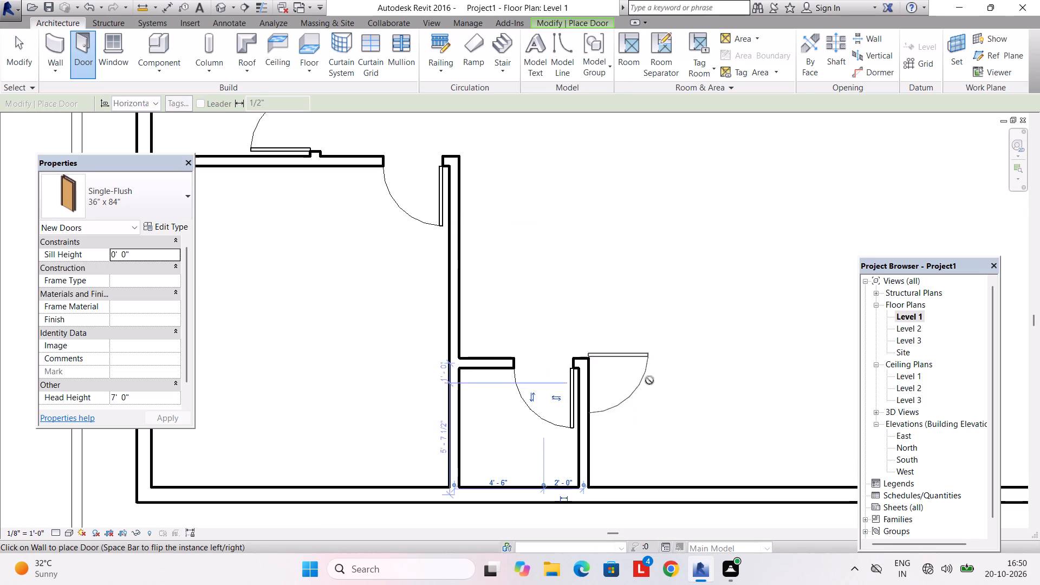
Duplicate the Single-Flush door type as 2.5' and set its width to 2.5'.
{"action": "scroll", "coordinate": [673, 380], "scroll_direction": "down", "scroll_amount": 4}
{"action": "scroll", "coordinate": [748, 367], "scroll_direction": "down", "scroll_amount": 4}
{"action": "middle_click_drag", "start_coordinate": [748, 367], "coordinate": [670, 395]}
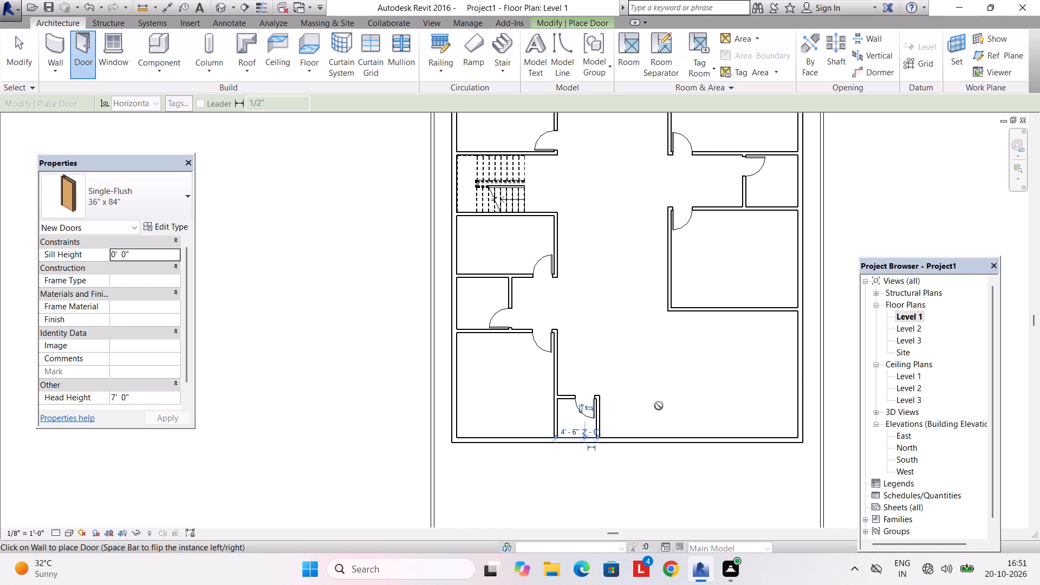
{"action": "left_click", "coordinate": [146, 227]}
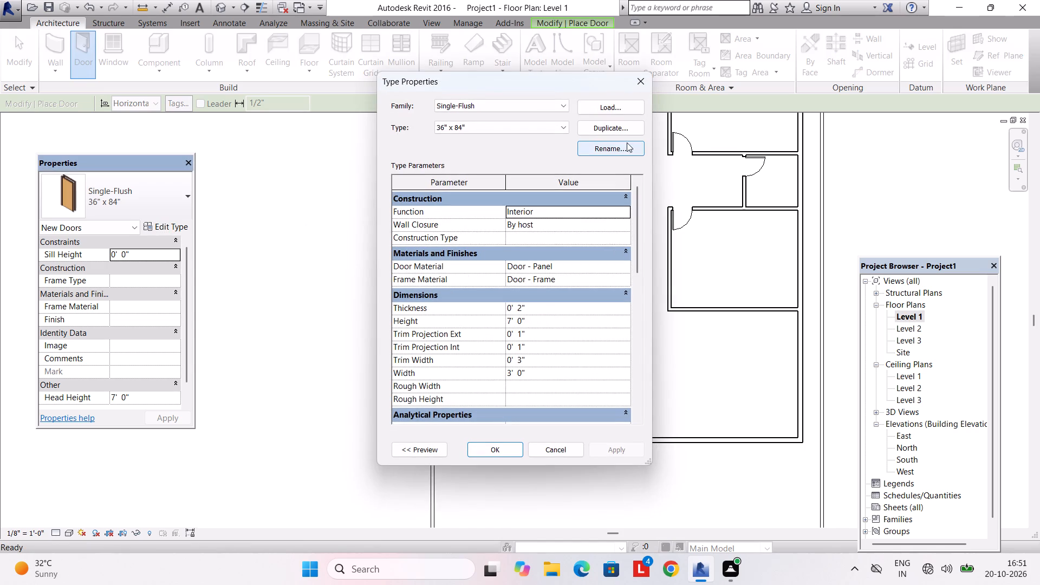
{"action": "left_click", "coordinate": [624, 133]}
{"action": "type", "text": "2.5'"}
{"action": "key", "text": "Return"}
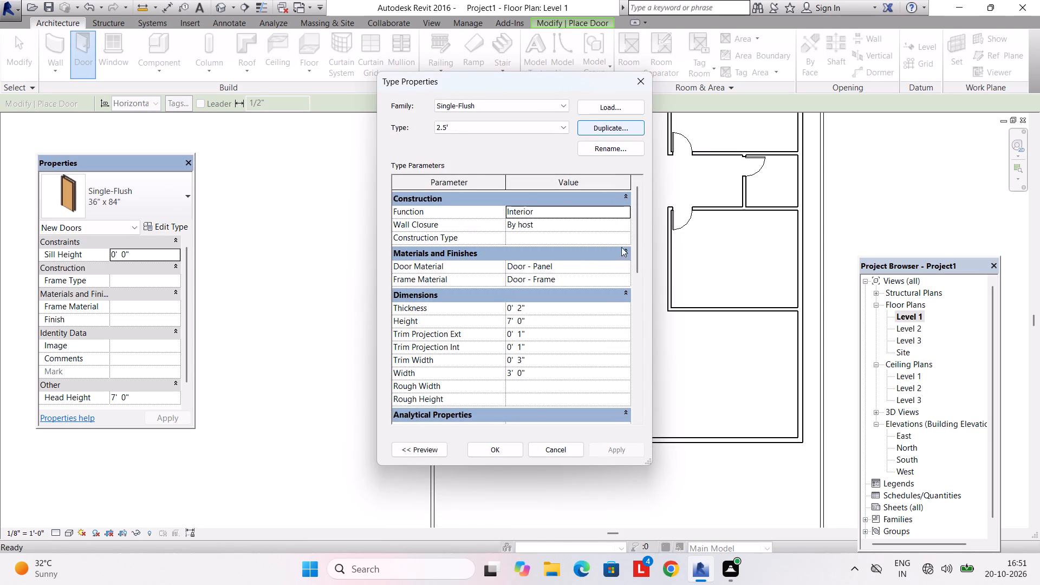
{"action": "left_click", "coordinate": [543, 370]}
{"action": "type", "text": "2.5'"}
{"action": "key", "text": "Return"}
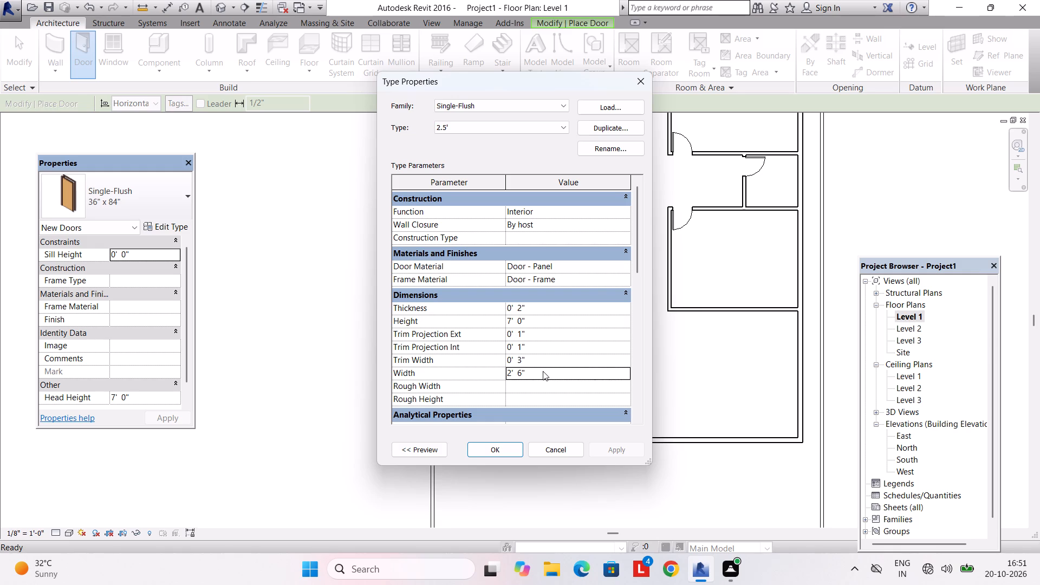
{"action": "left_click", "coordinate": [506, 460]}
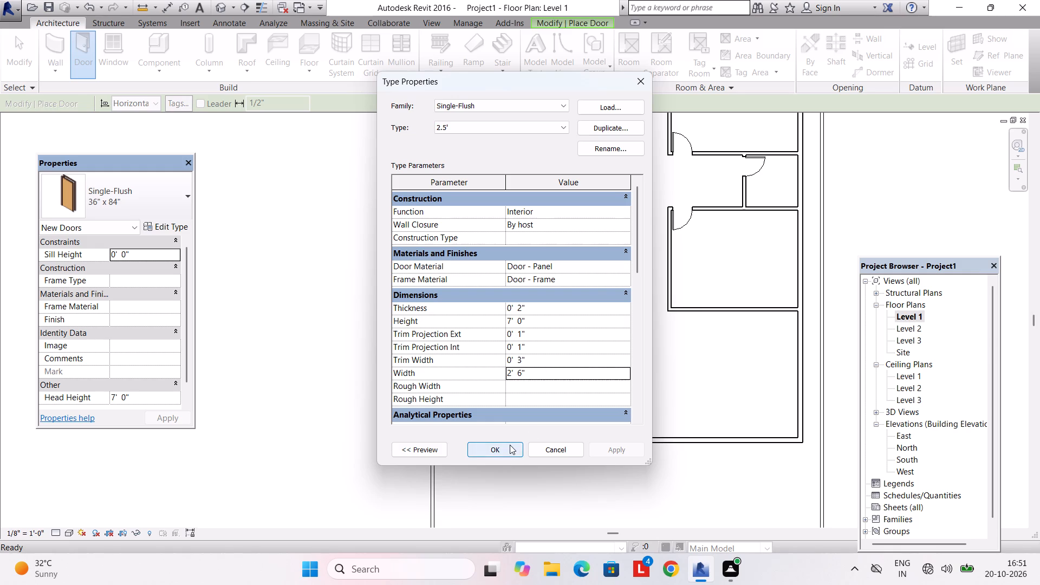
{"action": "left_click", "coordinate": [510, 445]}
{"action": "middle_click_drag", "start_coordinate": [617, 242], "coordinate": [569, 408]}
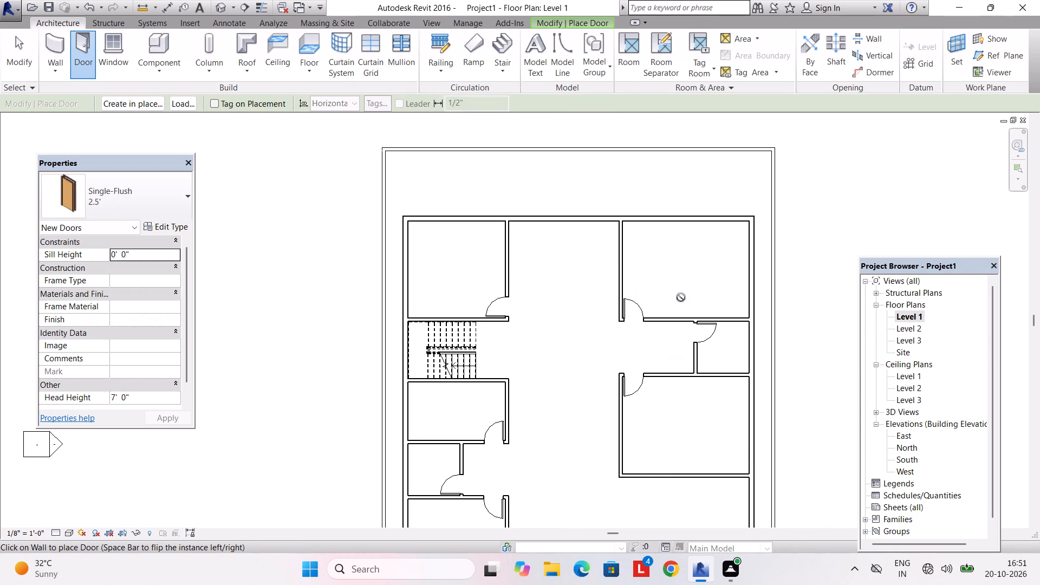
{"action": "key", "text": "Escape"}
Draw two 6" walls enclosing the upper-right room's top-right corner: one starting 5' from the corner and running 5' down, one closing to the right wall.
{"action": "middle_click_drag", "start_coordinate": [526, 321], "coordinate": [500, 346]}
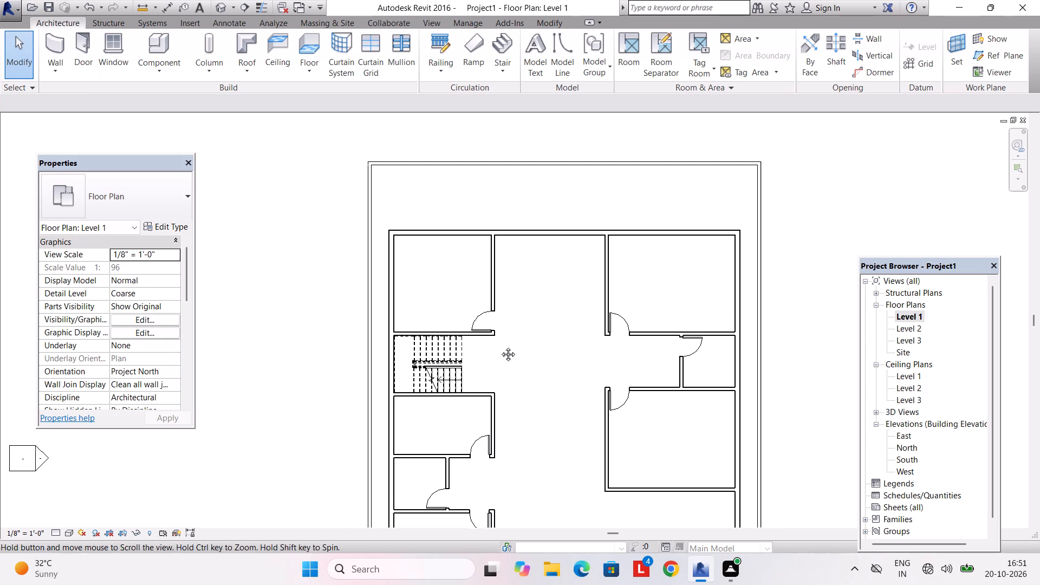
{"action": "middle_click_drag", "start_coordinate": [500, 346], "coordinate": [499, 347]}
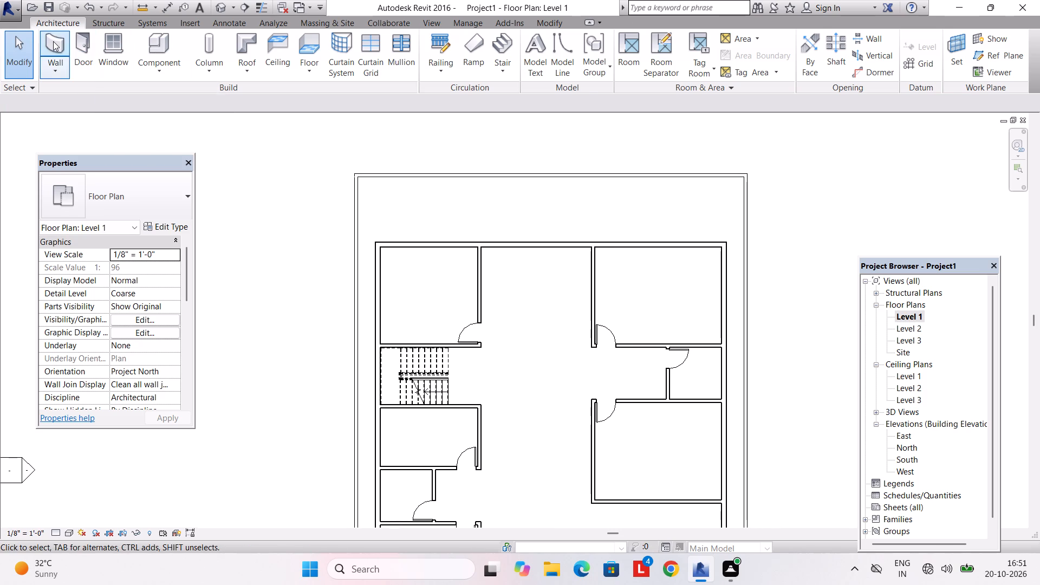
{"action": "left_click", "coordinate": [53, 41]}
{"action": "scroll", "coordinate": [674, 237], "scroll_direction": "up", "scroll_amount": 3}
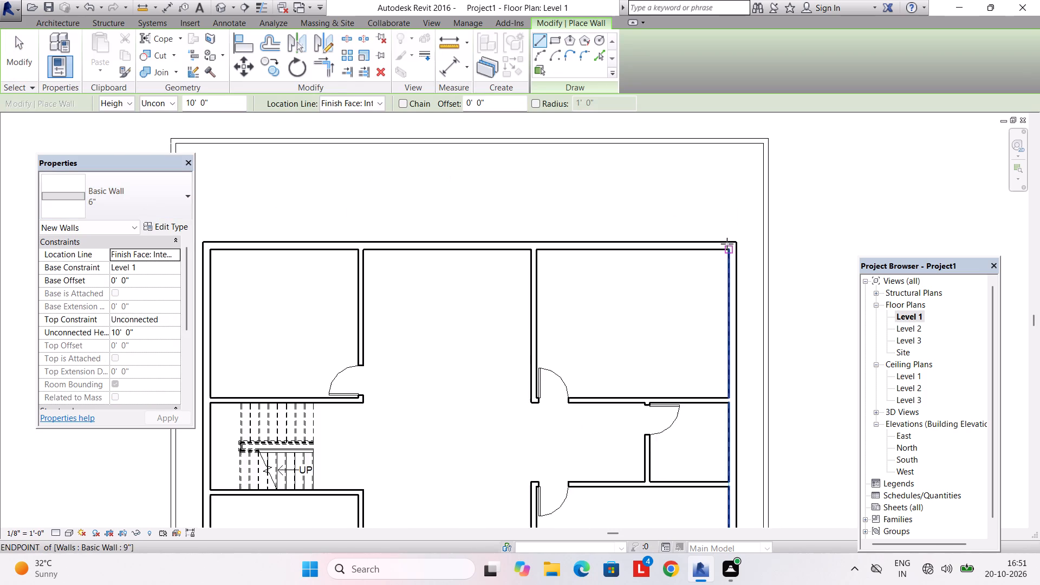
{"action": "scroll", "coordinate": [727, 244], "scroll_direction": "up", "scroll_amount": 3}
{"action": "type", "text": "5'"}
{"action": "key", "text": "Return"}
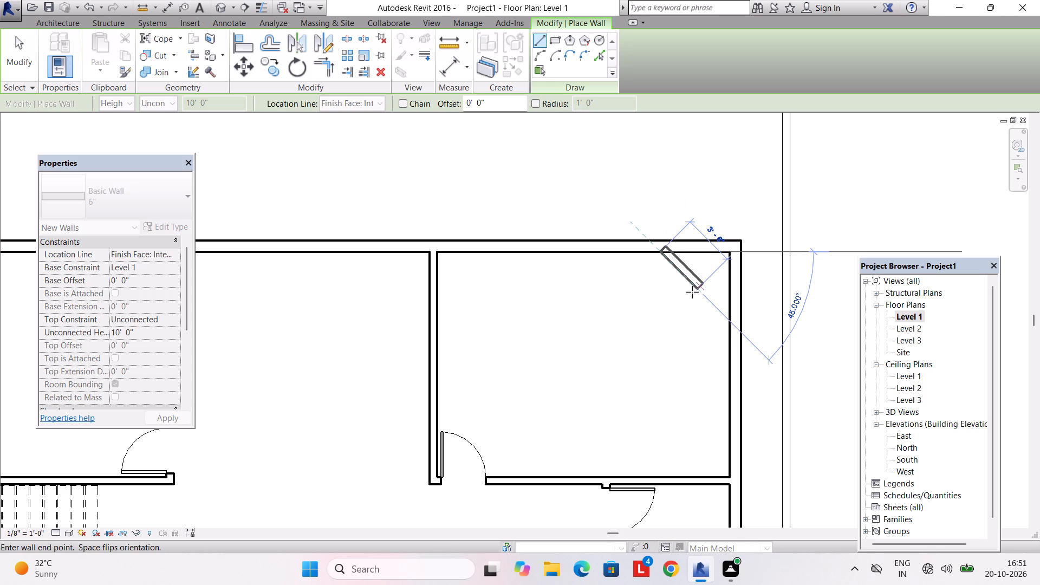
{"action": "type", "text": "5'"}
{"action": "key", "text": "Return"}
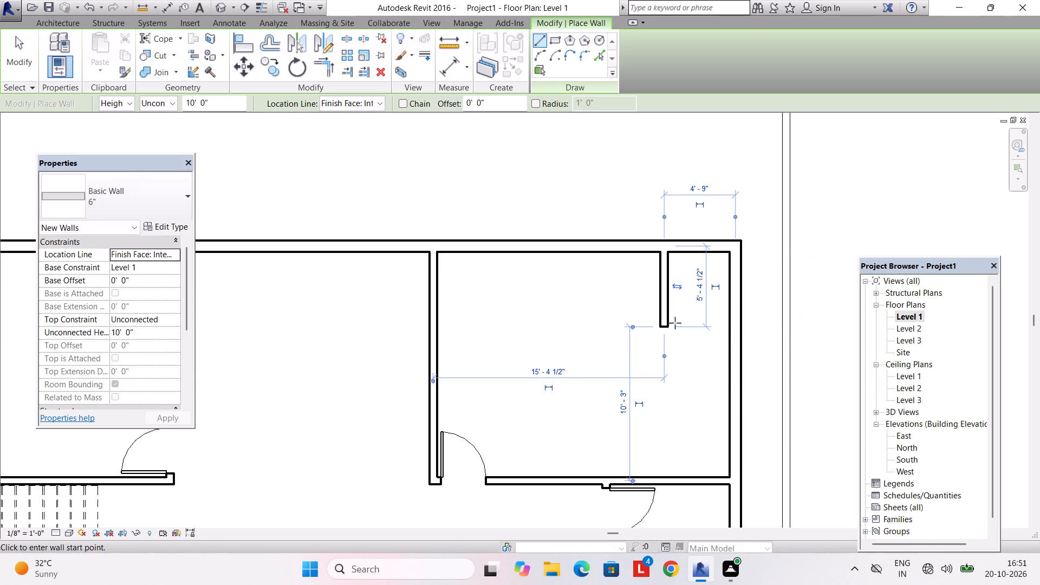
{"action": "left_click", "coordinate": [672, 328]}
{"action": "key", "text": "space"}
{"action": "left_click", "coordinate": [725, 329]}
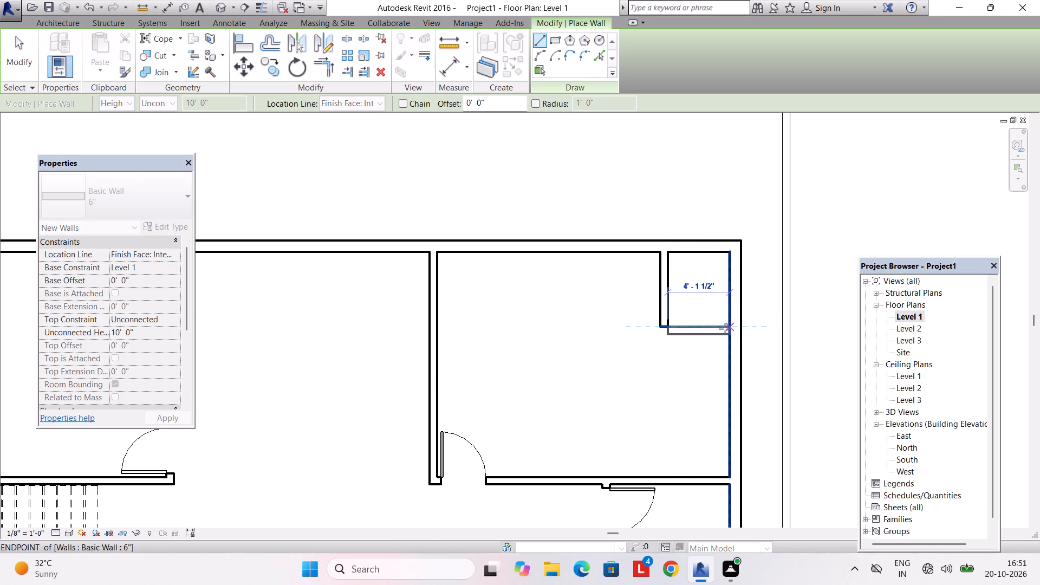
{"action": "key", "text": "Escape"}
{"action": "key", "text": "Escape"}
Set the clear width of the new corner enclosure in the upper-right room to 5', measured between inner wall faces.
{"action": "left_click", "coordinate": [670, 305]}
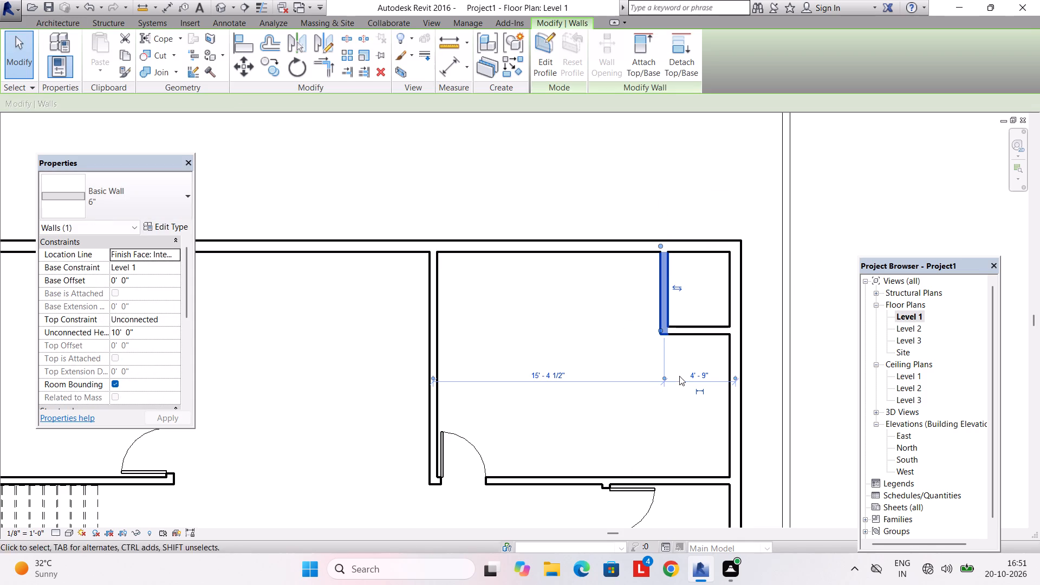
{"action": "left_click", "coordinate": [665, 379]}
{"action": "left_click", "coordinate": [662, 379]}
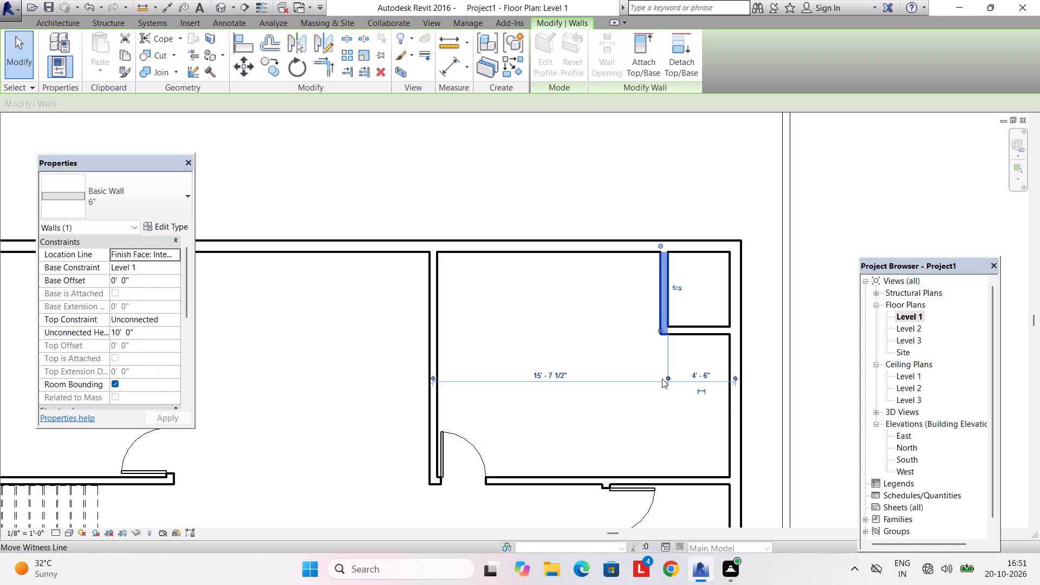
{"action": "left_click", "coordinate": [737, 376]}
{"action": "left_click", "coordinate": [699, 372]}
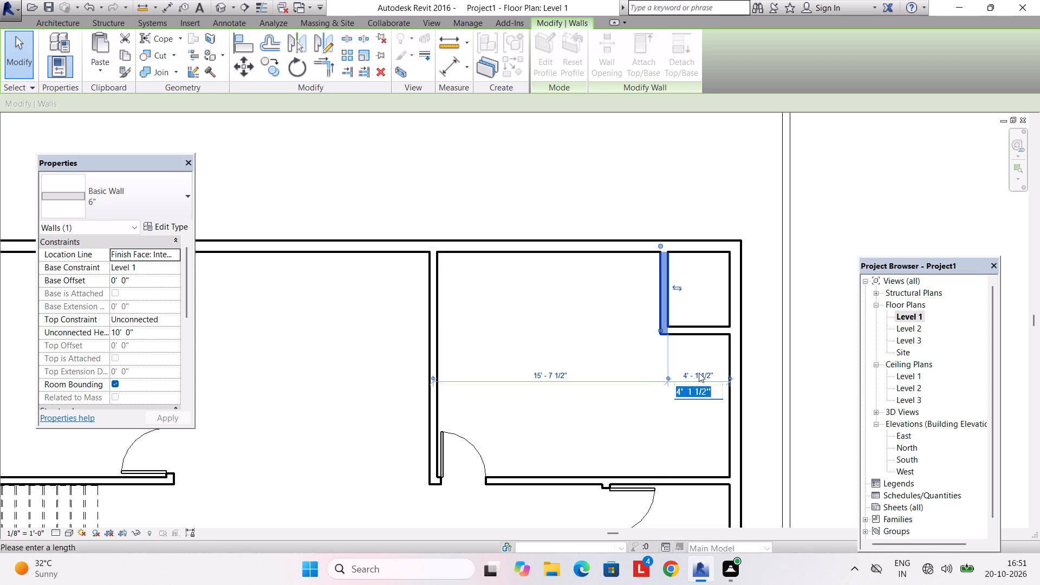
{"action": "type", "text": "5'"}
{"action": "key", "text": "Return"}
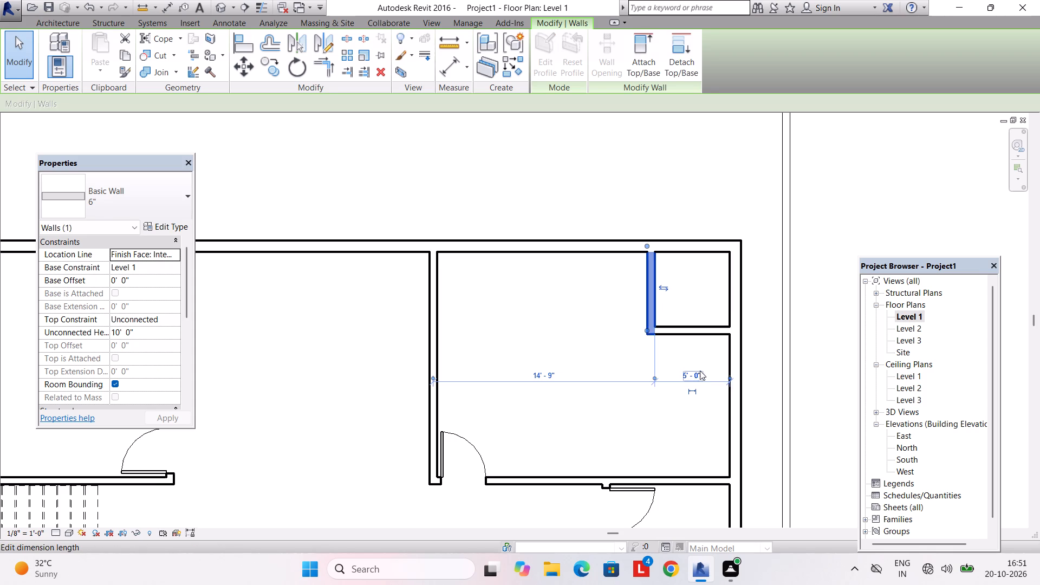
Check the inside depth of the upper-right room's corner enclosure between the inner faces of its top and bottom walls.
{"action": "left_click", "coordinate": [703, 333]}
{"action": "scroll", "coordinate": [688, 331], "scroll_direction": "up", "scroll_amount": 3}
{"action": "middle_click_drag", "start_coordinate": [763, 331], "coordinate": [678, 383]}
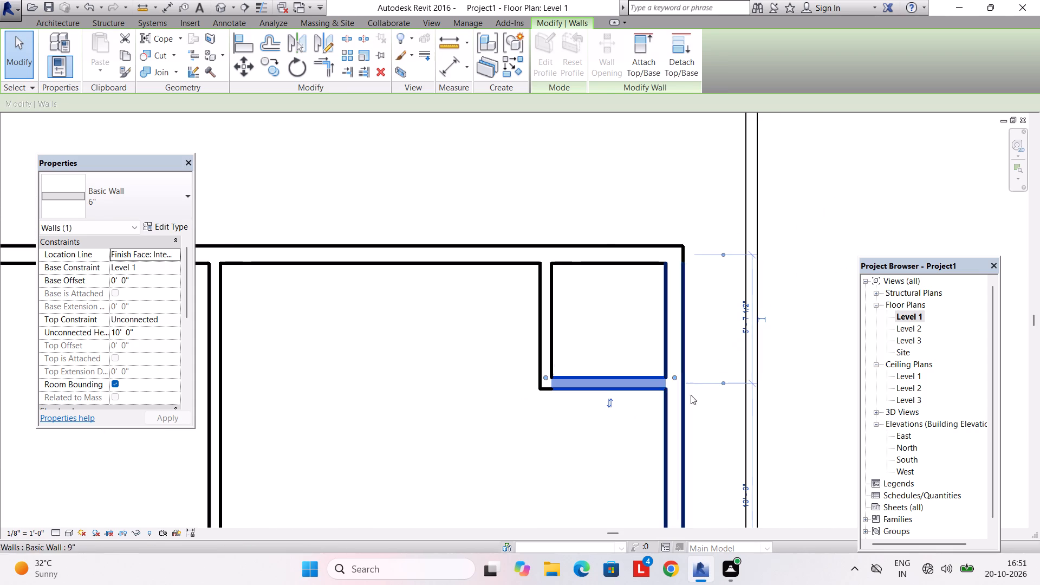
{"action": "left_click", "coordinate": [723, 384]}
{"action": "left_click", "coordinate": [723, 384]}
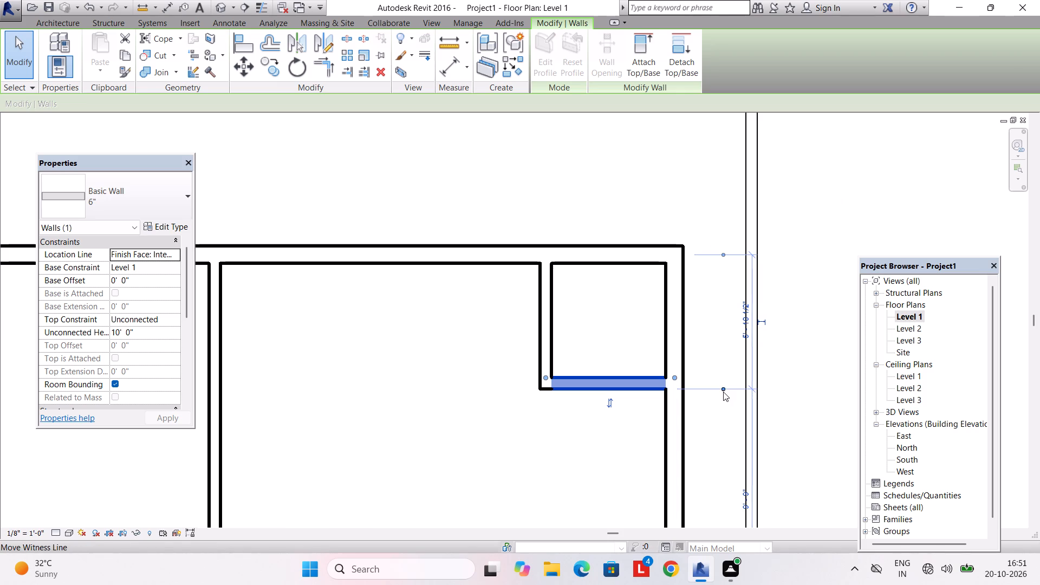
{"action": "left_click", "coordinate": [723, 392]}
{"action": "left_click", "coordinate": [724, 254]}
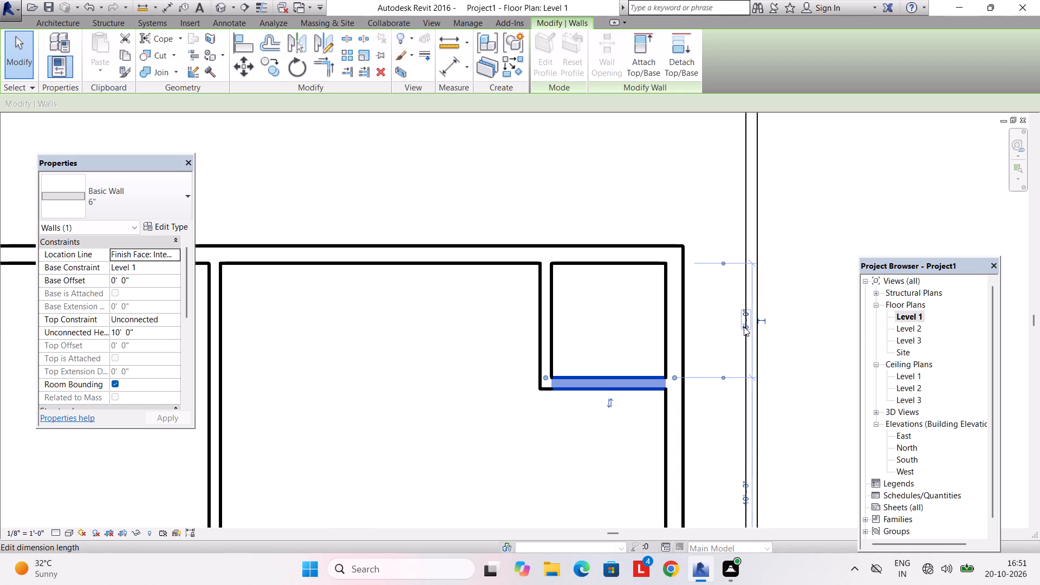
{"action": "scroll", "coordinate": [733, 352], "scroll_direction": "up", "scroll_amount": 2}
{"action": "scroll", "coordinate": [711, 417], "scroll_direction": "down", "scroll_amount": 1}
{"action": "key", "text": "Escape"}
Draw two 6" walls enclosing the lower-right bedroom's top-right corner: one starting 5' from the corner and running 5' down, one closing to the right wall.
{"action": "scroll", "coordinate": [623, 427], "scroll_direction": "down", "scroll_amount": 4}
{"action": "middle_click_drag", "start_coordinate": [567, 438], "coordinate": [531, 249]}
{"action": "scroll", "coordinate": [548, 300], "scroll_direction": "down", "scroll_amount": 3}
{"action": "middle_click_drag", "start_coordinate": [543, 309], "coordinate": [526, 232]}
{"action": "middle_click_drag", "start_coordinate": [534, 311], "coordinate": [532, 281]}
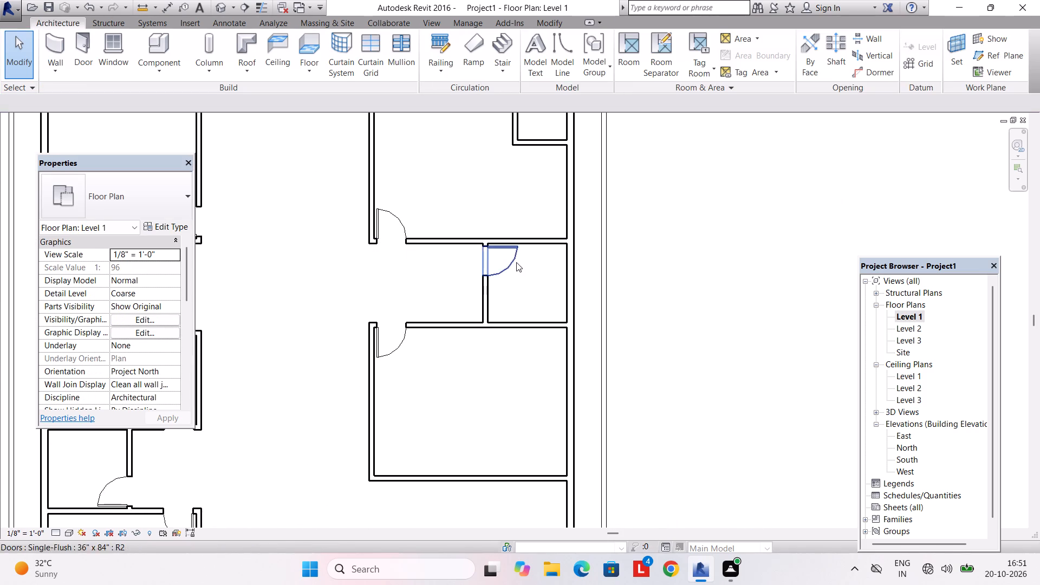
{"action": "middle_click_drag", "start_coordinate": [516, 262], "coordinate": [514, 310]}
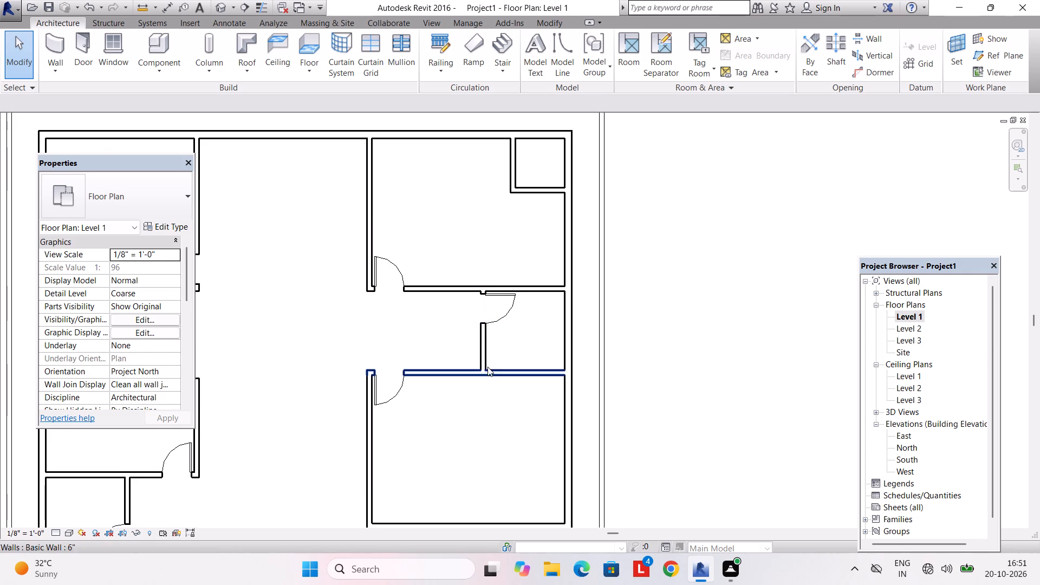
{"action": "left_click", "coordinate": [56, 48]}
{"action": "scroll", "coordinate": [532, 375], "scroll_direction": "up", "scroll_amount": 1}
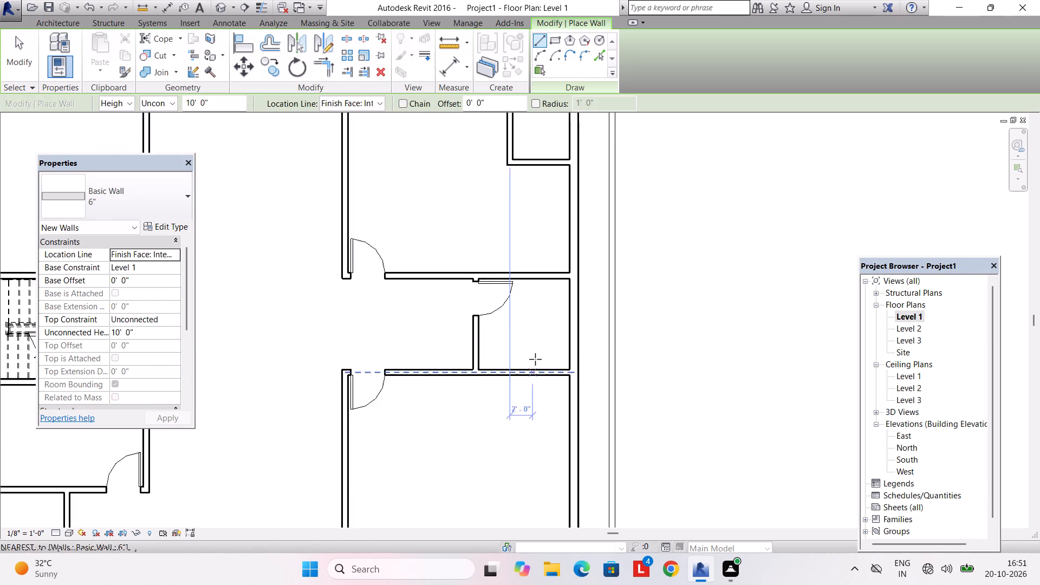
{"action": "scroll", "coordinate": [535, 359], "scroll_direction": "up", "scroll_amount": 1}
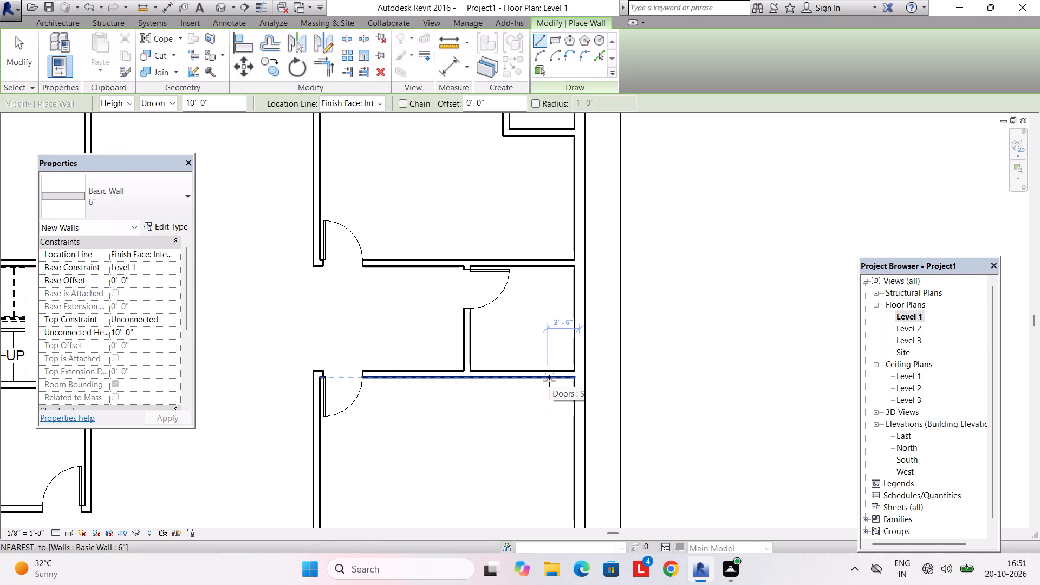
{"action": "type", "text": "5'"}
{"action": "key", "text": "Return"}
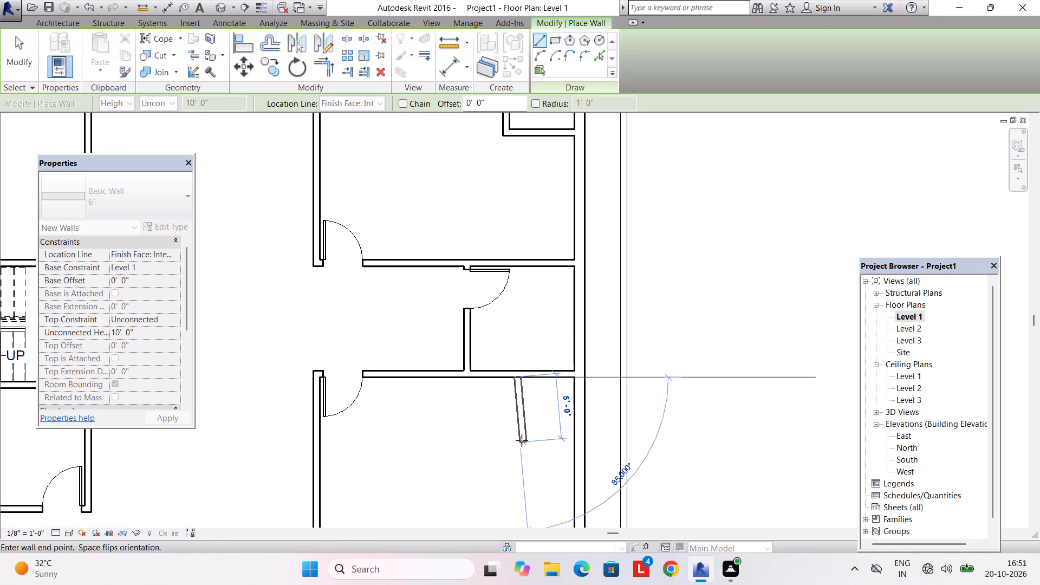
{"action": "type", "text": "5'"}
{"action": "key", "text": "Return"}
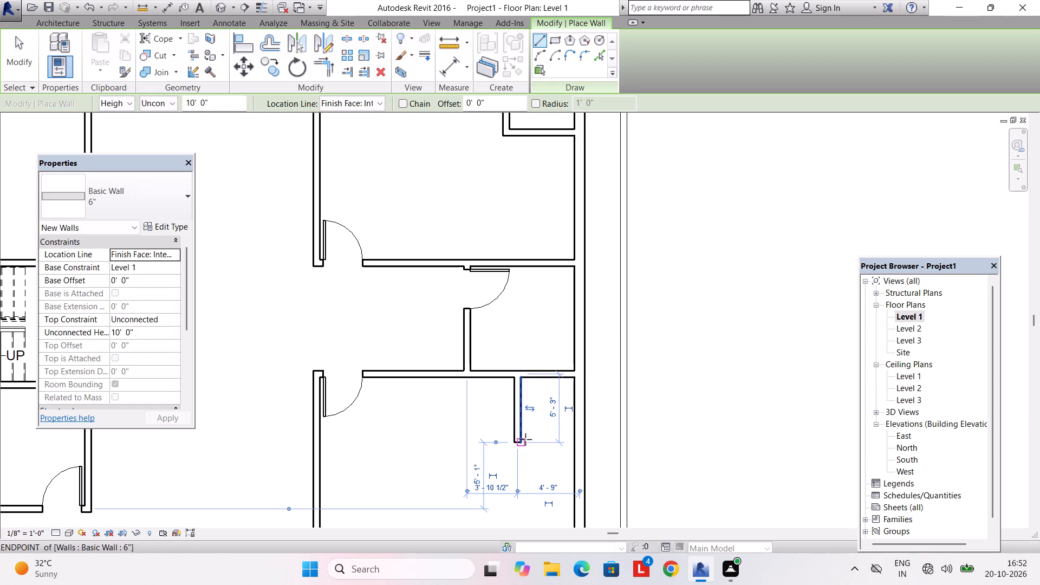
{"action": "left_click", "coordinate": [525, 439]}
{"action": "key", "text": "space"}
{"action": "left_click", "coordinate": [570, 447]}
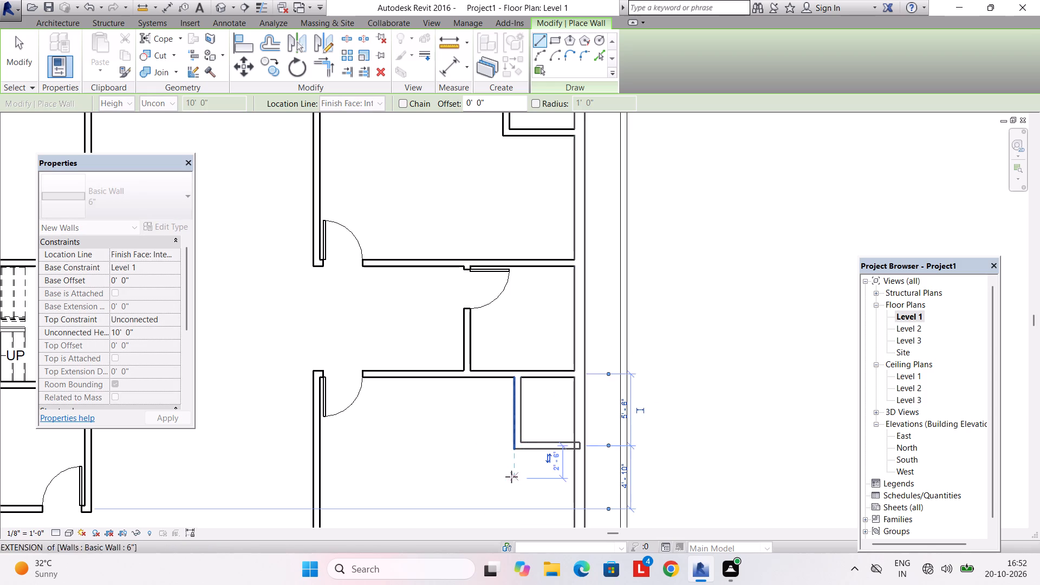
{"action": "key", "text": "Escape"}
{"action": "key", "text": "Escape"}
Set the clear width of the lower-right bedroom's corner enclosure to 5', measured between inner wall faces.
{"action": "left_click", "coordinate": [547, 448]}
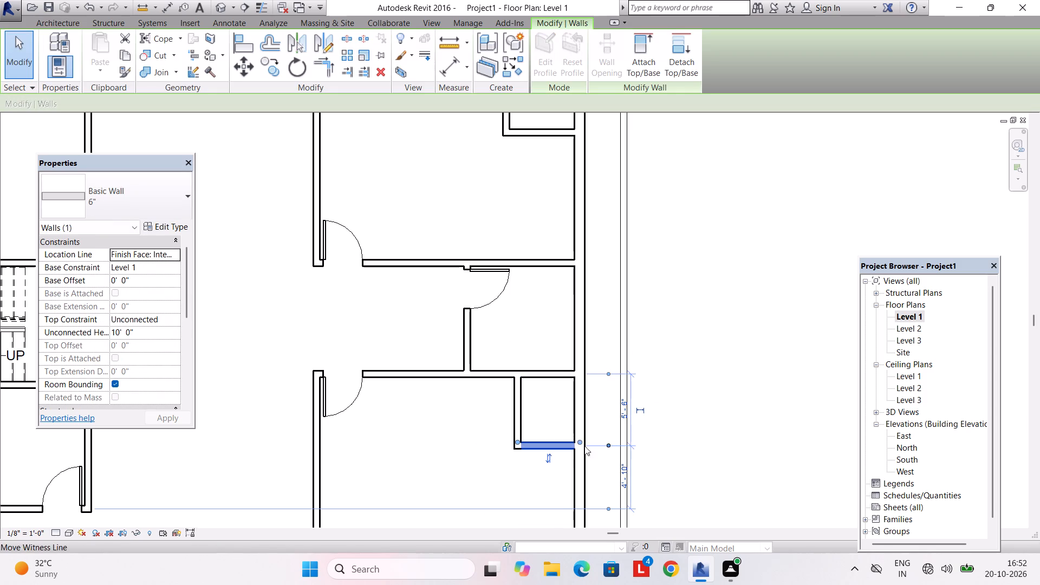
{"action": "left_click", "coordinate": [514, 419]}
{"action": "scroll", "coordinate": [536, 446], "scroll_direction": "up", "scroll_amount": 2}
{"action": "scroll", "coordinate": [513, 453], "scroll_direction": "down", "scroll_amount": 2}
{"action": "middle_click_drag", "start_coordinate": [517, 456], "coordinate": [517, 447]}
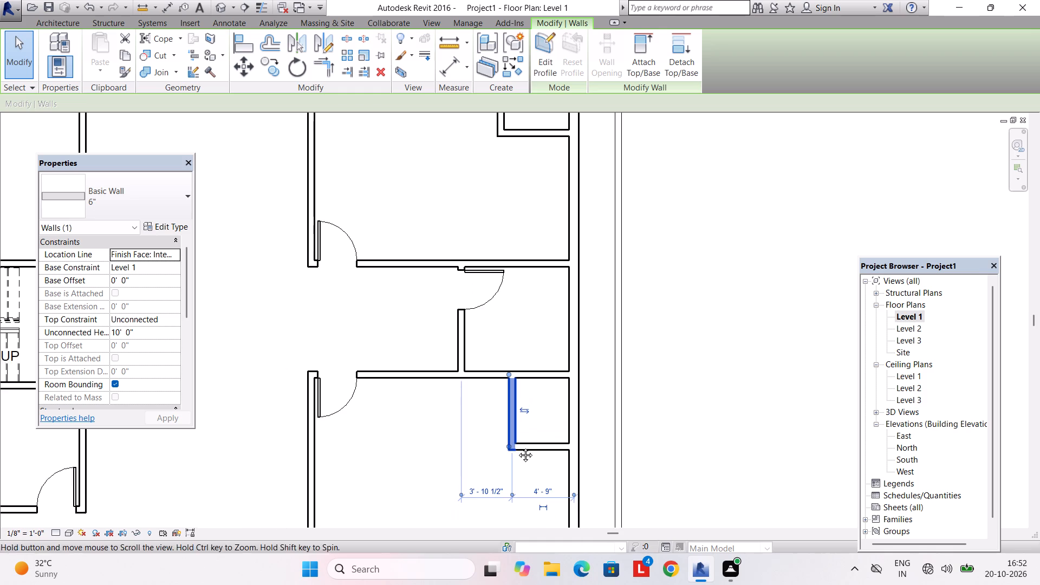
{"action": "middle_click_drag", "start_coordinate": [517, 447], "coordinate": [517, 440]}
{"action": "left_click", "coordinate": [571, 480]}
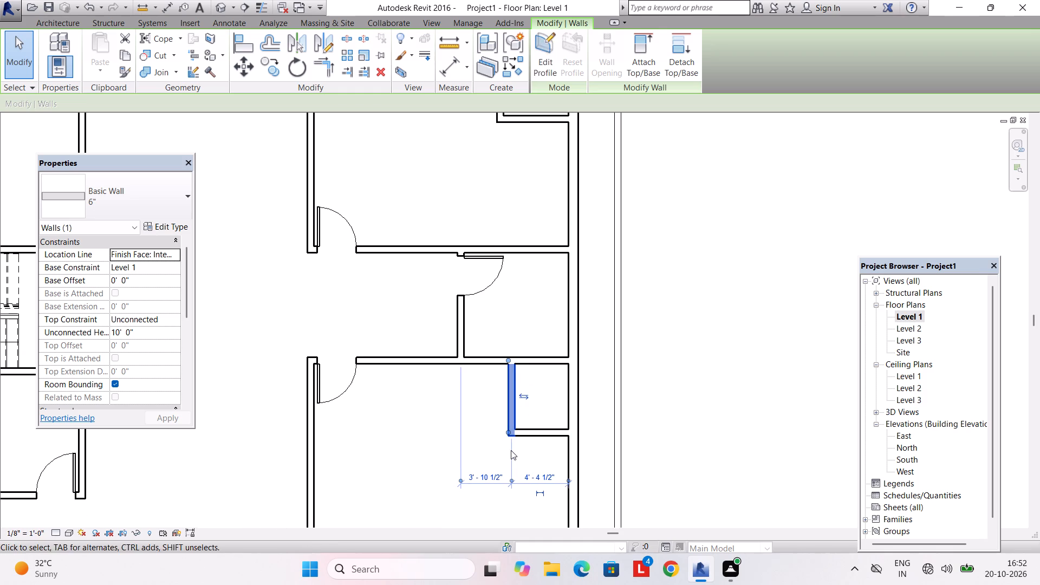
{"action": "left_click", "coordinate": [539, 474]}
{"action": "type", "text": "5'"}
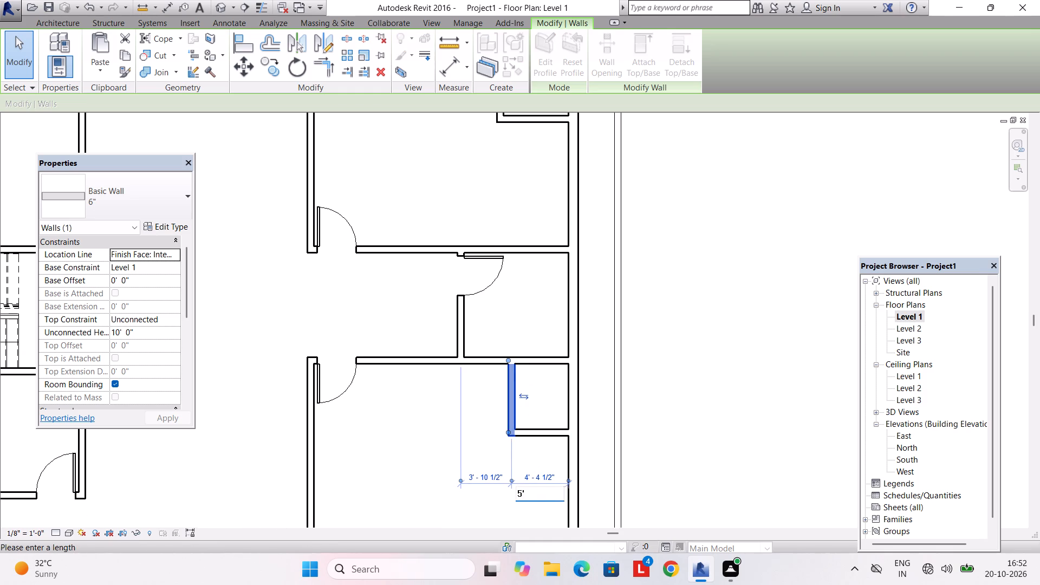
{"action": "key", "text": "Return"}
{"action": "key", "text": "Escape"}
Check the inside depth of the lower-right bedroom's corner enclosure between the inner faces of its top and bottom walls.
{"action": "left_click", "coordinate": [537, 443]}
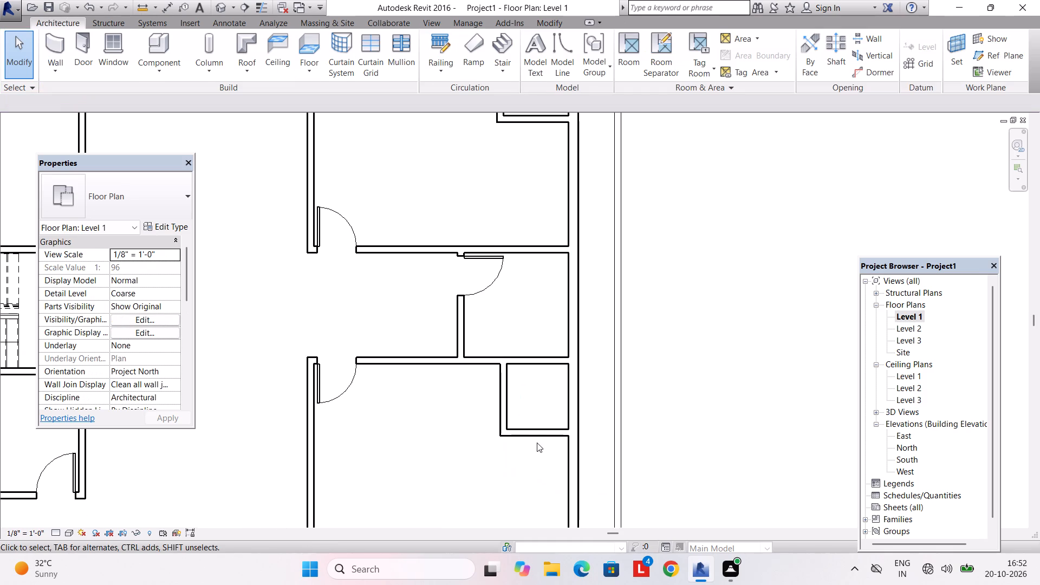
{"action": "left_click", "coordinate": [535, 437]}
{"action": "scroll", "coordinate": [561, 431], "scroll_direction": "up", "scroll_amount": 4}
{"action": "left_click", "coordinate": [628, 435]}
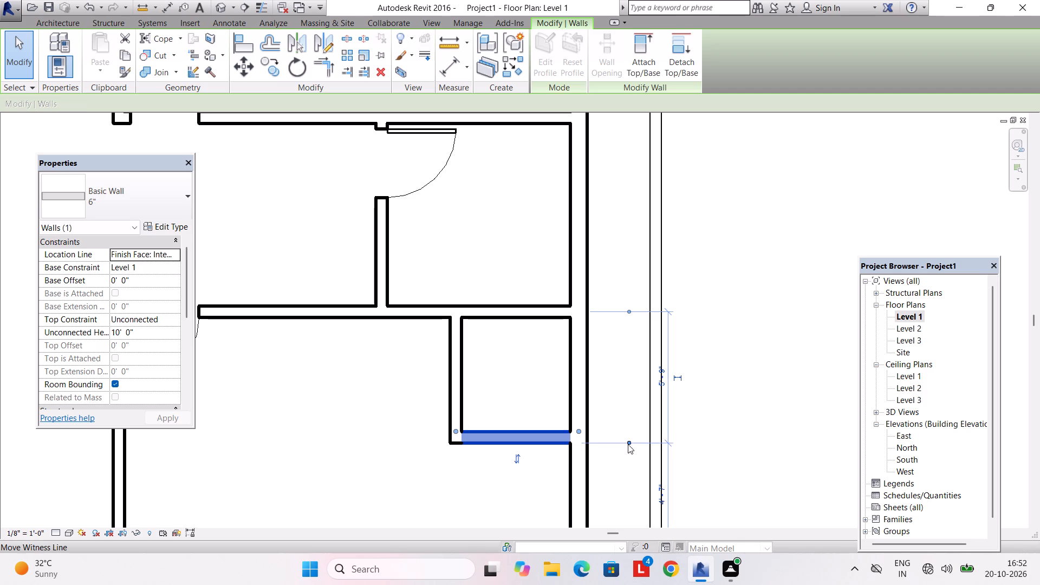
{"action": "left_click", "coordinate": [628, 444]}
{"action": "left_click", "coordinate": [629, 308]}
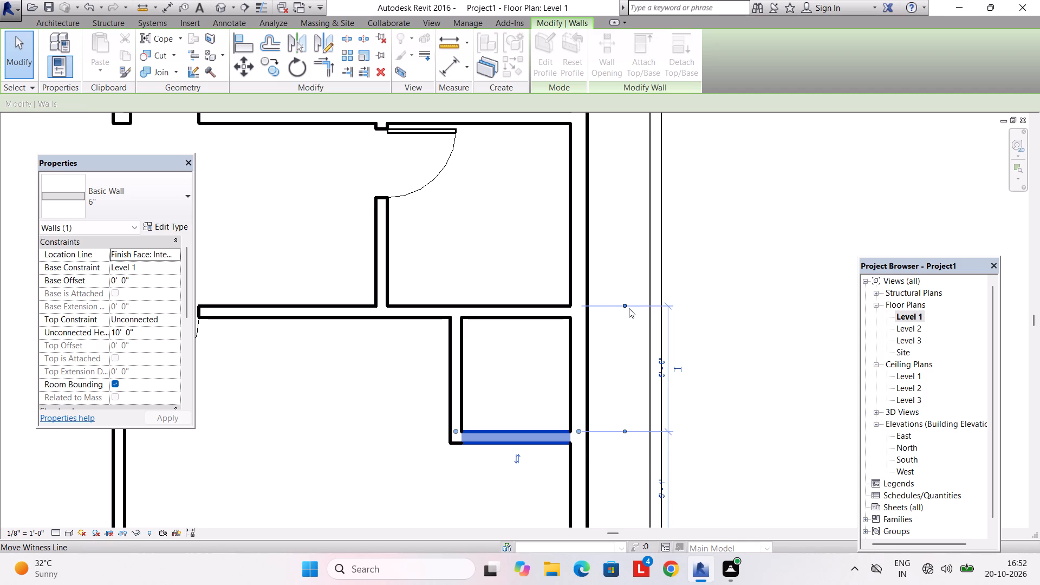
{"action": "left_click", "coordinate": [628, 306]}
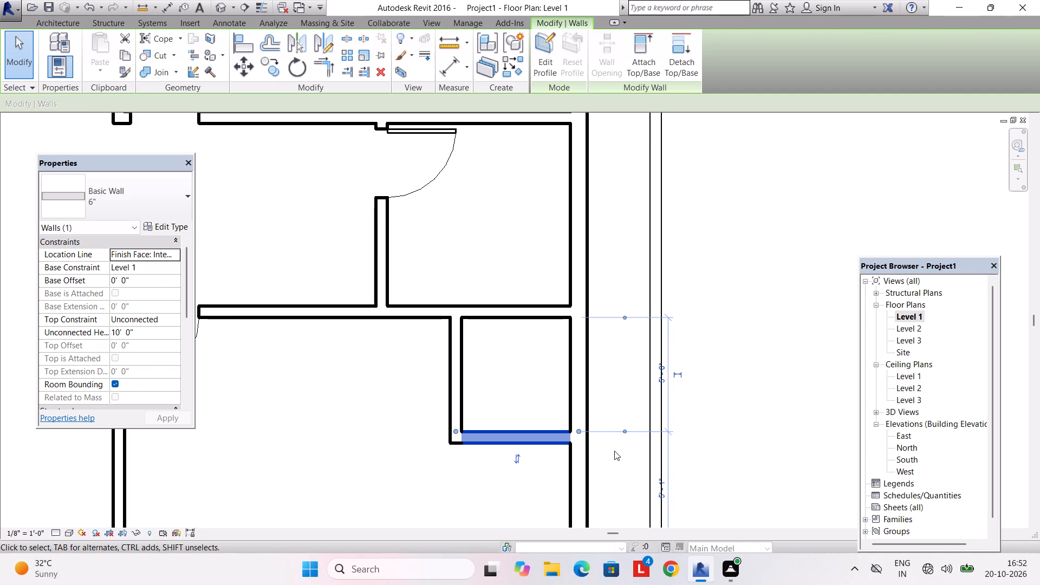
{"action": "key", "text": "Escape"}
Place two Fixed 36" x 48" windows in the large hall's bottom exterior wall, 2' from the small room's wall and 2'-6" from the right exterior wall.
{"action": "scroll", "coordinate": [572, 467], "scroll_direction": "down", "scroll_amount": 5}
{"action": "middle_click_drag", "start_coordinate": [539, 472], "coordinate": [538, 382]}
{"action": "scroll", "coordinate": [538, 377], "scroll_direction": "down", "scroll_amount": 2}
{"action": "middle_click_drag", "start_coordinate": [518, 395], "coordinate": [538, 357]}
{"action": "scroll", "coordinate": [532, 368], "scroll_direction": "down", "scroll_amount": 3}
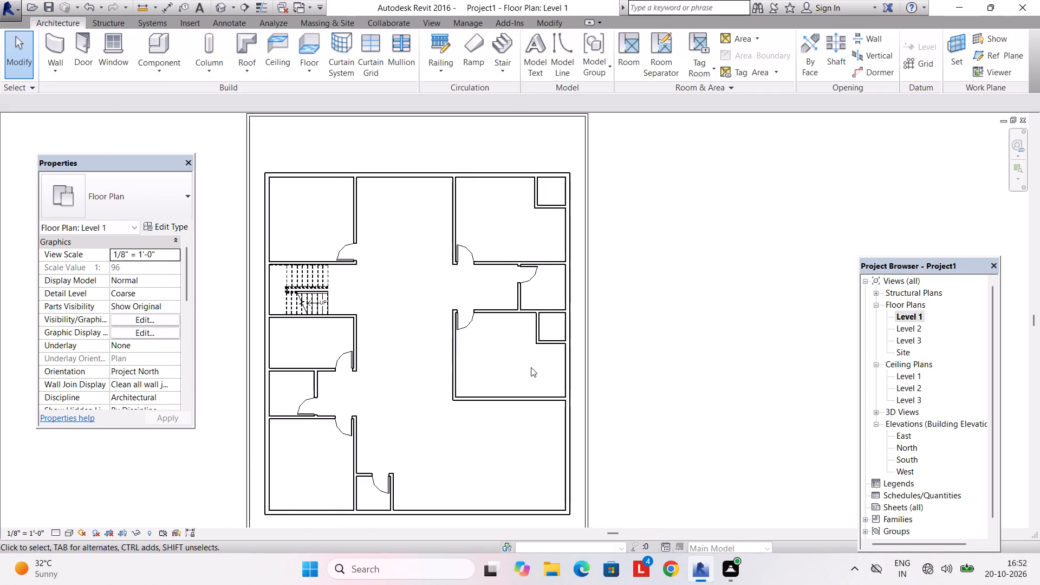
{"action": "middle_click_drag", "start_coordinate": [531, 367], "coordinate": [575, 406]}
{"action": "scroll", "coordinate": [567, 388], "scroll_direction": "down", "scroll_amount": 2}
{"action": "middle_click_drag", "start_coordinate": [567, 382], "coordinate": [567, 329]}
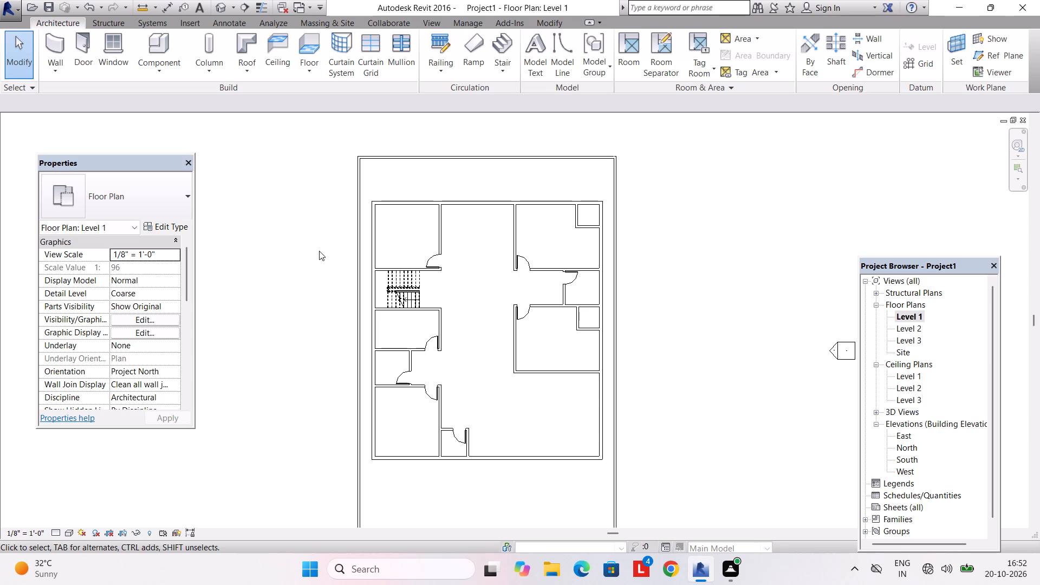
{"action": "left_click", "coordinate": [120, 46]}
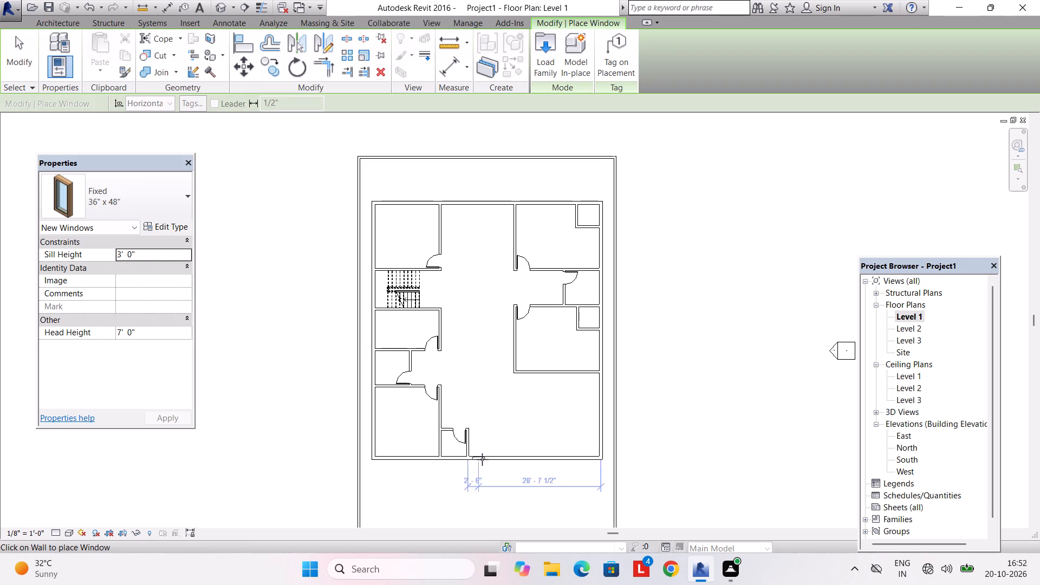
{"action": "scroll", "coordinate": [482, 459], "scroll_direction": "up", "scroll_amount": 6}
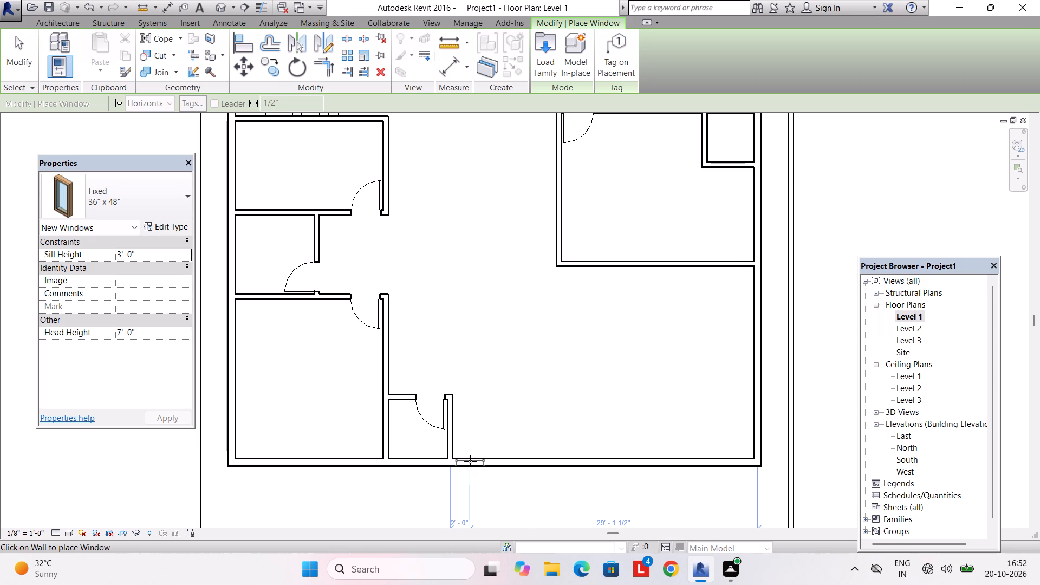
{"action": "left_click", "coordinate": [470, 465]}
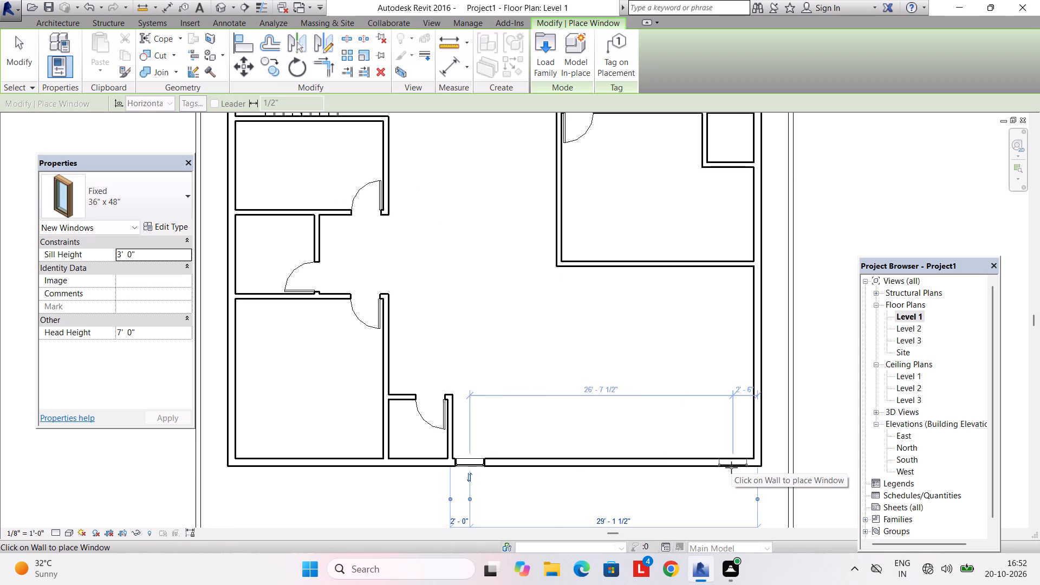
{"action": "left_click", "coordinate": [731, 467]}
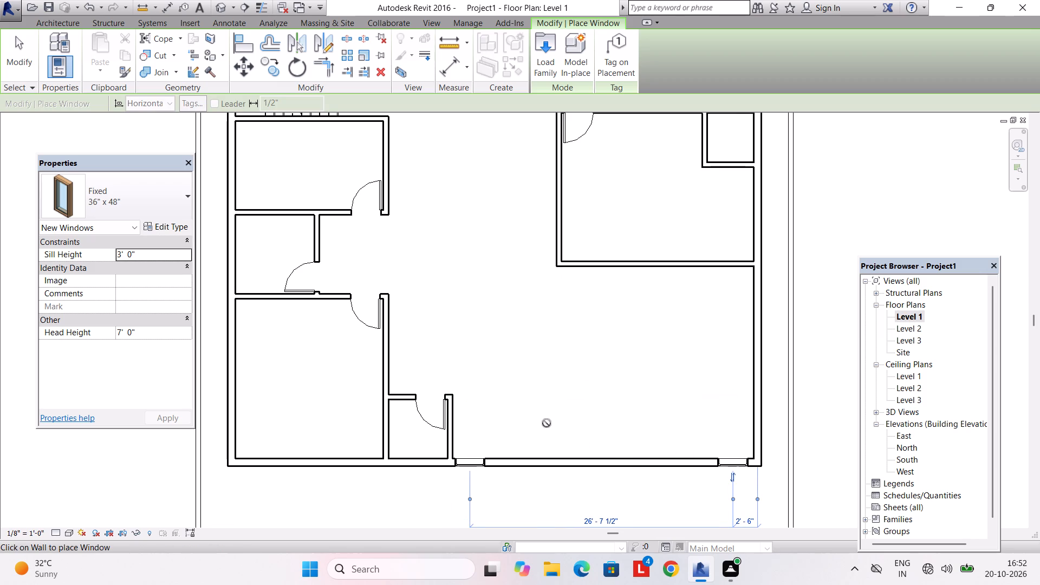
{"action": "key", "text": "Escape"}
{"action": "middle_click_drag", "start_coordinate": [524, 381], "coordinate": [505, 419]}
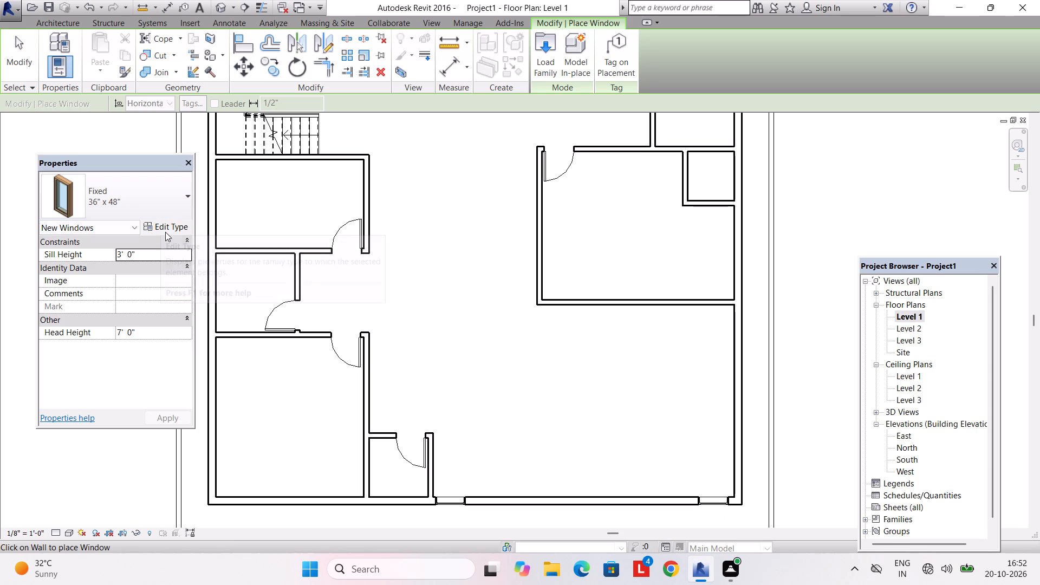
Preview window families in the US Imperial library's Windows folder and load Combination Rtp with Trim.
{"action": "left_click", "coordinate": [544, 66]}
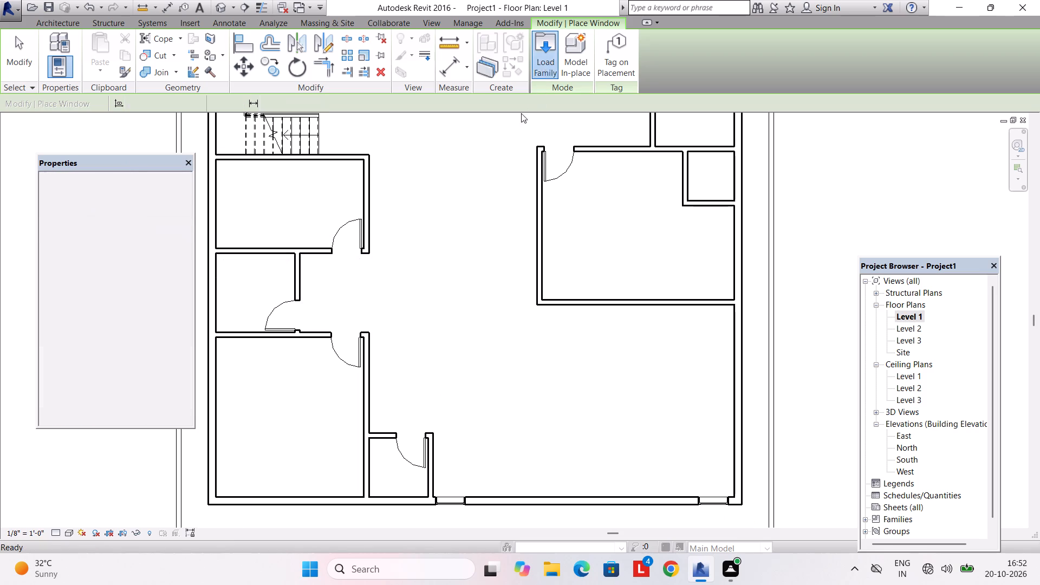
{"action": "left_click", "coordinate": [491, 142]}
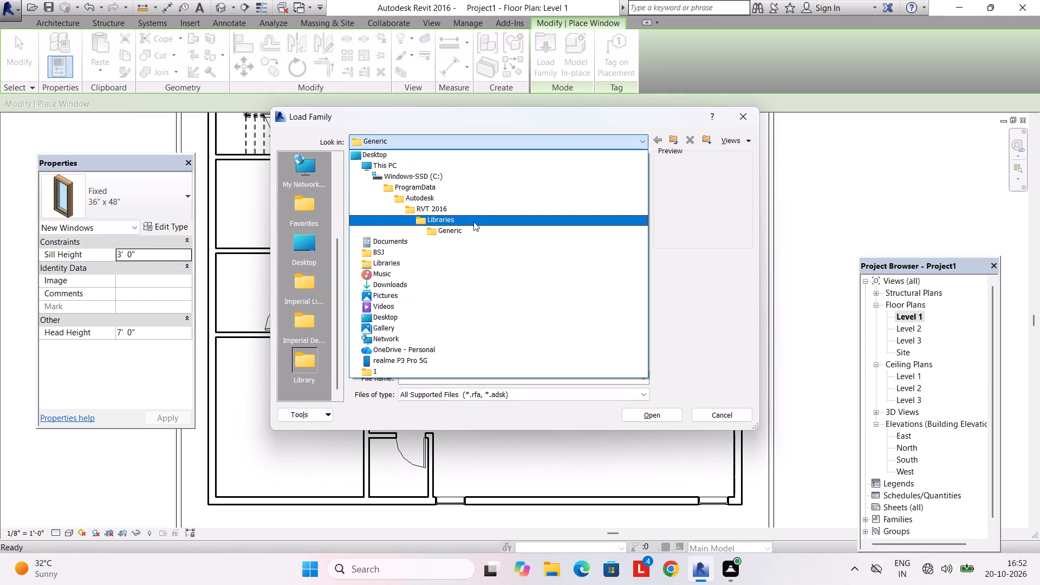
{"action": "left_click", "coordinate": [473, 220]}
{"action": "double_click", "coordinate": [438, 203]}
{"action": "scroll", "coordinate": [438, 203], "scroll_direction": "down", "scroll_amount": 4}
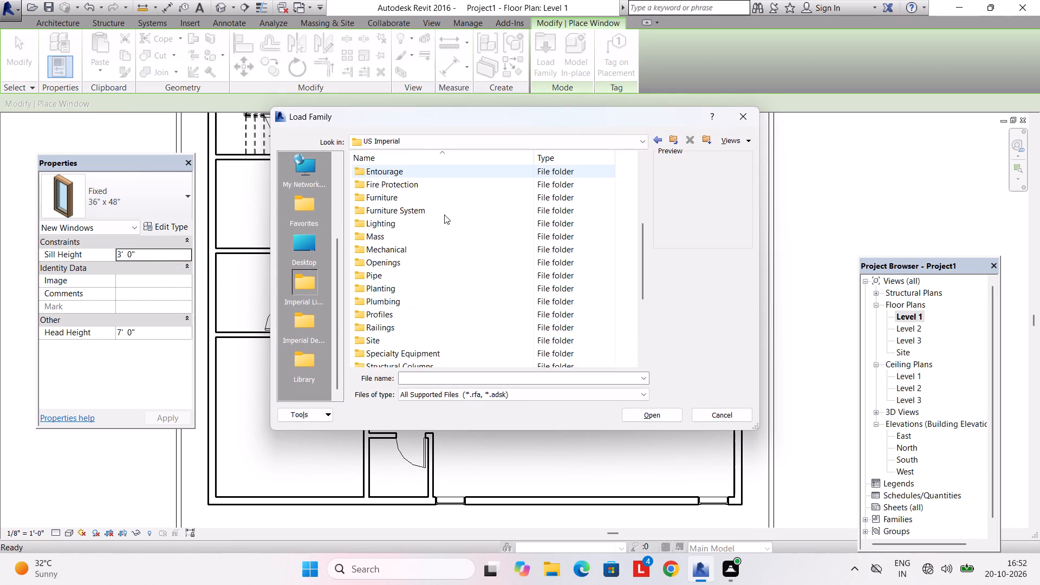
{"action": "scroll", "coordinate": [444, 214], "scroll_direction": "down", "scroll_amount": 11}
{"action": "double_click", "coordinate": [427, 357]}
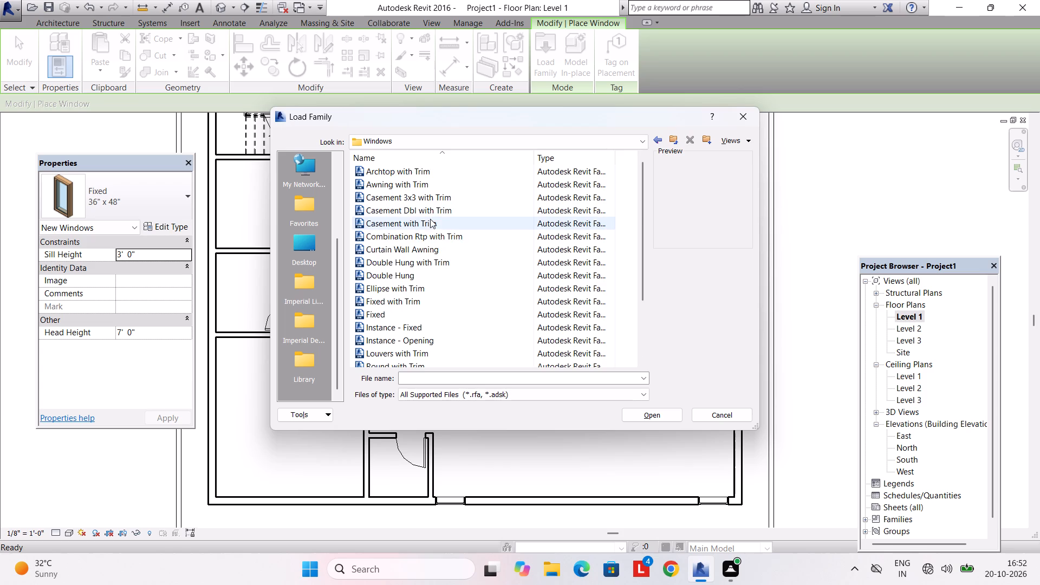
{"action": "scroll", "coordinate": [430, 219], "scroll_direction": "down", "scroll_amount": 5}
{"action": "scroll", "coordinate": [430, 231], "scroll_direction": "up", "scroll_amount": 7}
{"action": "left_click", "coordinate": [443, 188]}
{"action": "left_click", "coordinate": [448, 161]}
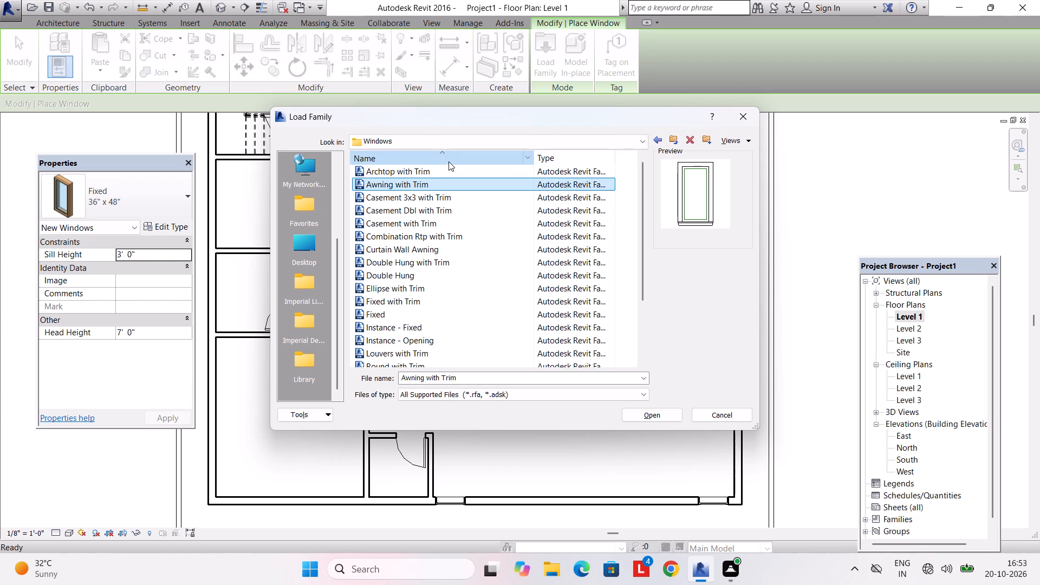
{"action": "scroll", "coordinate": [457, 186], "scroll_direction": "up", "scroll_amount": 3}
{"action": "left_click", "coordinate": [459, 180]}
{"action": "scroll", "coordinate": [459, 183], "scroll_direction": "up", "scroll_amount": 4}
{"action": "left_click", "coordinate": [457, 160]}
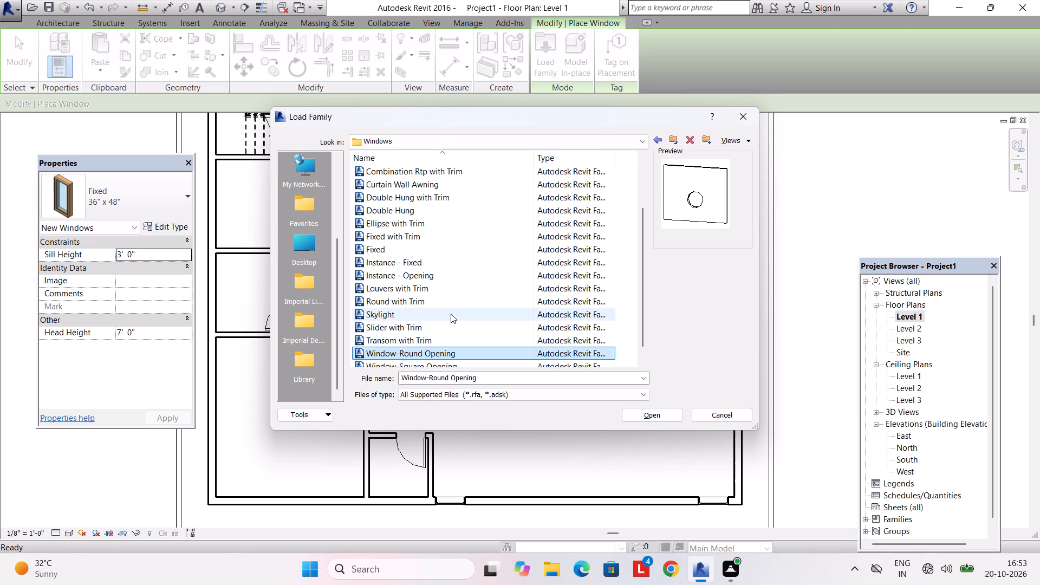
{"action": "scroll", "coordinate": [448, 330], "scroll_direction": "down", "scroll_amount": 4}
{"action": "scroll", "coordinate": [431, 279], "scroll_direction": "up", "scroll_amount": 2}
{"action": "left_click", "coordinate": [430, 278]}
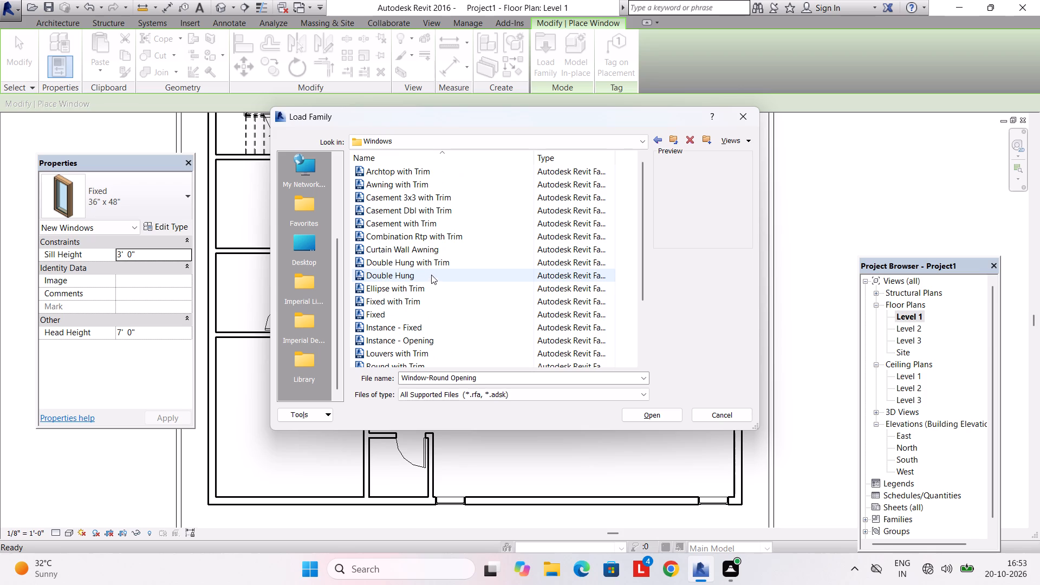
{"action": "left_click", "coordinate": [431, 261]}
{"action": "left_click", "coordinate": [436, 246]}
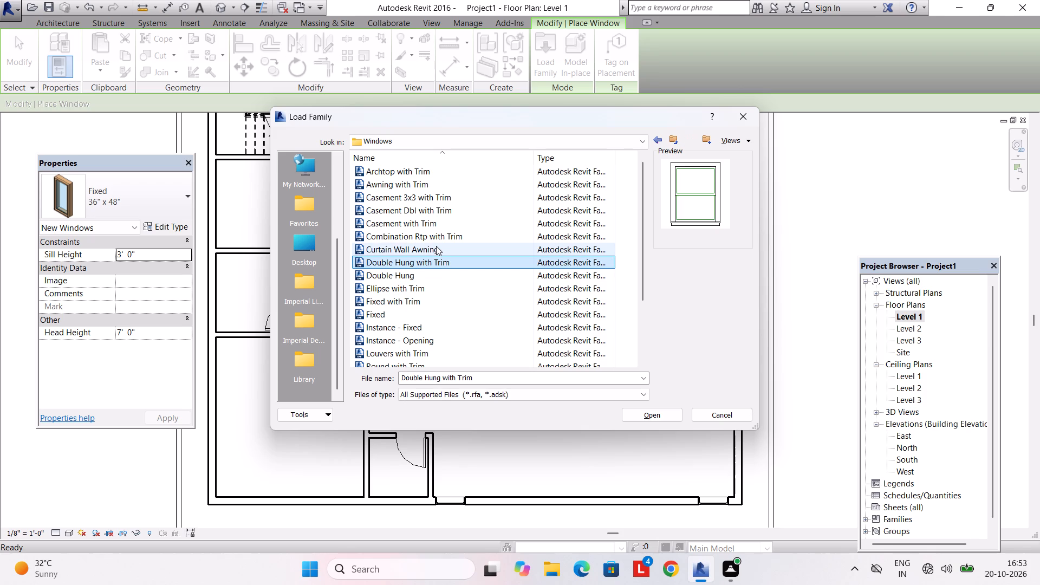
{"action": "left_click", "coordinate": [438, 237]}
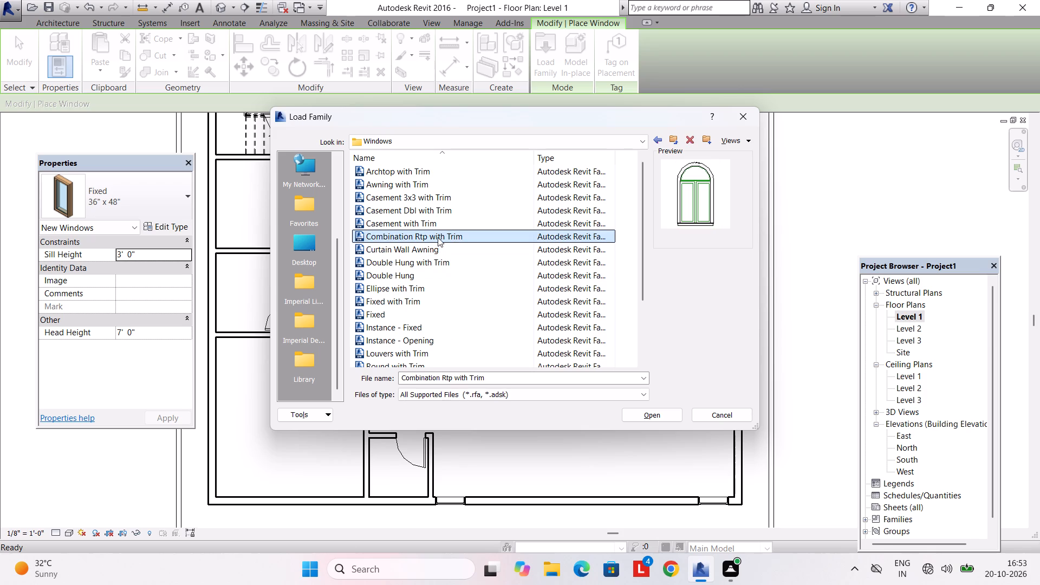
{"action": "left_click", "coordinate": [438, 224]}
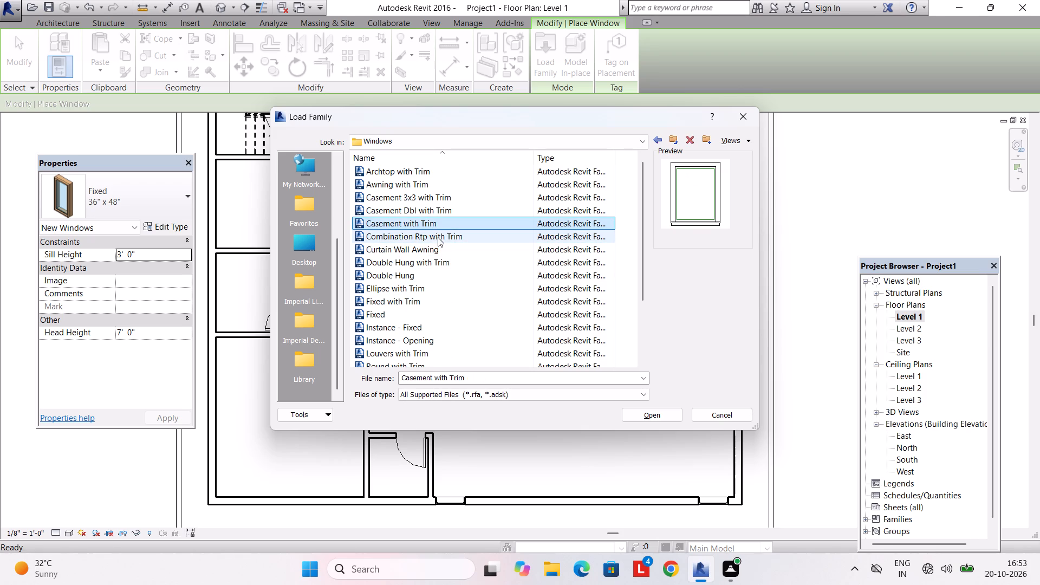
{"action": "left_click", "coordinate": [438, 237]}
{"action": "left_click", "coordinate": [641, 416]}
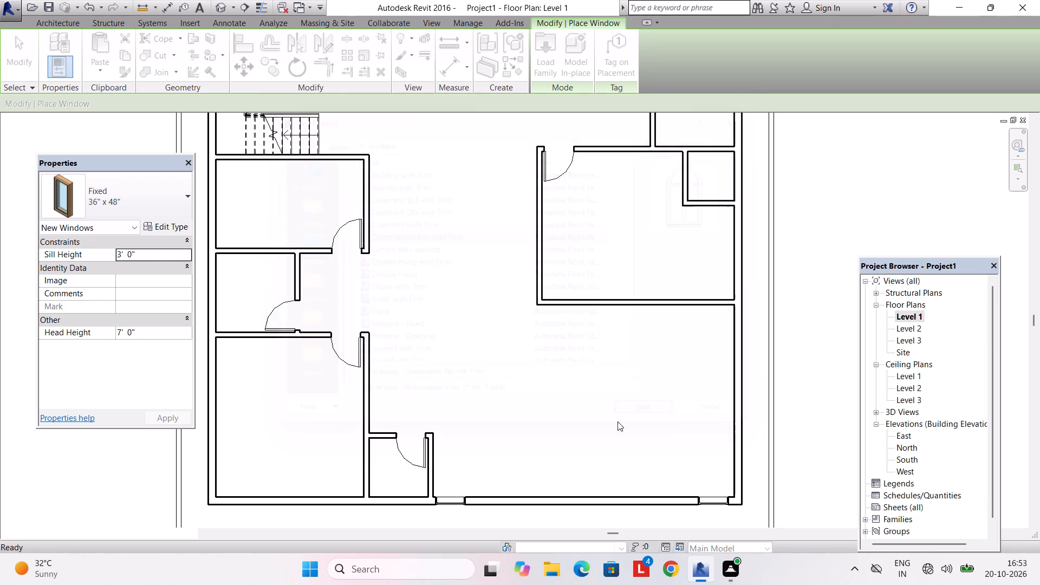
Place 36" x 72" Combination windows in the lower-left bedroom: one centred in its left exterior wall, one near the middle of its bottom wall.
{"action": "middle_click_drag", "start_coordinate": [261, 424], "coordinate": [385, 424]}
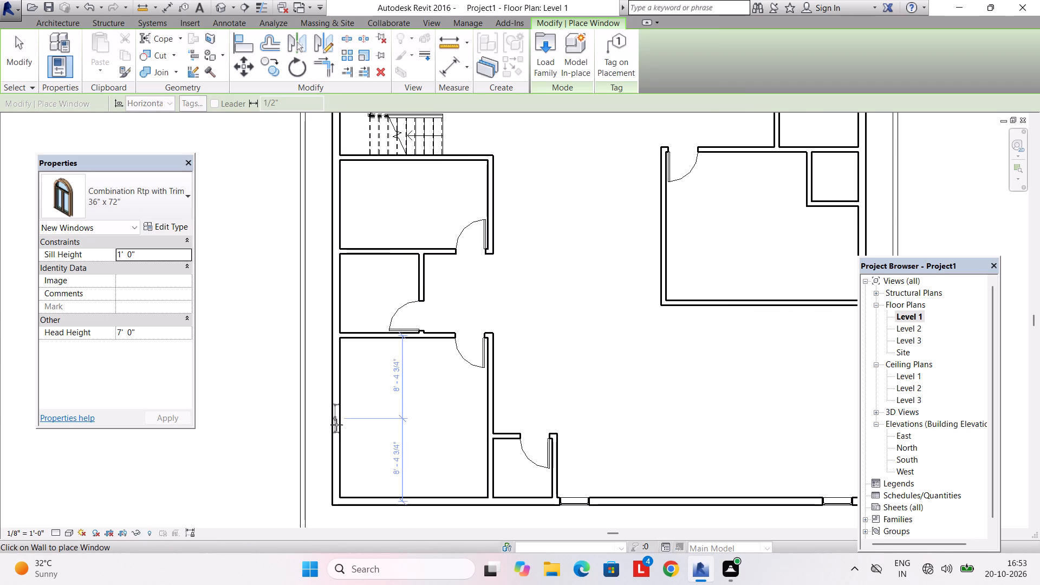
{"action": "left_click", "coordinate": [334, 421]}
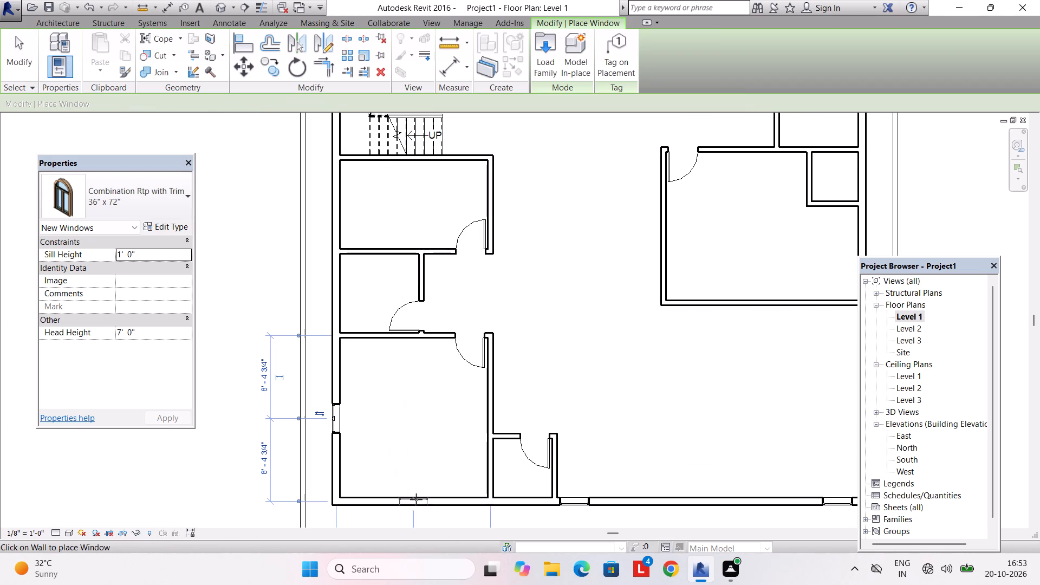
{"action": "left_click", "coordinate": [406, 506]}
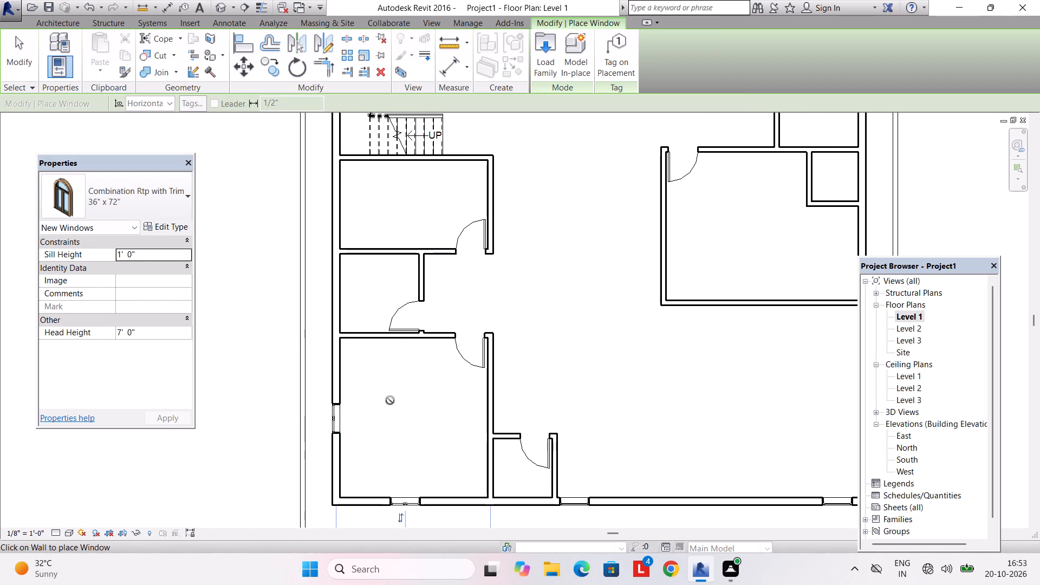
Place a 36" x 72" Combination window centred in the left exterior wall of the room just below the stair, 4'-9" each way.
{"action": "middle_click_drag", "start_coordinate": [390, 399], "coordinate": [419, 489]}
{"action": "middle_click_drag", "start_coordinate": [376, 369], "coordinate": [380, 421]}
{"action": "scroll", "coordinate": [380, 343], "scroll_direction": "up", "scroll_amount": 1}
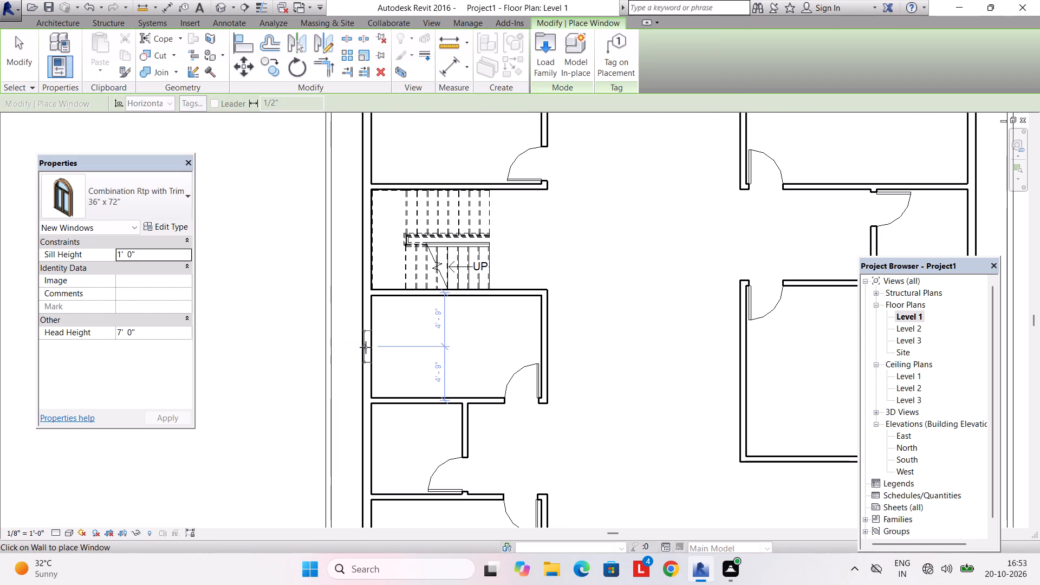
{"action": "left_click", "coordinate": [366, 347]}
Place two 36" x 72" Combination windows in the top-left bedroom: centred in the left wall, and in the top wall 7' from the left exterior wall.
{"action": "middle_click_drag", "start_coordinate": [434, 358], "coordinate": [419, 431]}
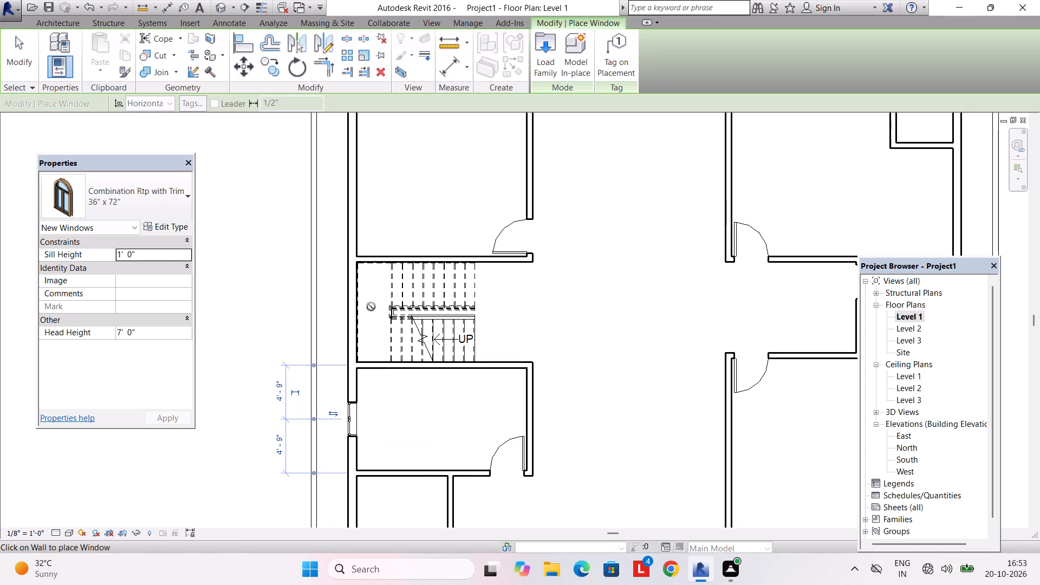
{"action": "middle_click_drag", "start_coordinate": [381, 303], "coordinate": [383, 440]}
{"action": "left_click", "coordinate": [346, 311]}
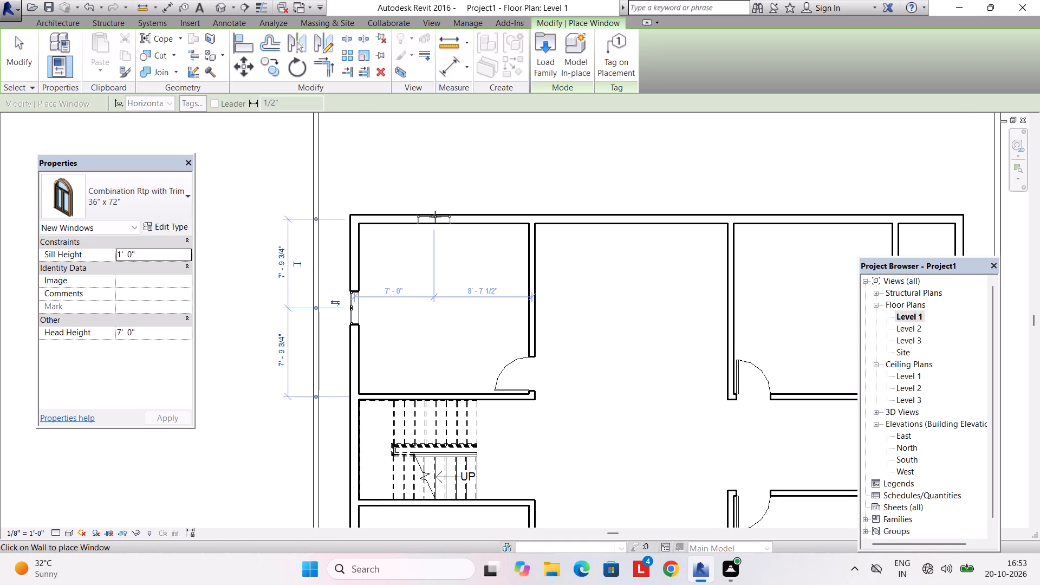
{"action": "left_click", "coordinate": [435, 217]}
Place 36" x 72" Combination windows in the top-right bedroom's top and right walls, each centred in the stretch beside the corner enclosure.
{"action": "middle_click_drag", "start_coordinate": [562, 288], "coordinate": [430, 350]}
{"action": "middle_click_drag", "start_coordinate": [674, 346], "coordinate": [622, 360]}
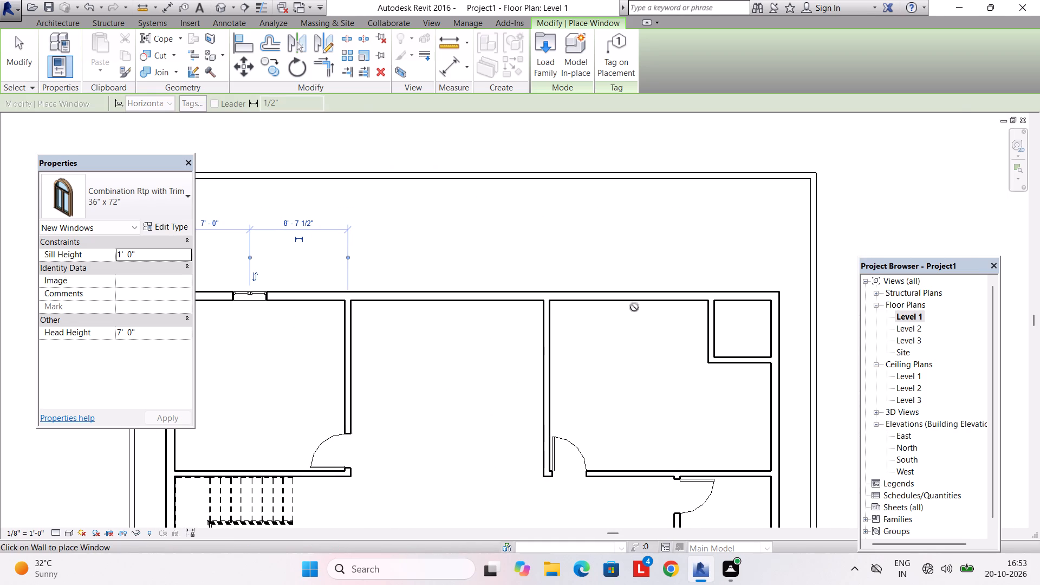
{"action": "left_click", "coordinate": [633, 288]}
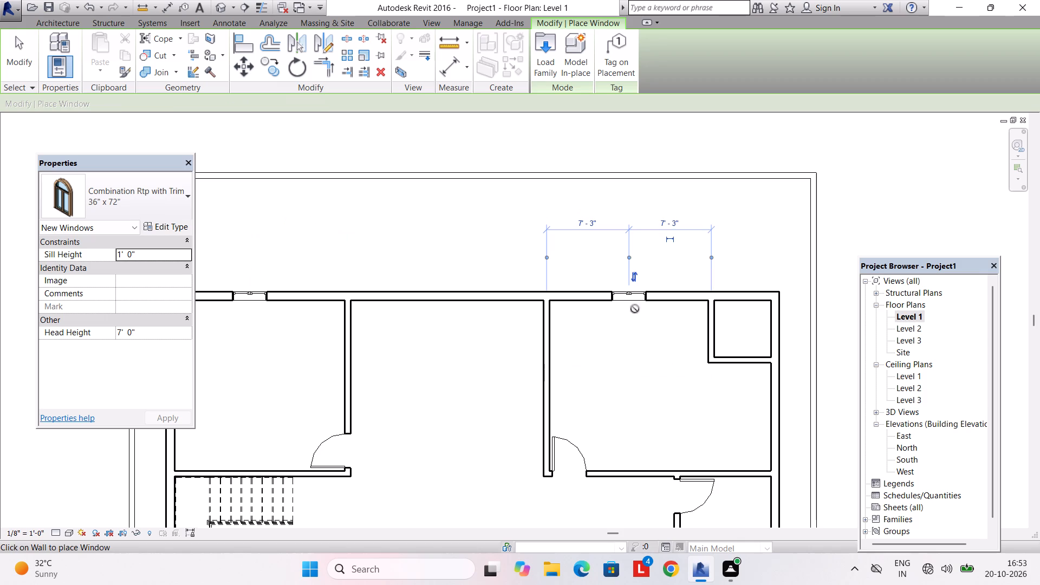
{"action": "left_click", "coordinate": [777, 415]}
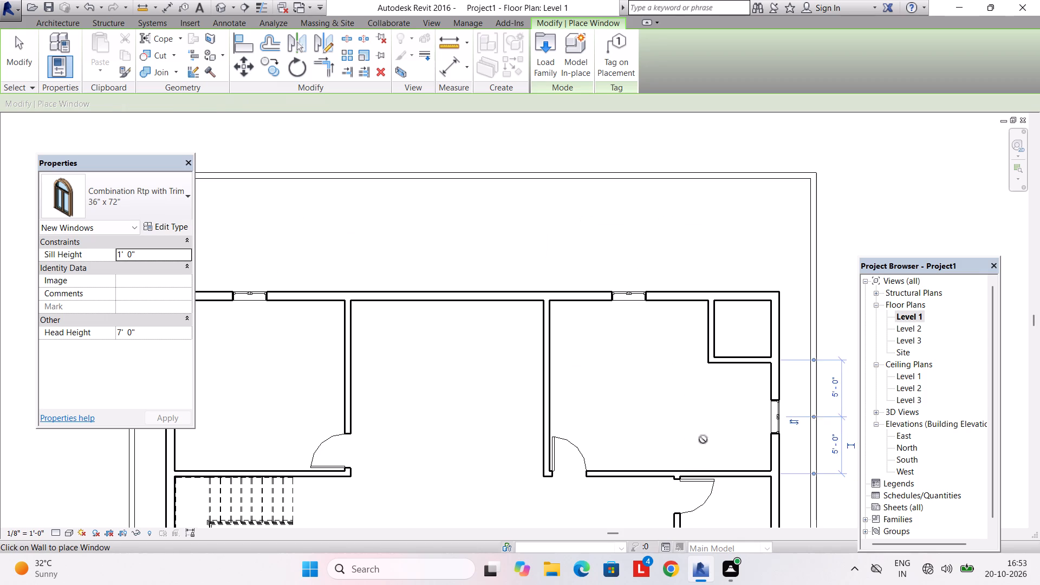
Place a 36" x 72" Combination window in the lower-right bedroom's right exterior wall, 5' from the enclosure wall and 5' from the bottom wall.
{"action": "middle_click_drag", "start_coordinate": [672, 412], "coordinate": [568, 234]}
{"action": "middle_click_drag", "start_coordinate": [594, 414], "coordinate": [579, 250]}
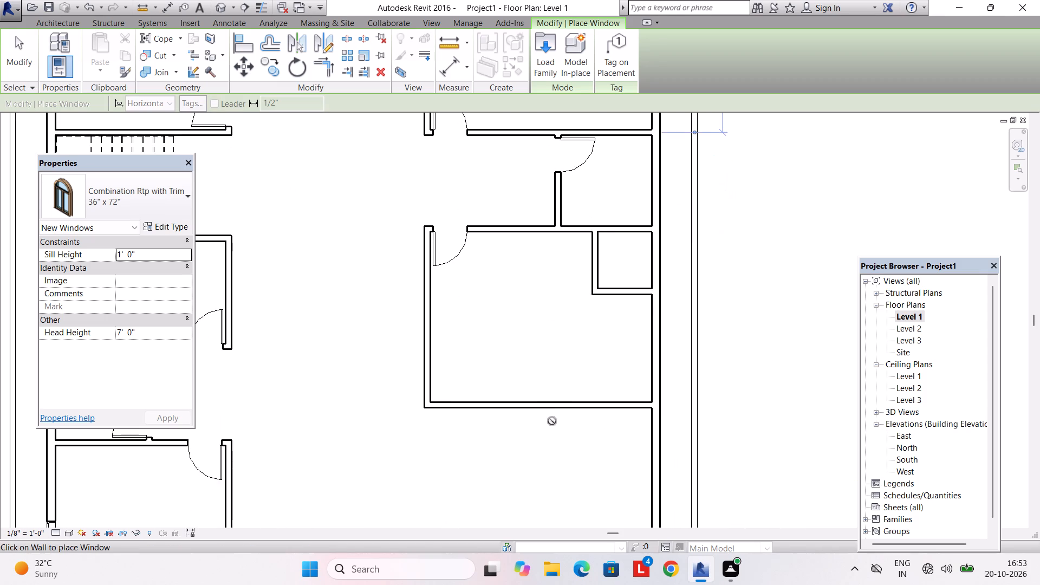
{"action": "left_click", "coordinate": [665, 347]}
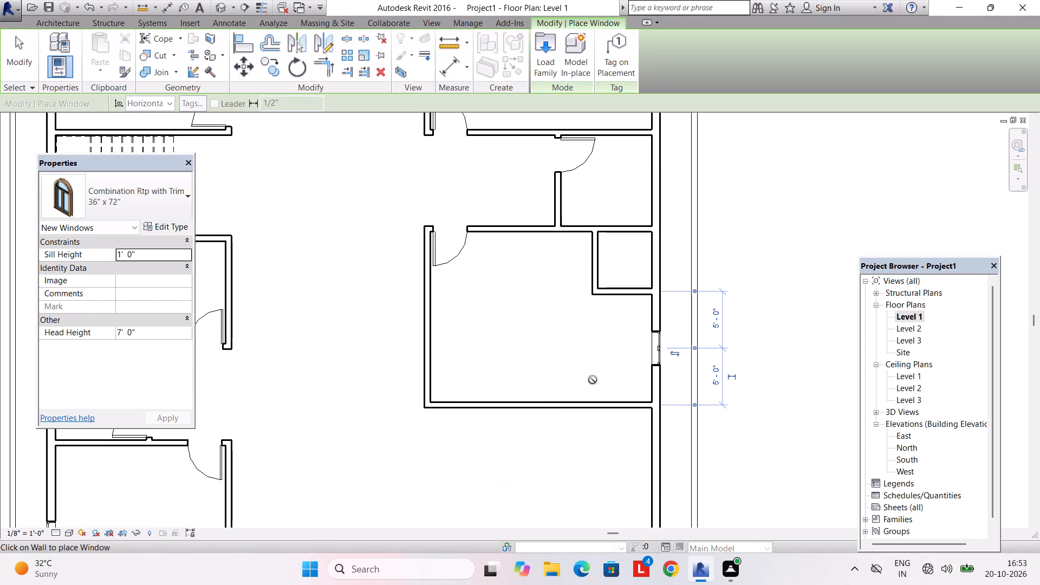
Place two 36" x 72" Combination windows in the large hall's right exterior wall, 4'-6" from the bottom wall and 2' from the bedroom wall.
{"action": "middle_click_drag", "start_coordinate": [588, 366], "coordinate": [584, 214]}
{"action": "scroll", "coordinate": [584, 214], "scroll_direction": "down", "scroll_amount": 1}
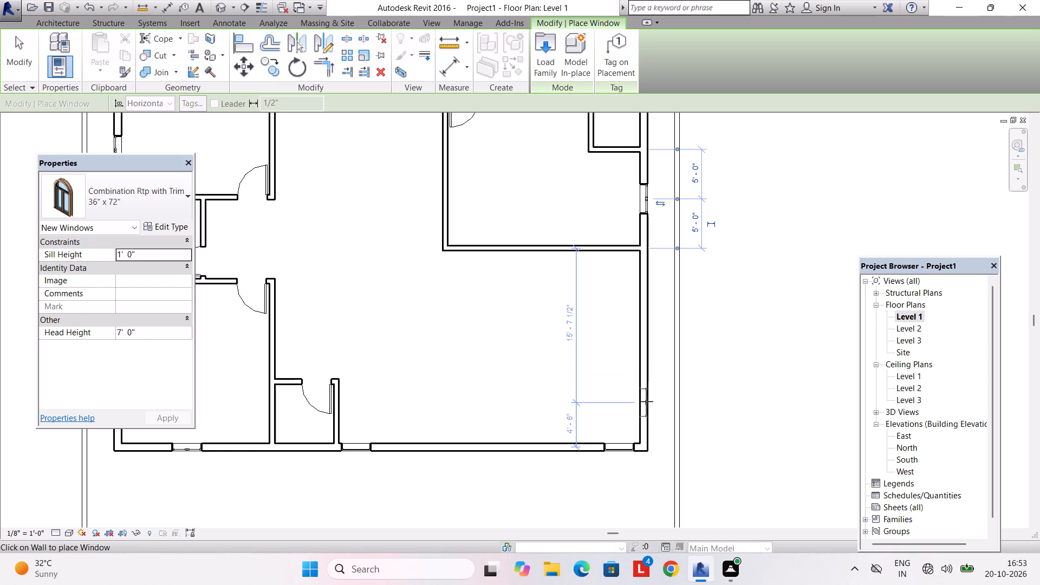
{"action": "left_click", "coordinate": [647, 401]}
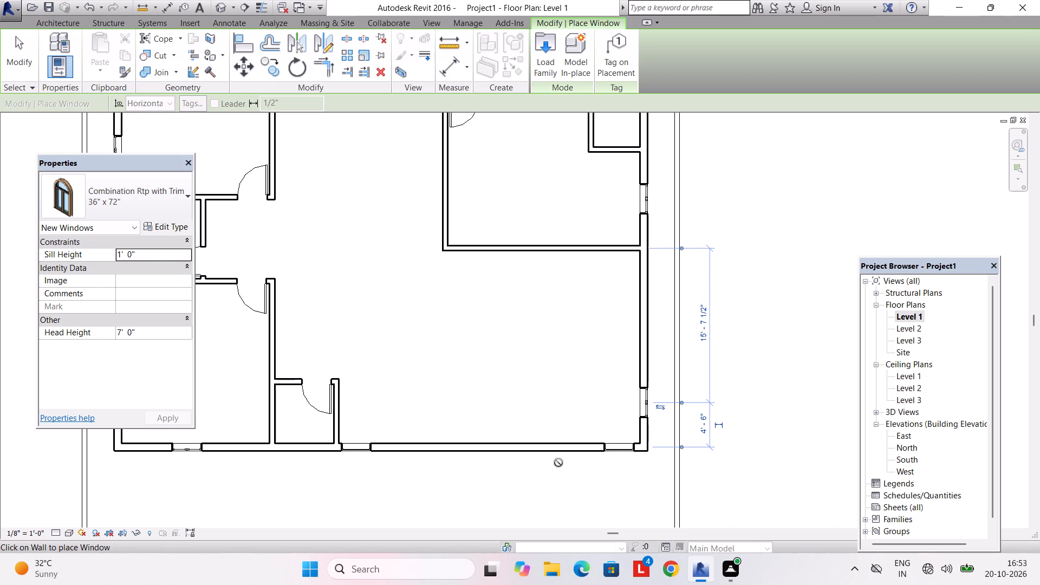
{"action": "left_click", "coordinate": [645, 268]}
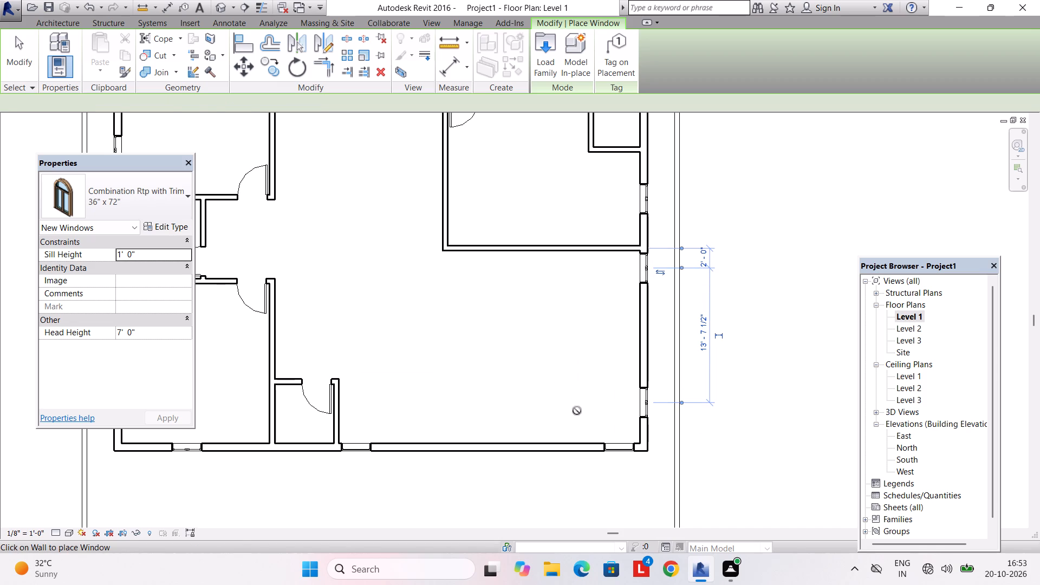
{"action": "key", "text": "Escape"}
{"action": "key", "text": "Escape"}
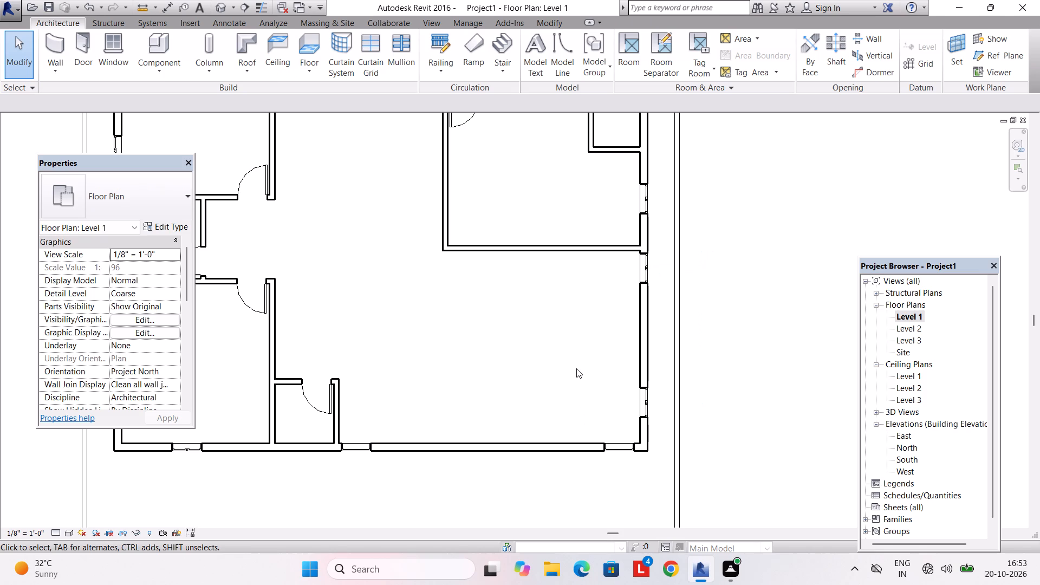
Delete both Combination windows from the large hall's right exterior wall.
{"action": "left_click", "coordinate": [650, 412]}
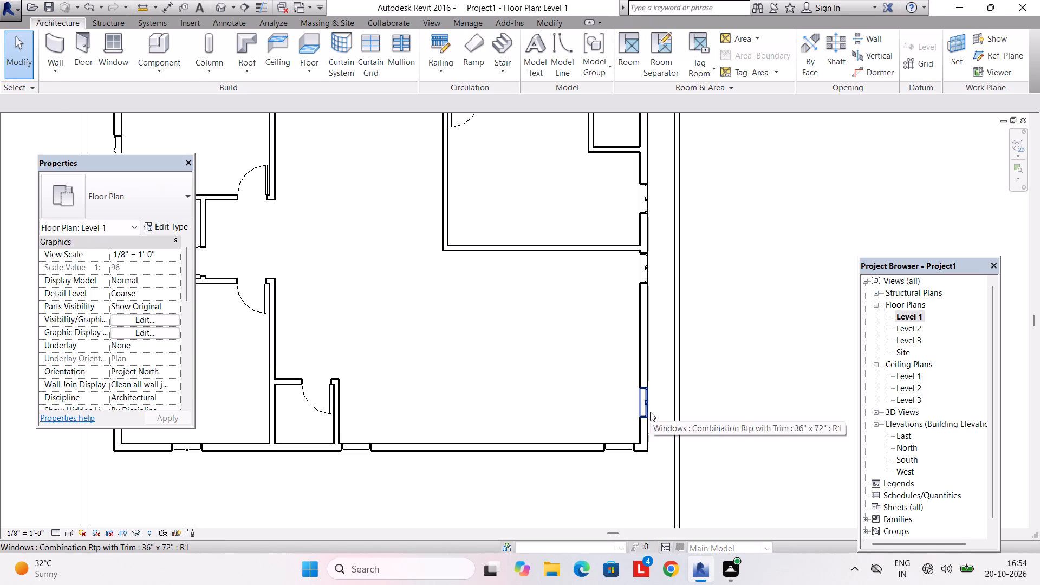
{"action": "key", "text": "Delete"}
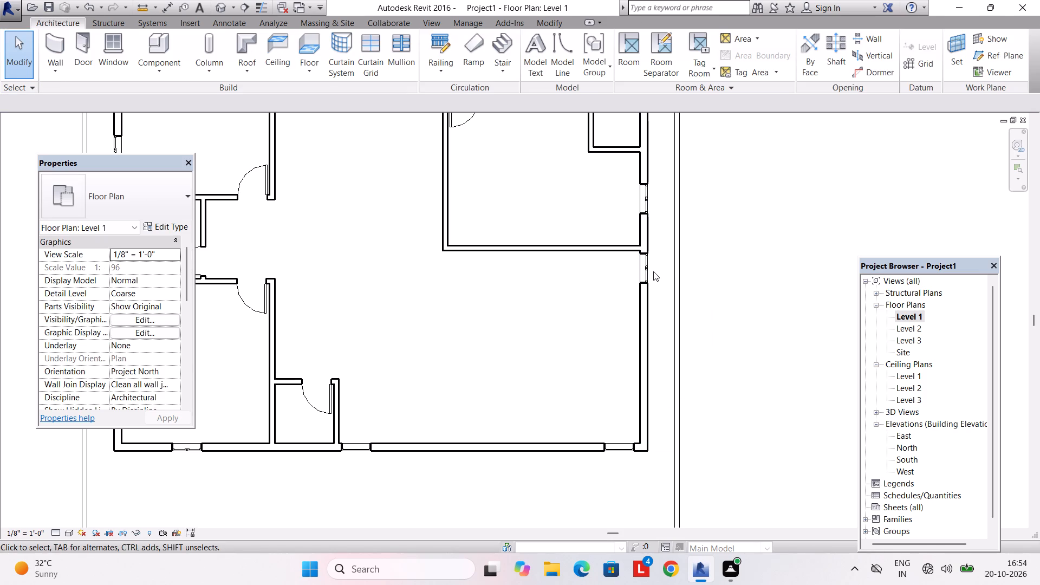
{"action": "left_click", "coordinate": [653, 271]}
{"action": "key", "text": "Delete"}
Load the Bed-Box family from the Beds folder of the US Imperial furniture library as a component.
{"action": "scroll", "coordinate": [546, 323], "scroll_direction": "down", "scroll_amount": 2}
{"action": "middle_click_drag", "start_coordinate": [546, 323], "coordinate": [536, 369]}
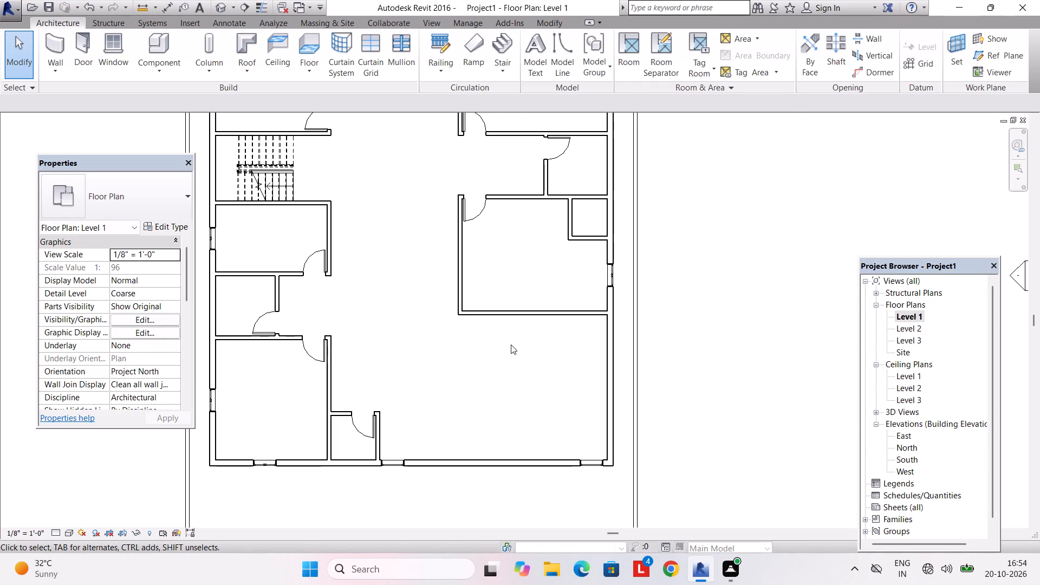
{"action": "middle_click_drag", "start_coordinate": [419, 313], "coordinate": [467, 371]}
{"action": "middle_click_drag", "start_coordinate": [430, 330], "coordinate": [443, 378]}
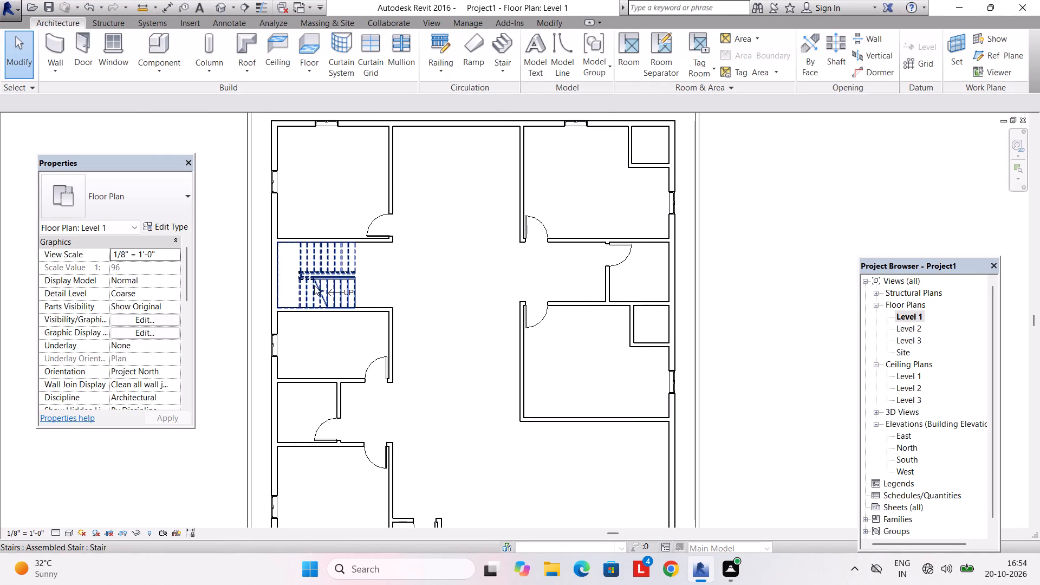
{"action": "left_click", "coordinate": [154, 65]}
{"action": "left_click", "coordinate": [178, 91]}
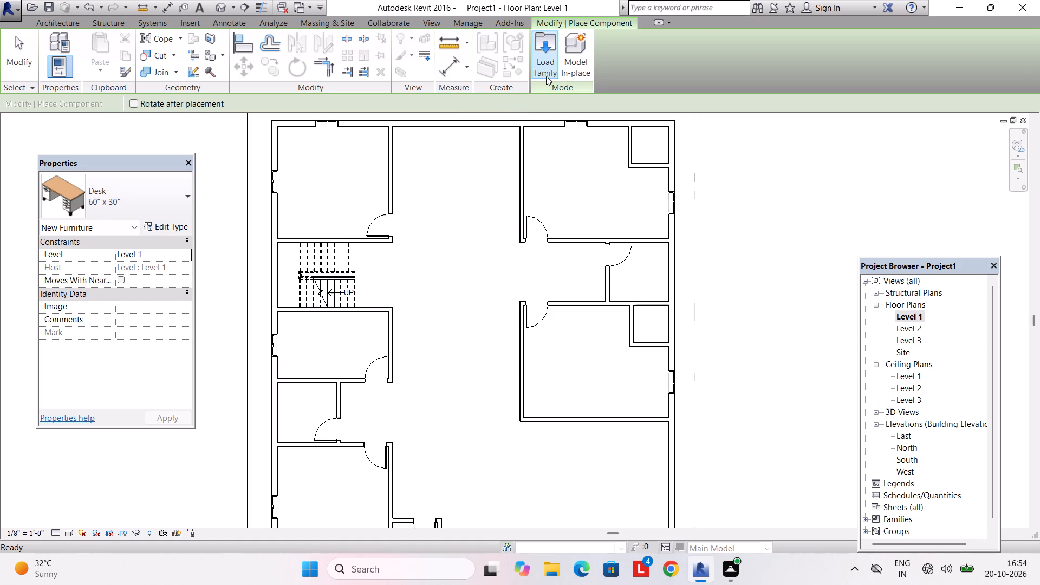
{"action": "left_click", "coordinate": [546, 74]}
{"action": "left_click", "coordinate": [557, 139]}
{"action": "left_click", "coordinate": [476, 217]}
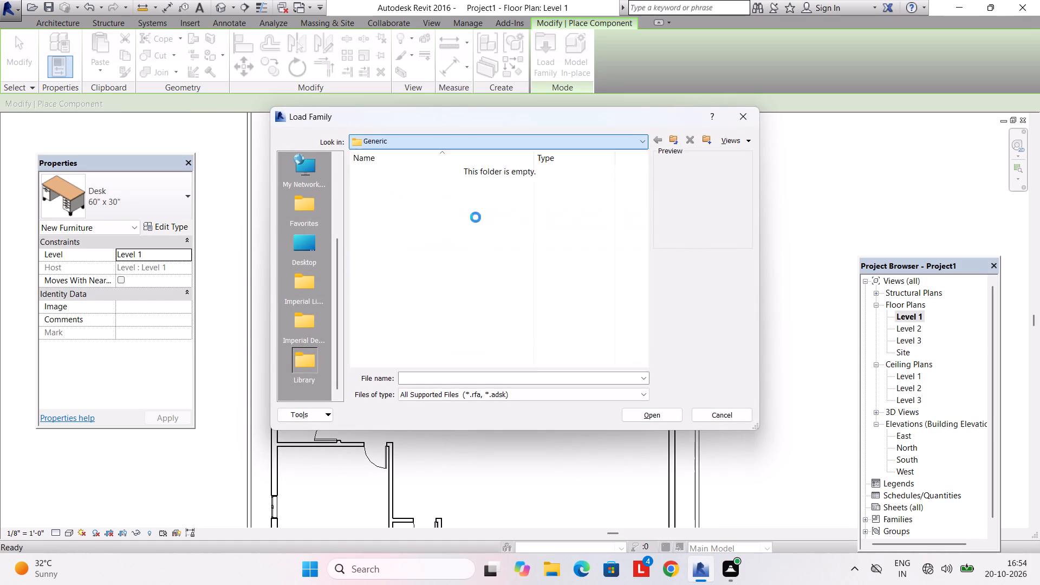
{"action": "double_click", "coordinate": [440, 200]}
{"action": "scroll", "coordinate": [445, 279], "scroll_direction": "down", "scroll_amount": 4}
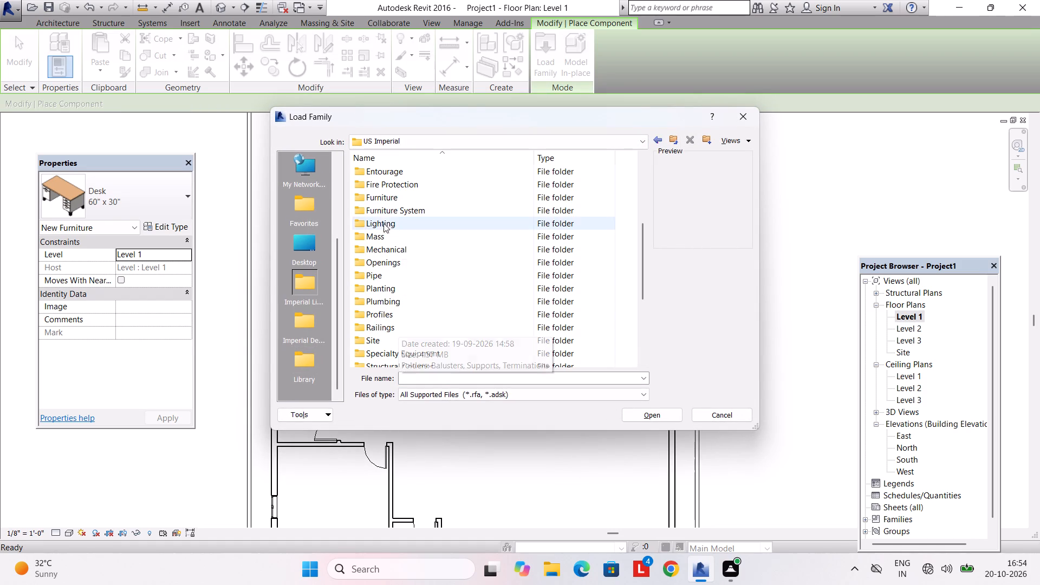
{"action": "double_click", "coordinate": [386, 197]}
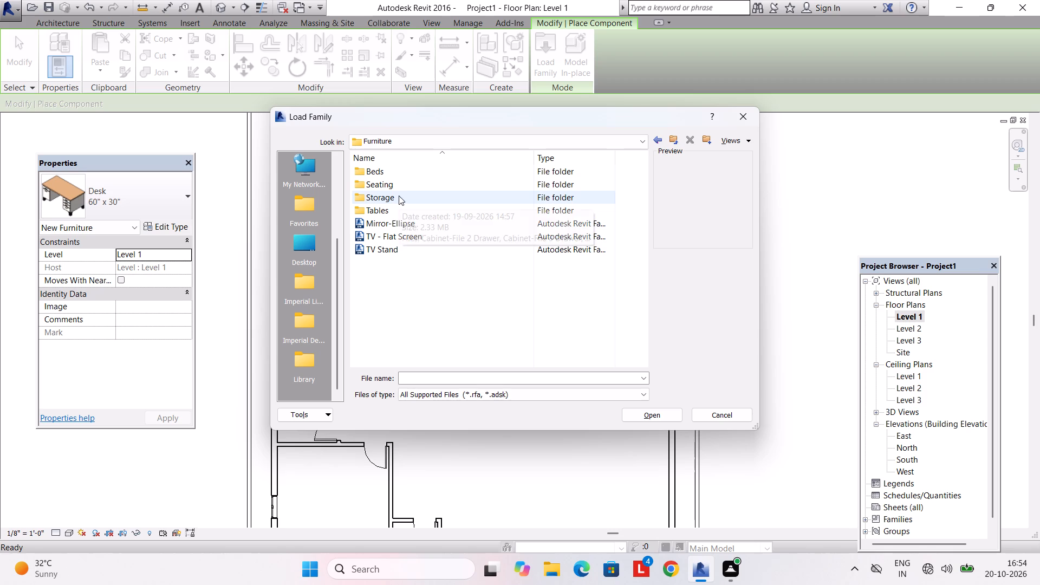
{"action": "double_click", "coordinate": [395, 174]}
{"action": "left_click", "coordinate": [398, 177]}
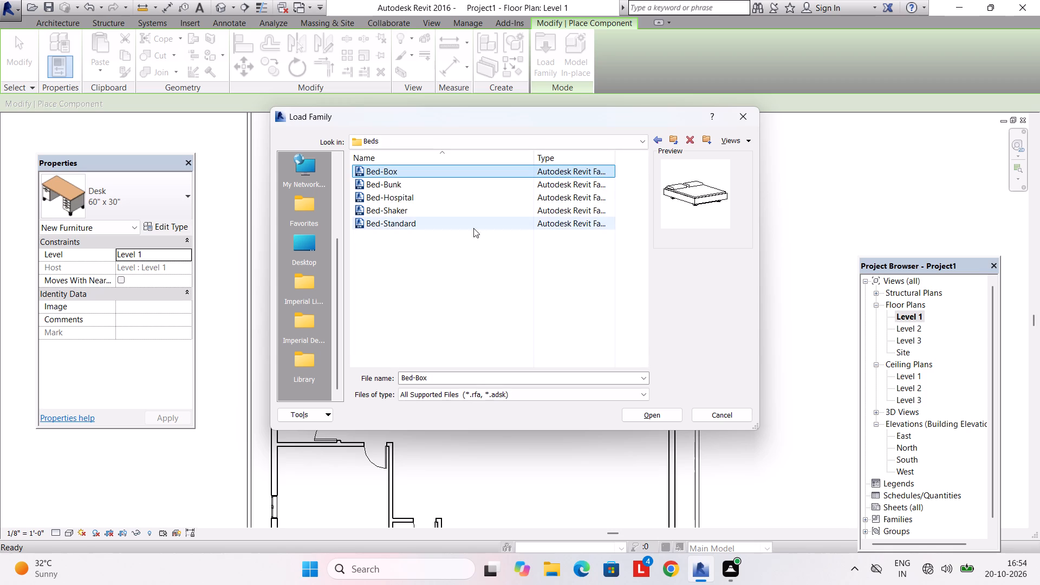
{"action": "left_click", "coordinate": [648, 408]}
Place a Double 53" x 74" Bed-Box in the bedroom below the stair, headboard toward the left exterior wall, about 1' from it.
{"action": "middle_click_drag", "start_coordinate": [395, 383], "coordinate": [491, 381]}
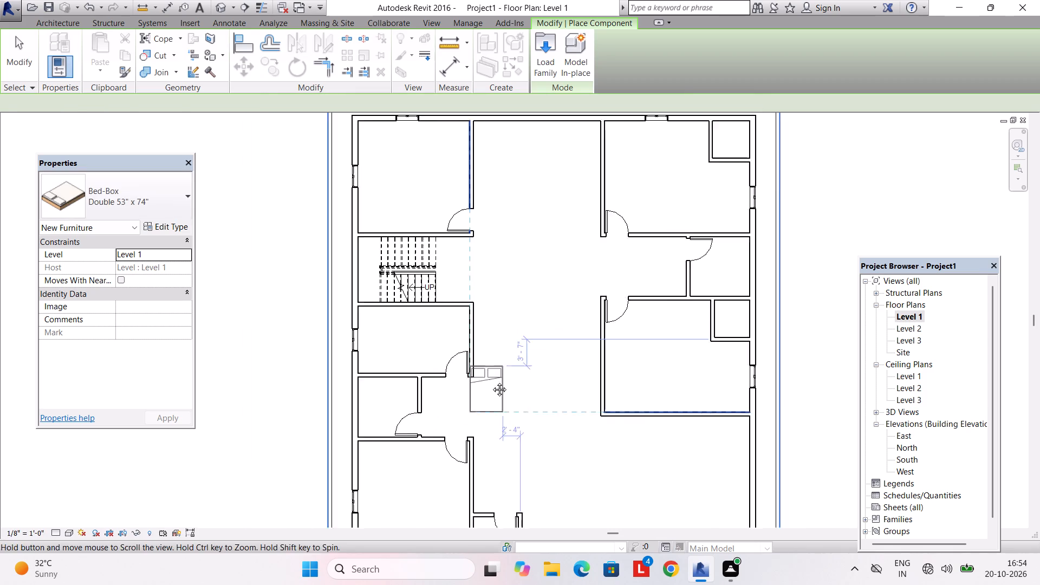
{"action": "middle_click_drag", "start_coordinate": [491, 381], "coordinate": [492, 382]}
{"action": "key", "text": "space"}
{"action": "key", "text": "space"}
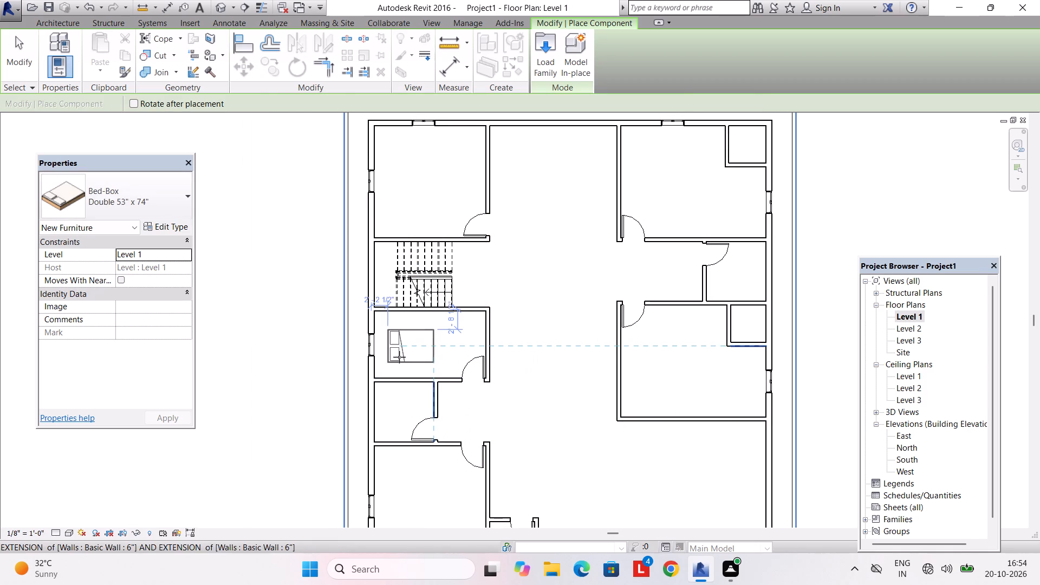
{"action": "left_click", "coordinate": [398, 357]}
Place a second Double 53" x 74" Bed-Box in the bottom-left bedroom beside the left wall's window, aligned with the bed above.
{"action": "middle_click_drag", "start_coordinate": [408, 461], "coordinate": [416, 374]}
{"action": "scroll", "coordinate": [408, 461], "scroll_direction": "down", "scroll_amount": 1}
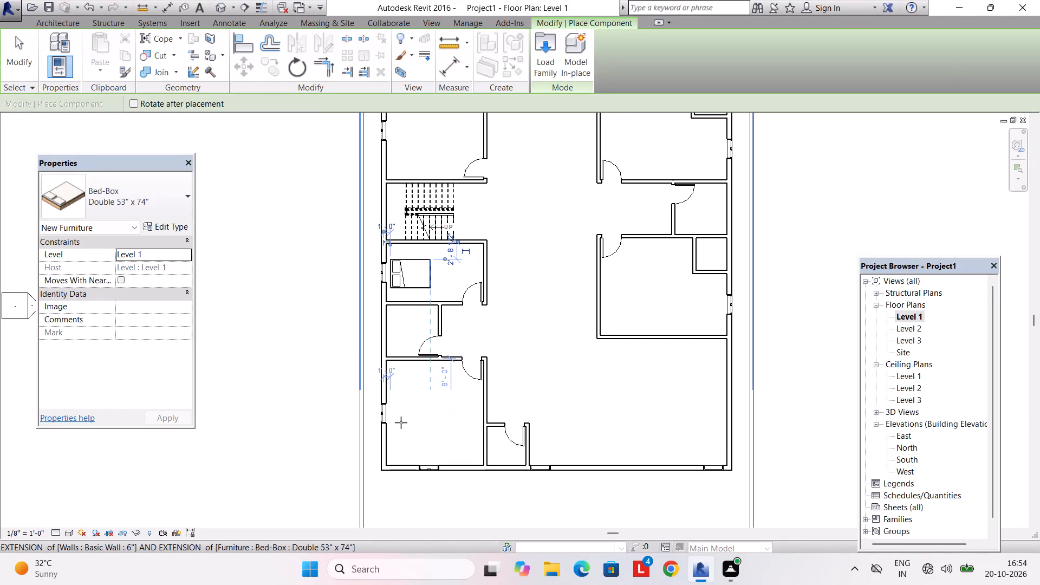
{"action": "scroll", "coordinate": [401, 422], "scroll_direction": "up", "scroll_amount": 9}
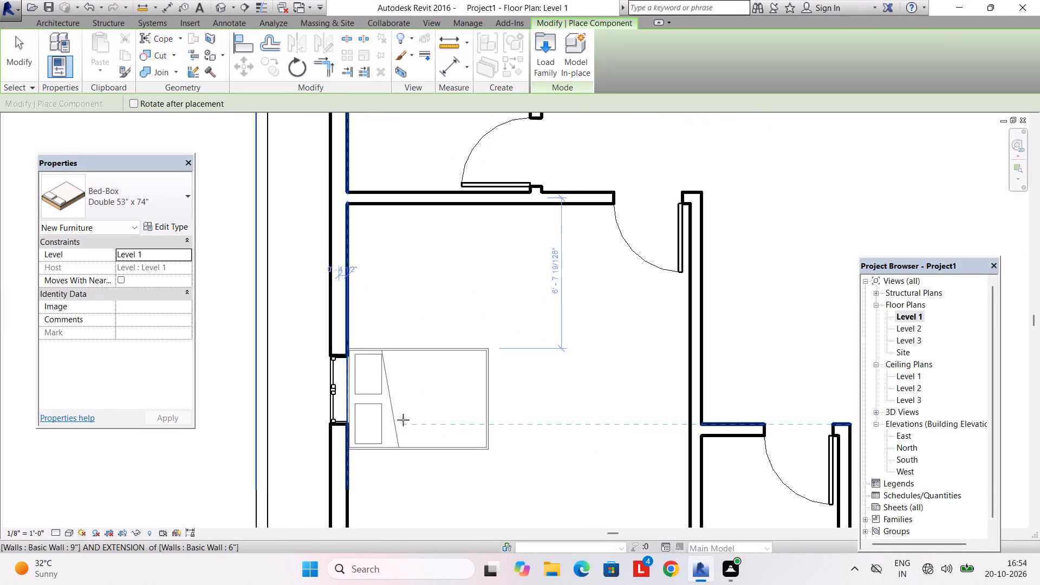
{"action": "left_click", "coordinate": [414, 420]}
{"action": "scroll", "coordinate": [484, 369], "scroll_direction": "down", "scroll_amount": 4}
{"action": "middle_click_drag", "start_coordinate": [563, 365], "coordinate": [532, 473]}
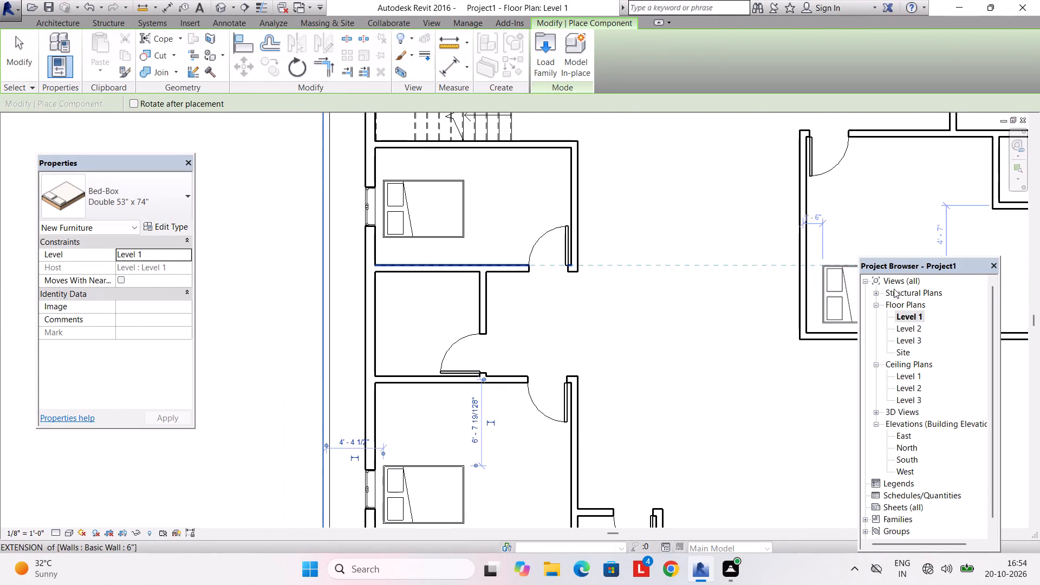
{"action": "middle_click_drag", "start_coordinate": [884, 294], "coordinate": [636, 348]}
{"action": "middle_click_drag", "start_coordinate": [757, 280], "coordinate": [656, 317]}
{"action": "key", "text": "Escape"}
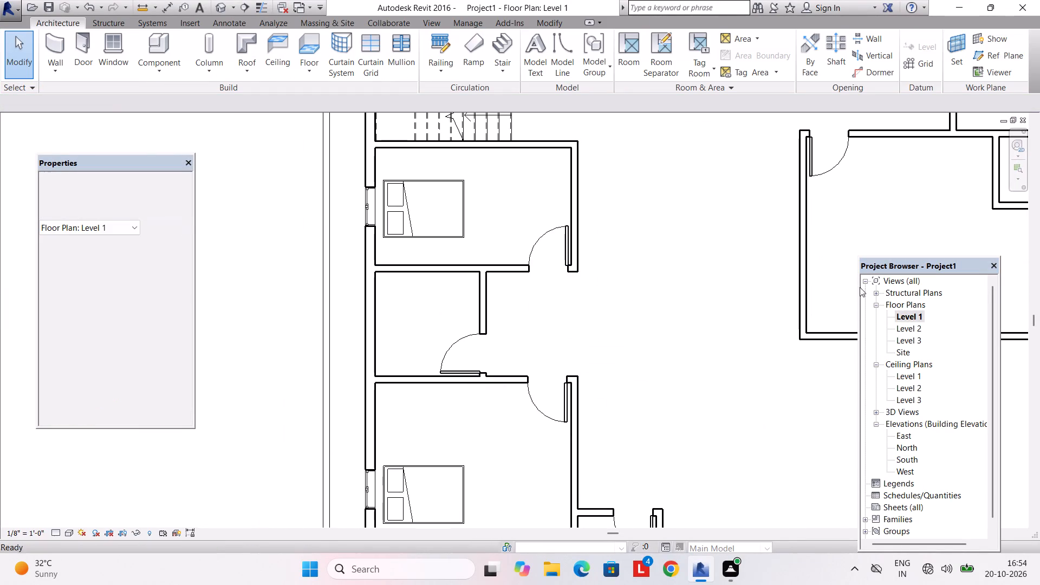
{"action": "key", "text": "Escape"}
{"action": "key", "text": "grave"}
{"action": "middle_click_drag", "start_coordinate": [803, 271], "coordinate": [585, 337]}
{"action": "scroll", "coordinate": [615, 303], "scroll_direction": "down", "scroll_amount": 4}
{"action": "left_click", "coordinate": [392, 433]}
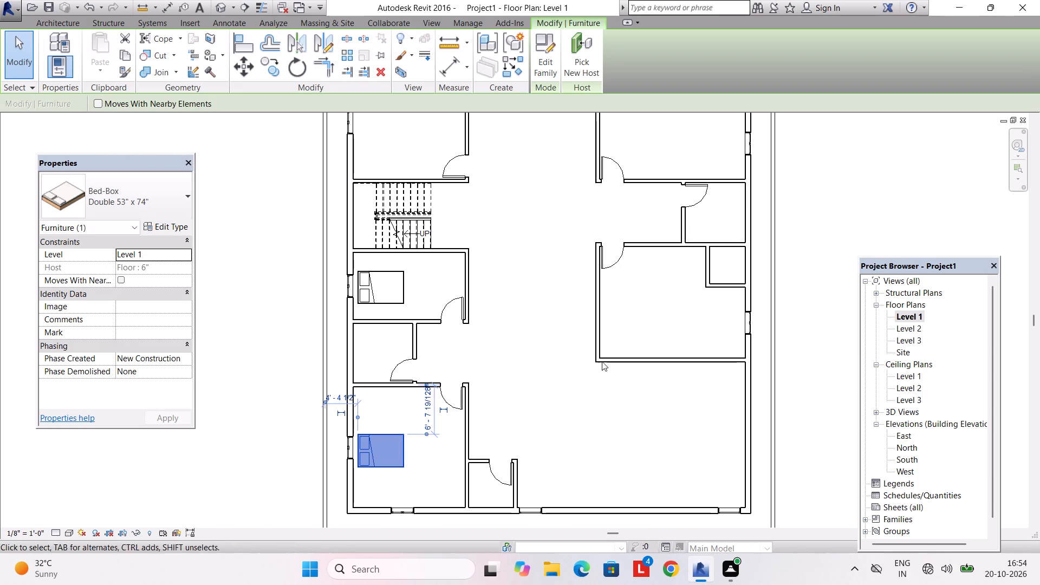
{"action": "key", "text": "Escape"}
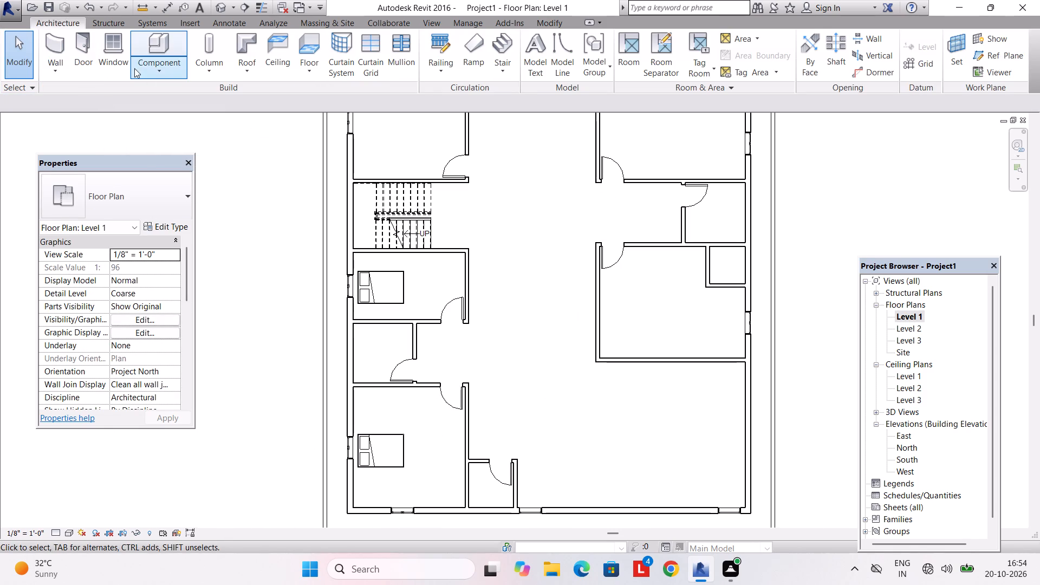
Place a Double 53" x 74" Bed-Box in the lower-right bedroom, headboard toward the bottom wall and 6' from the bedroom's left wall.
{"action": "left_click", "coordinate": [149, 67]}
{"action": "left_click", "coordinate": [163, 83]}
{"action": "middle_click_drag", "start_coordinate": [691, 287], "coordinate": [638, 307]}
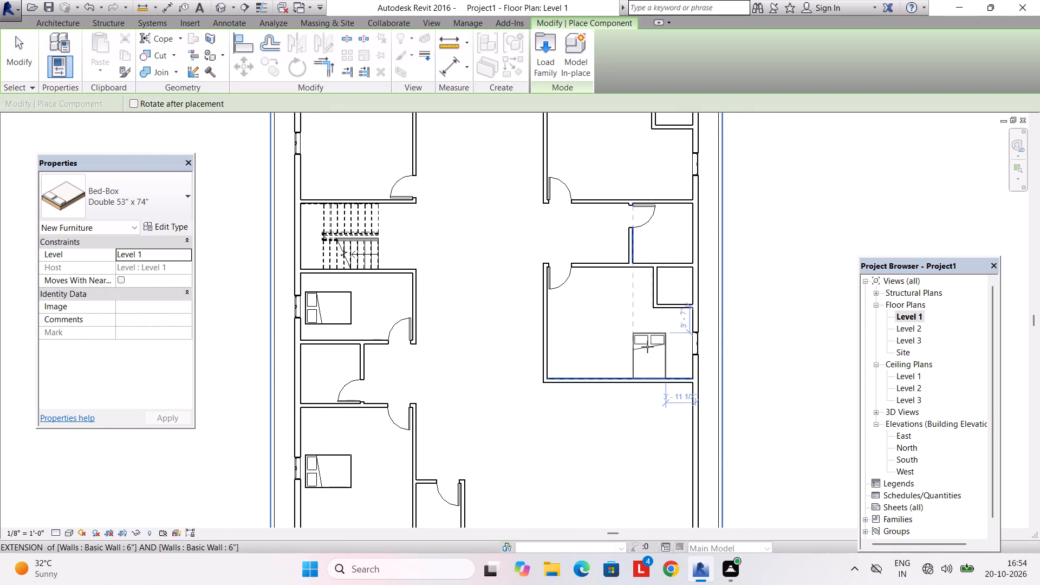
{"action": "key", "text": "space"}
{"action": "key", "text": "space"}
{"action": "key", "text": "space"}
{"action": "key", "text": "space"}
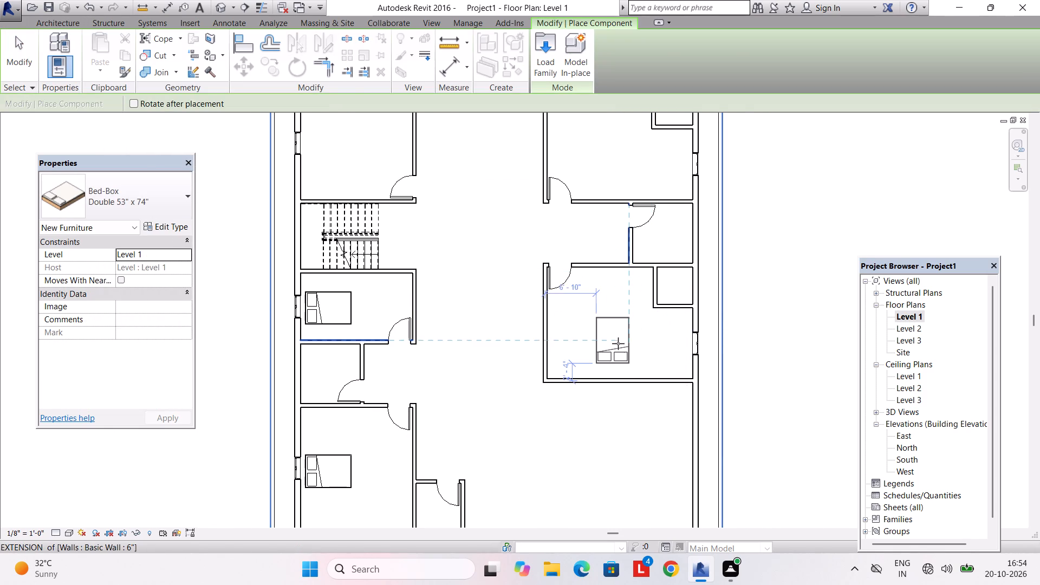
{"action": "scroll", "coordinate": [617, 354], "scroll_direction": "up", "scroll_amount": 4}
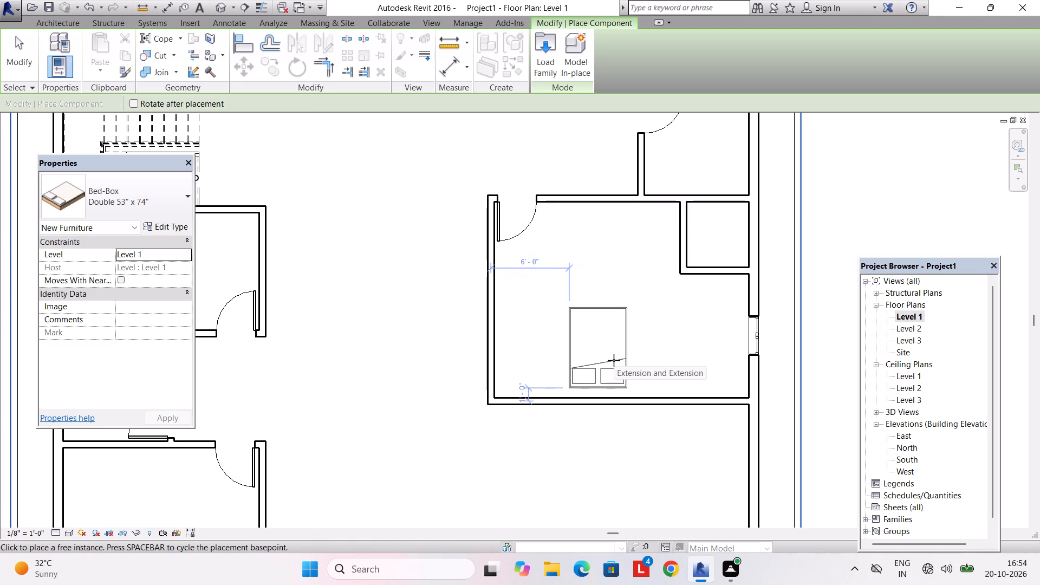
{"action": "scroll", "coordinate": [614, 361], "scroll_direction": "up", "scroll_amount": 2}
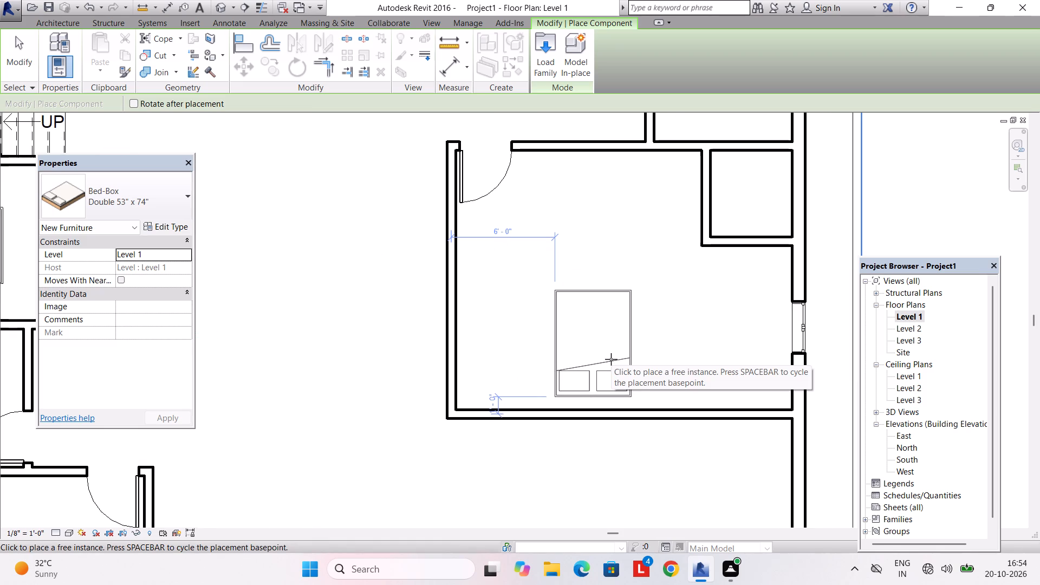
{"action": "left_click", "coordinate": [611, 359]}
Place a Double 53" x 74" Bed-Box in the top-right bedroom, headboard toward the top wall, about 5' from the corner enclosure.
{"action": "scroll", "coordinate": [607, 266], "scroll_direction": "down", "scroll_amount": 4}
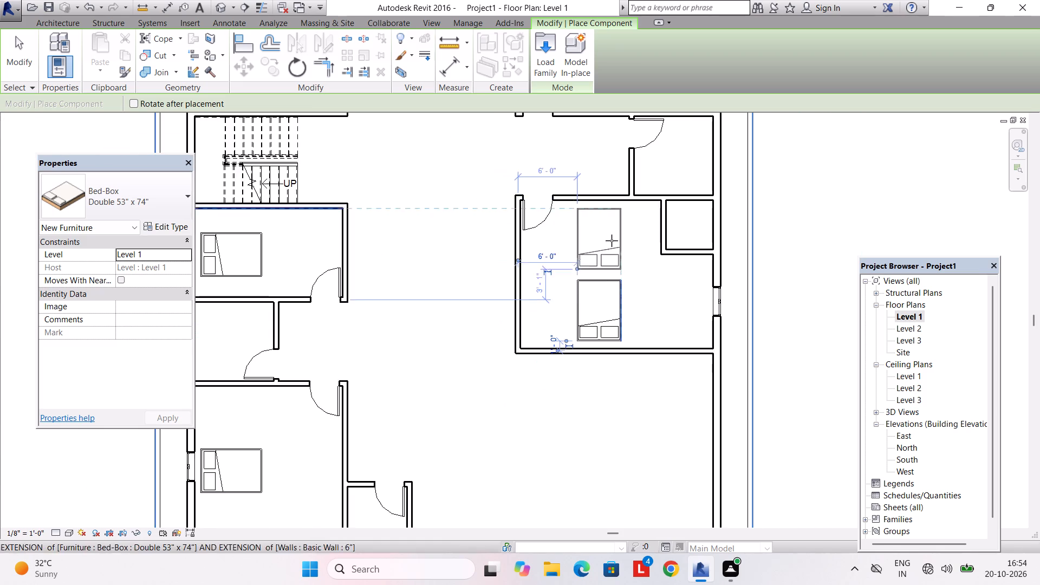
{"action": "middle_click_drag", "start_coordinate": [610, 242], "coordinate": [593, 403]}
{"action": "middle_click_drag", "start_coordinate": [599, 226], "coordinate": [600, 335]}
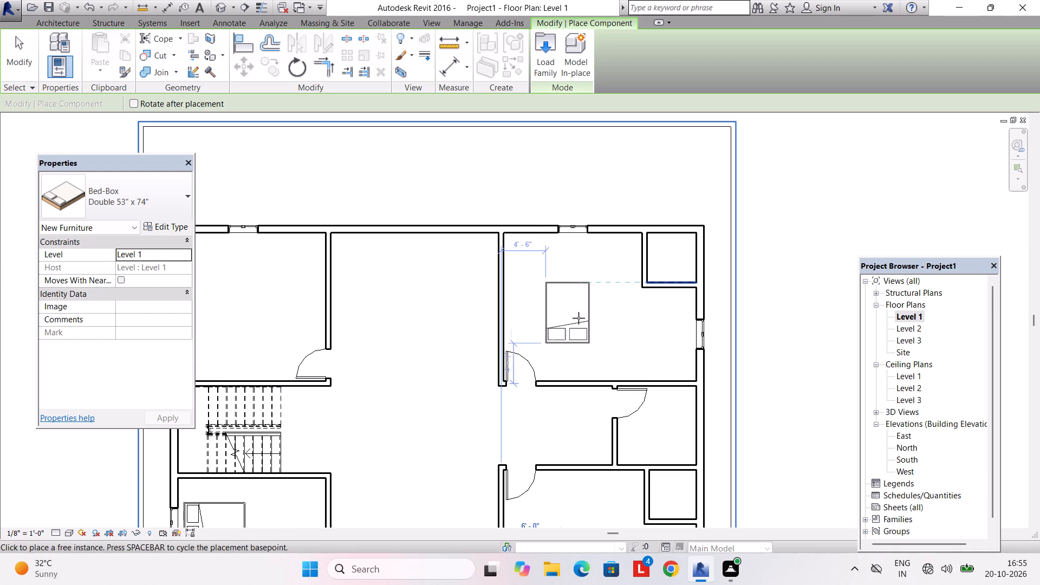
{"action": "key", "text": "space"}
{"action": "key", "text": "space"}
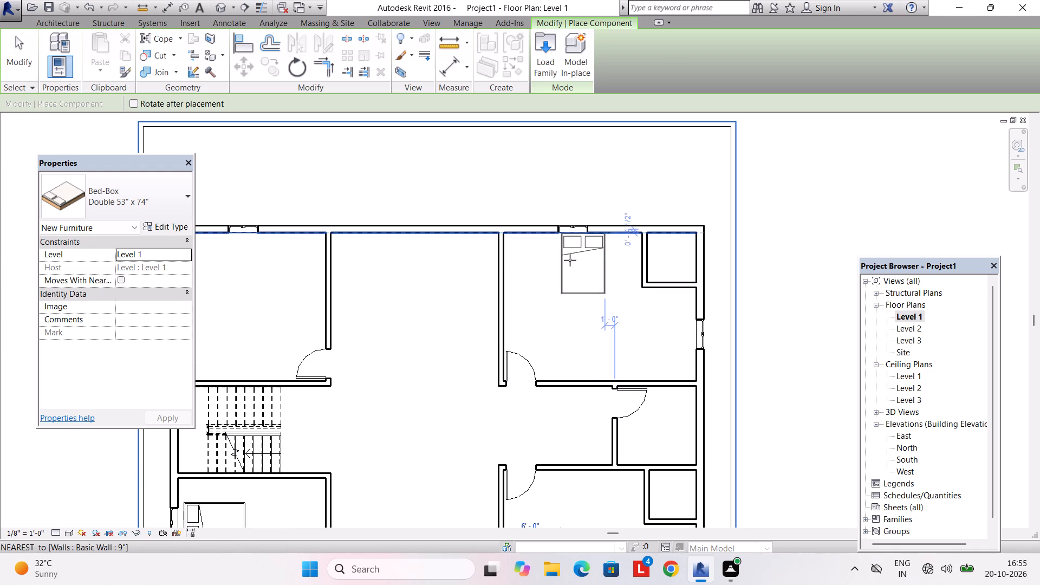
{"action": "scroll", "coordinate": [564, 263], "scroll_direction": "up", "scroll_amount": 2}
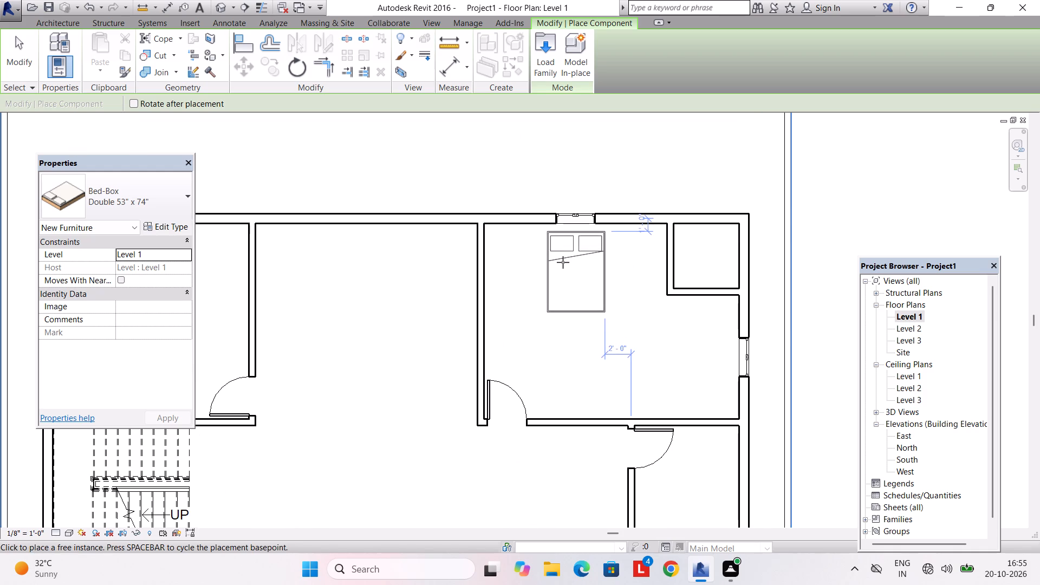
{"action": "left_click", "coordinate": [563, 262]}
{"action": "key", "text": "Escape"}
{"action": "key", "text": "Escape"}
{"action": "scroll", "coordinate": [583, 323], "scroll_direction": "down", "scroll_amount": 2}
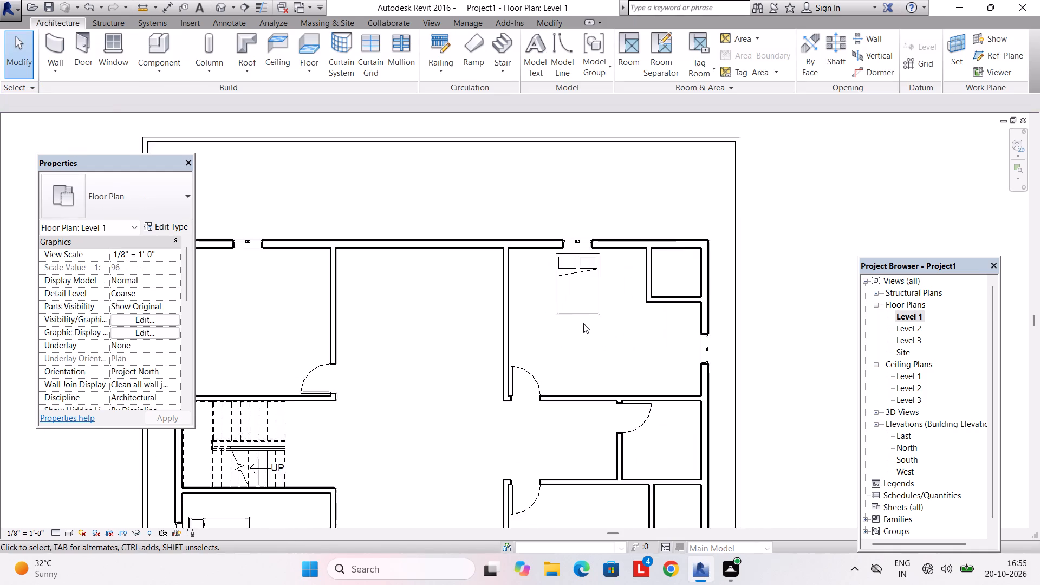
Change the beds in the top-right, lower-right and bottom-left bedrooms to the Queen 60" x 79" type.
{"action": "scroll", "coordinate": [583, 323], "scroll_direction": "down", "scroll_amount": 1}
{"action": "left_click", "coordinate": [583, 316]}
{"action": "middle_click_drag", "start_coordinate": [589, 341], "coordinate": [583, 227]}
{"action": "left_click", "coordinate": [598, 419], "text": "ctrl"}
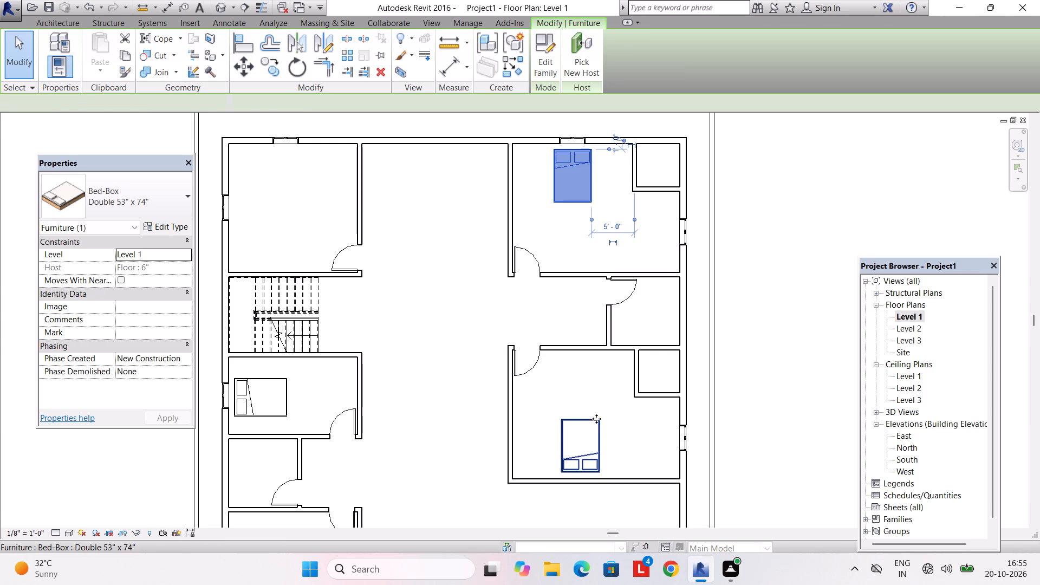
{"action": "middle_click_drag", "start_coordinate": [606, 394], "coordinate": [733, 315]}
{"action": "left_click", "coordinate": [391, 487], "text": "ctrl"}
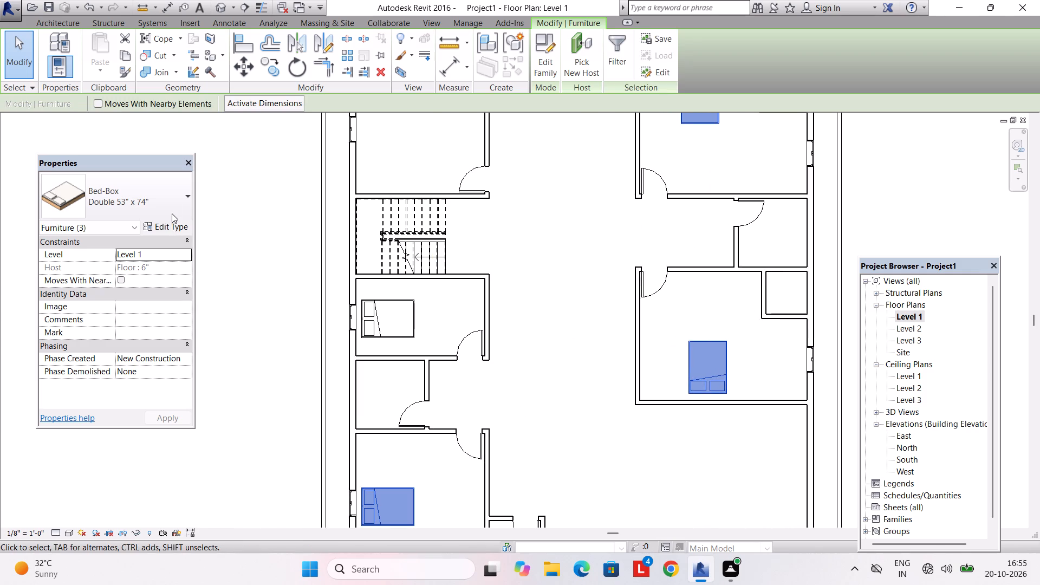
{"action": "left_click", "coordinate": [171, 203]}
{"action": "left_click", "coordinate": [145, 291]}
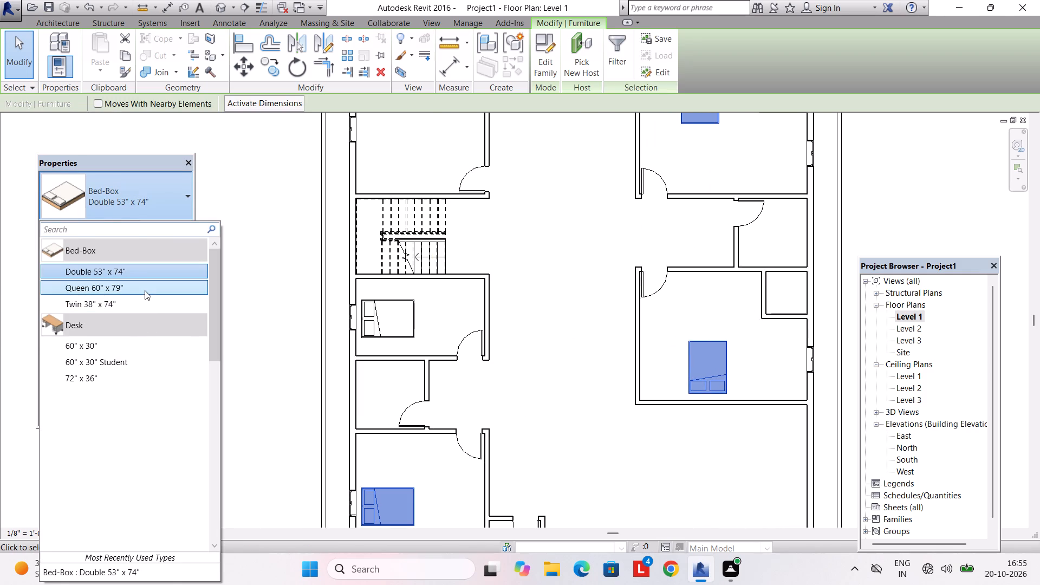
{"action": "key", "text": "Escape"}
{"action": "key", "text": "Escape"}
{"action": "scroll", "coordinate": [608, 346], "scroll_direction": "down", "scroll_amount": 3}
{"action": "middle_click_drag", "start_coordinate": [608, 346], "coordinate": [625, 319]}
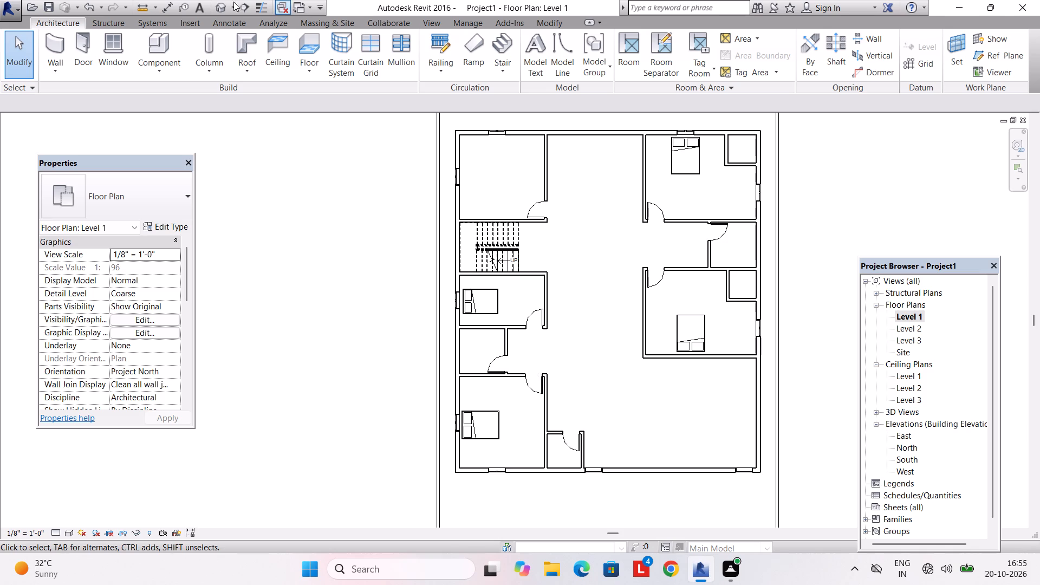
Load the Kitchenette - Medium family from the Domestic folder of the US Imperial Specialty Equipment library.
{"action": "left_click", "coordinate": [159, 61]}
{"action": "left_click", "coordinate": [177, 103]}
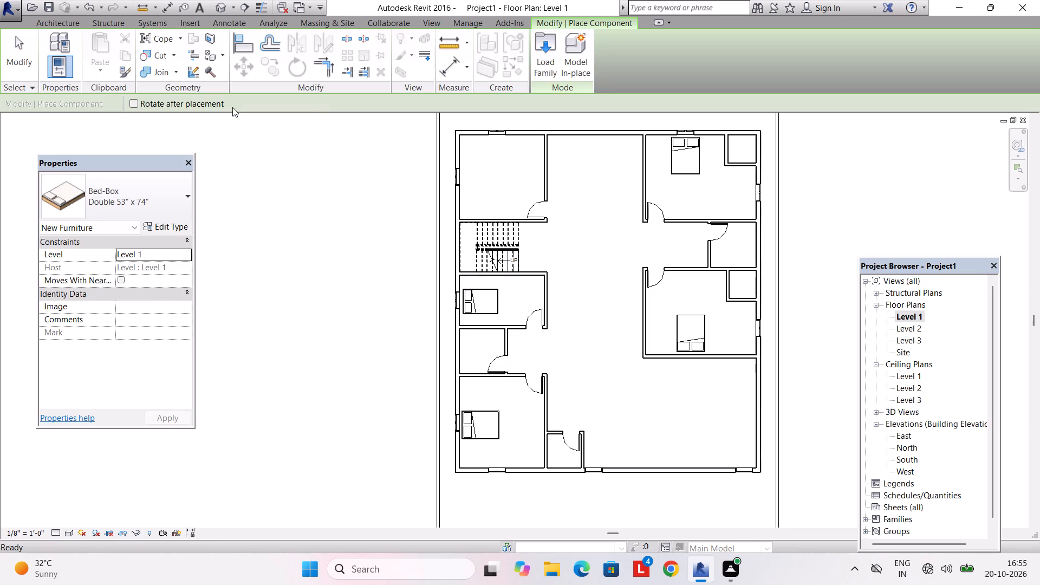
{"action": "left_click", "coordinate": [540, 53]}
{"action": "left_click", "coordinate": [447, 144]}
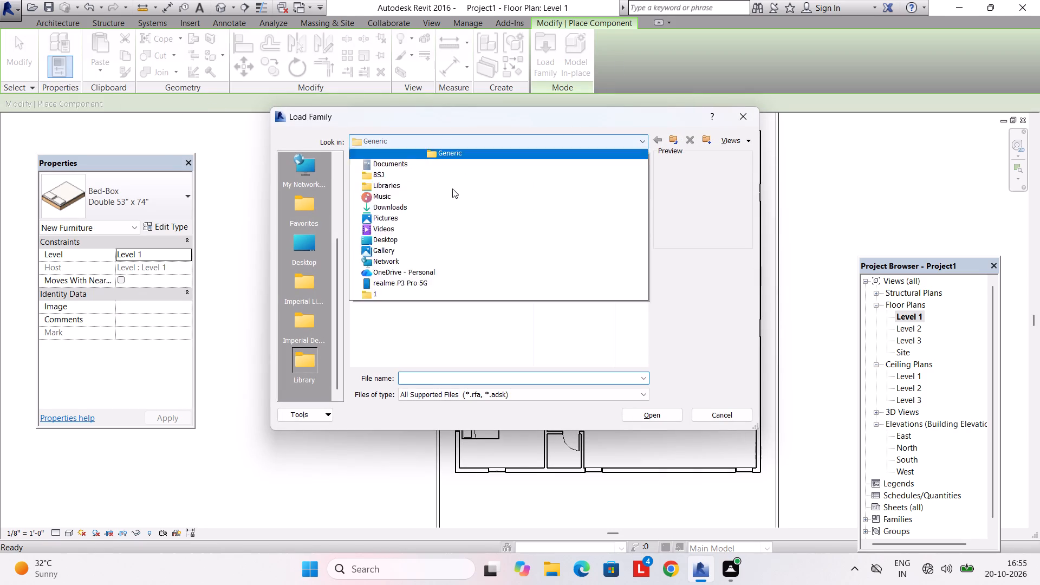
{"action": "left_click", "coordinate": [478, 219]}
{"action": "scroll", "coordinate": [477, 221], "scroll_direction": "down", "scroll_amount": 5}
{"action": "double_click", "coordinate": [437, 195]}
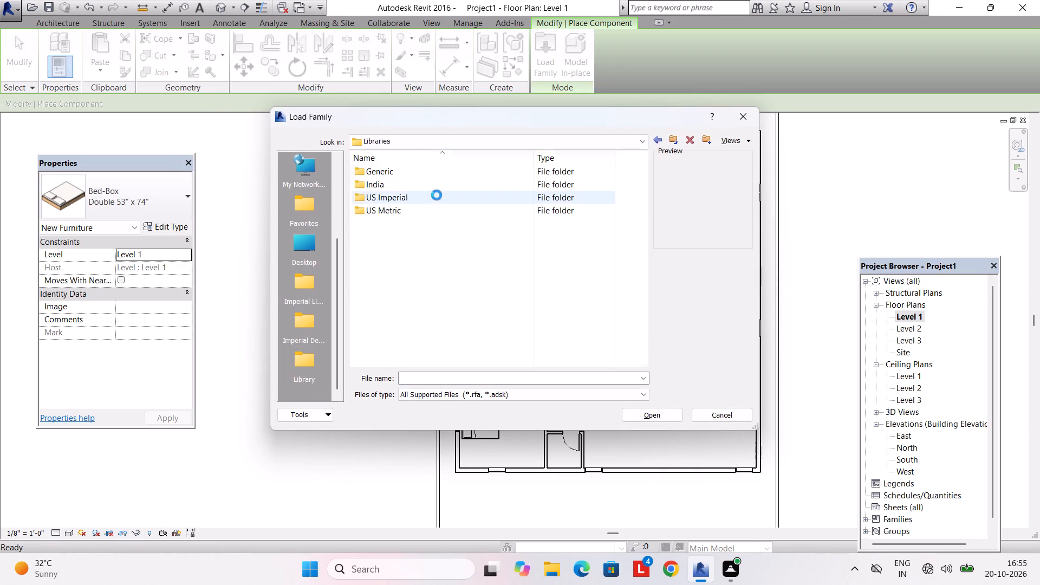
{"action": "scroll", "coordinate": [463, 275], "scroll_direction": "down", "scroll_amount": 6}
{"action": "double_click", "coordinate": [444, 275]}
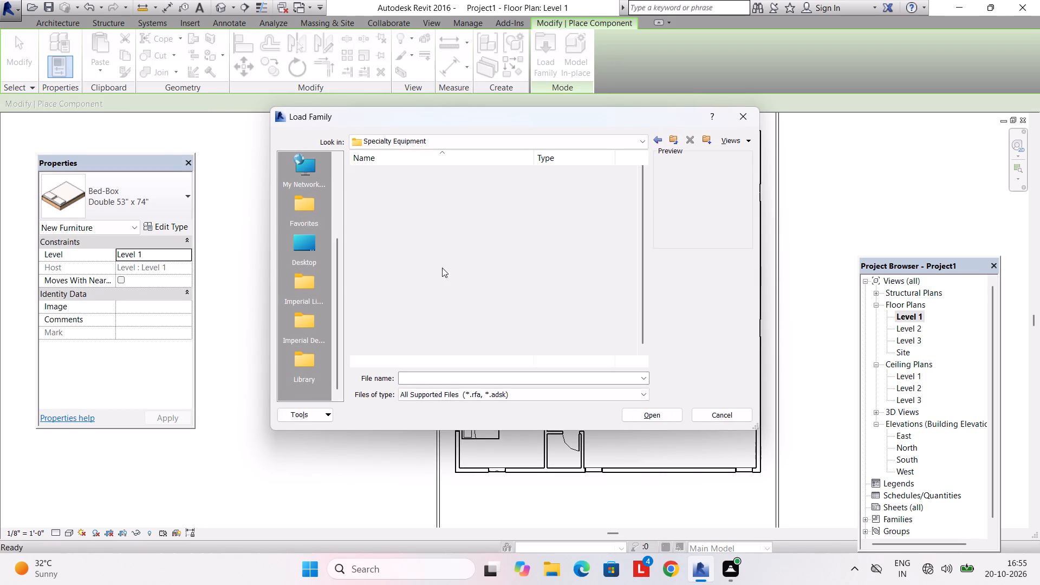
{"action": "double_click", "coordinate": [440, 187]}
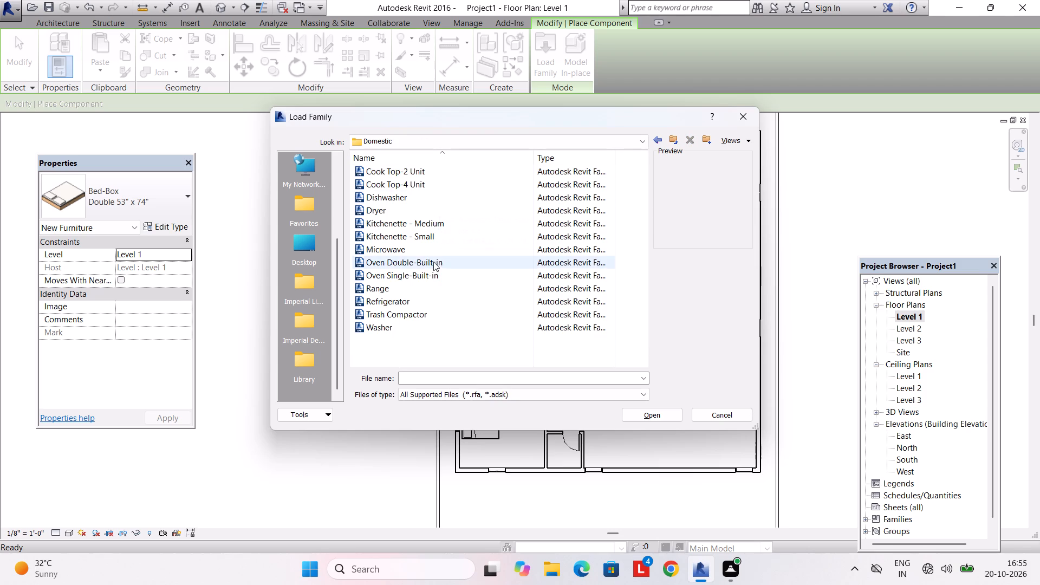
{"action": "left_click", "coordinate": [433, 232]}
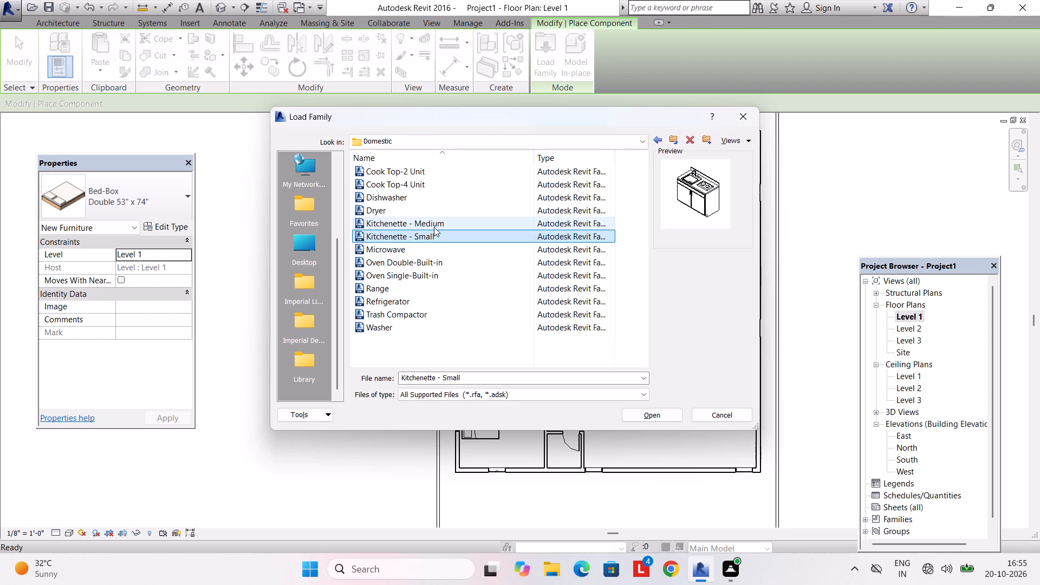
{"action": "left_click", "coordinate": [434, 227]}
{"action": "left_click", "coordinate": [642, 416]}
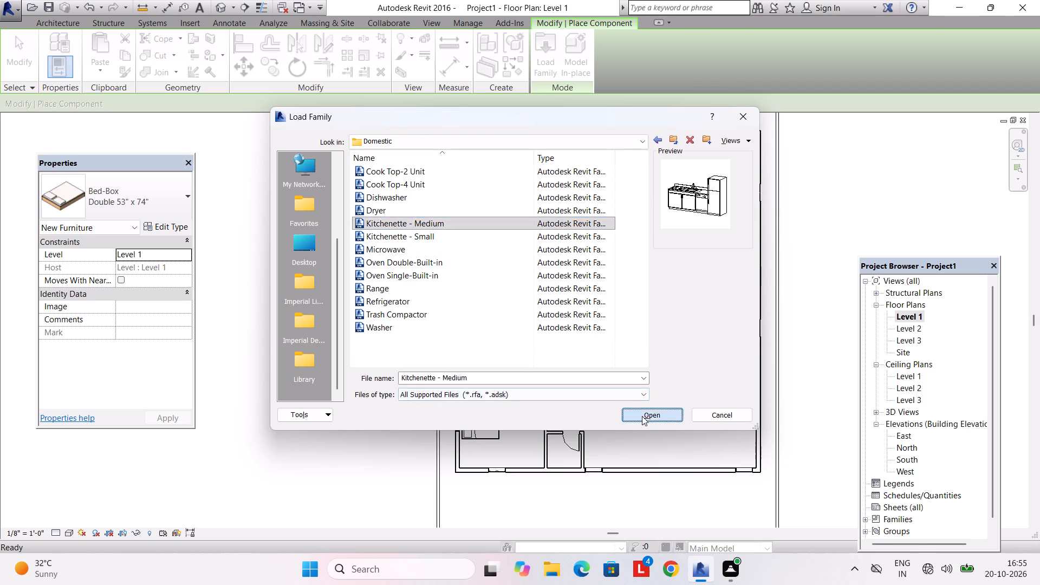
Place a Kitchenette - Medium along the top wall of the top-left room, in front of the window.
{"action": "middle_click_drag", "start_coordinate": [479, 178], "coordinate": [474, 257]}
{"action": "scroll", "coordinate": [474, 240], "scroll_direction": "up", "scroll_amount": 2}
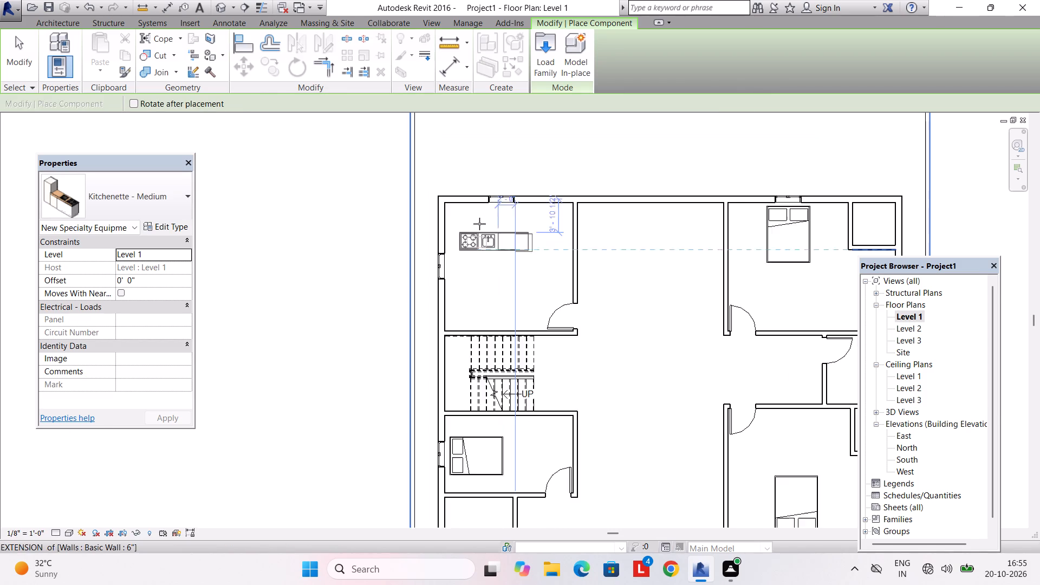
{"action": "scroll", "coordinate": [479, 224], "scroll_direction": "up", "scroll_amount": 5}
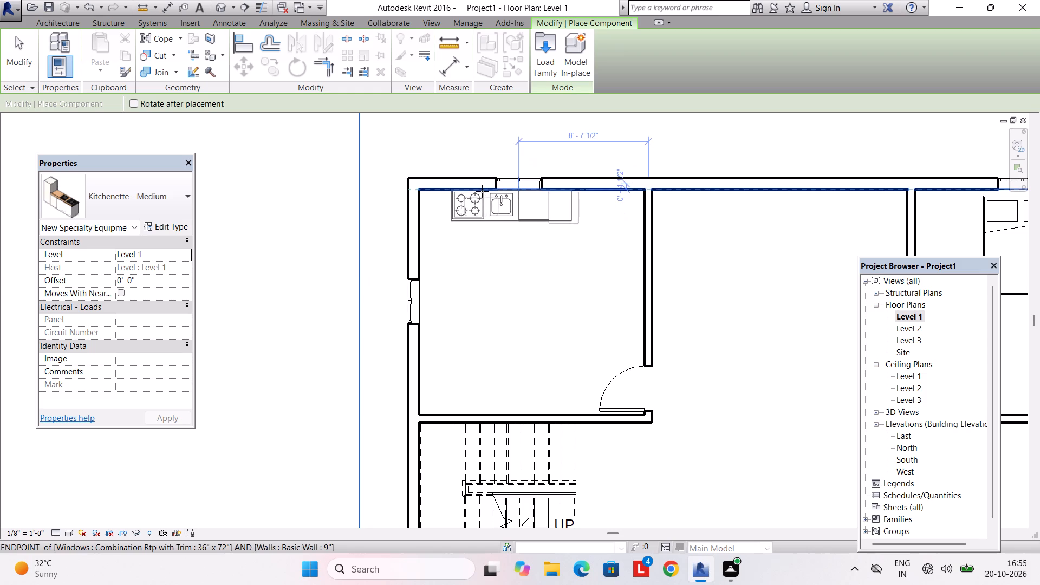
{"action": "scroll", "coordinate": [480, 194], "scroll_direction": "up", "scroll_amount": 3}
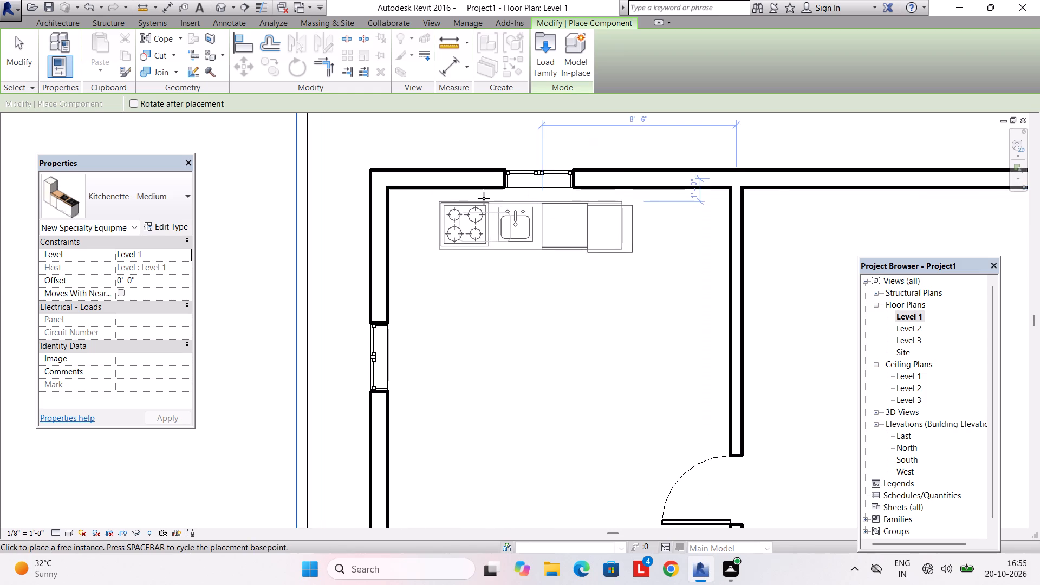
{"action": "scroll", "coordinate": [484, 198], "scroll_direction": "up", "scroll_amount": 3}
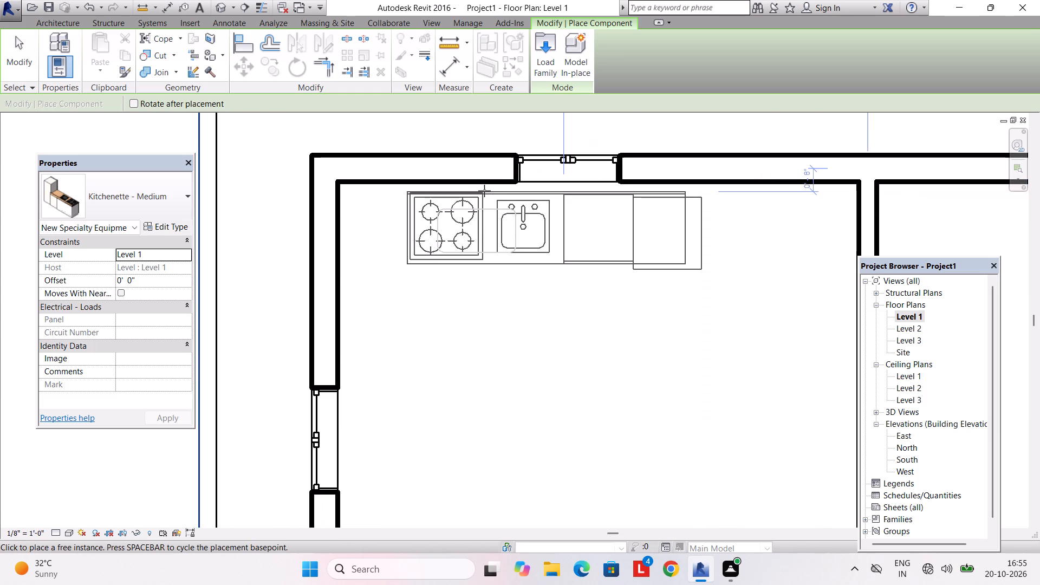
{"action": "left_click", "coordinate": [484, 191]}
Place a second Kitchenette - Medium, rotated to run along the top-left room's left wall with its cooktop toward the bottom wall.
{"action": "key", "text": "space"}
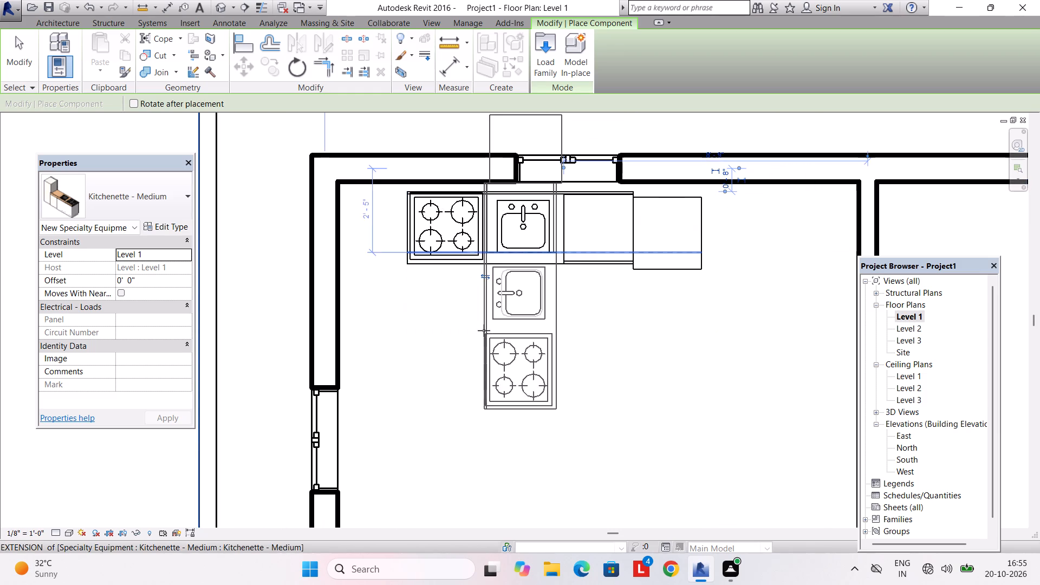
{"action": "middle_click_drag", "start_coordinate": [483, 331], "coordinate": [422, 436]}
{"action": "middle_click_drag", "start_coordinate": [430, 419], "coordinate": [521, 181]}
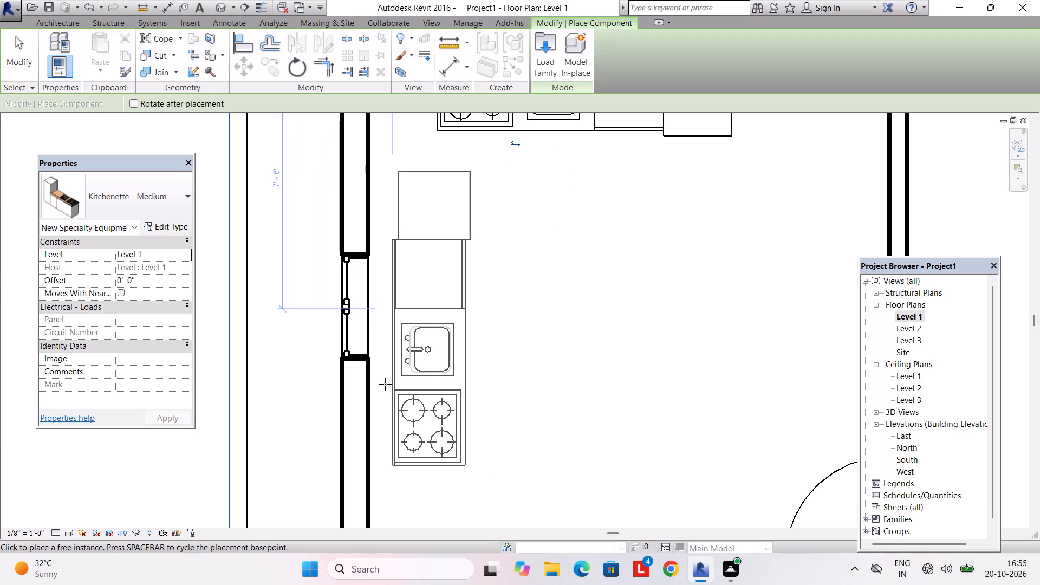
{"action": "middle_click_drag", "start_coordinate": [380, 438], "coordinate": [429, 319]}
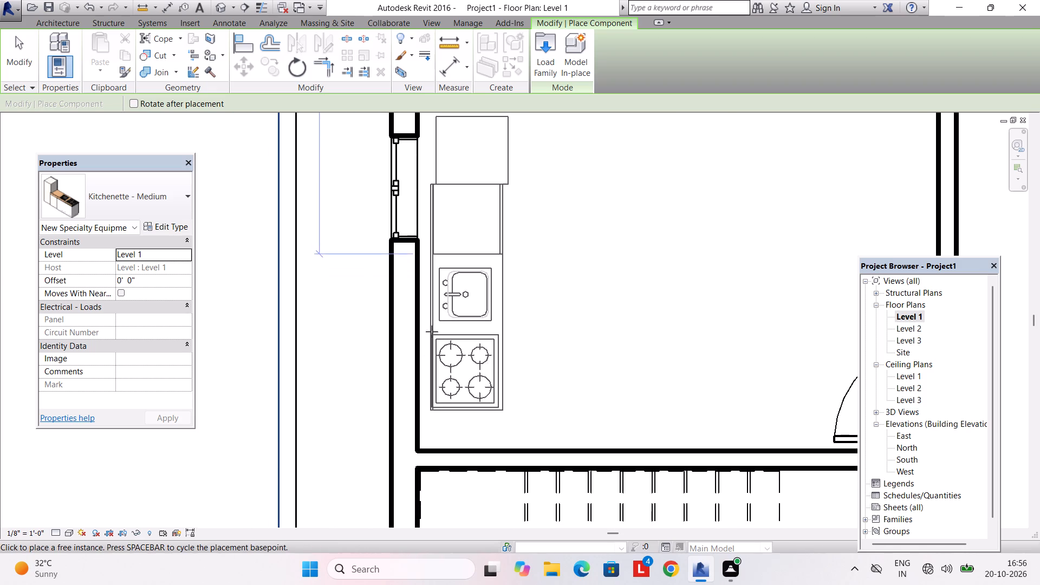
{"action": "left_click", "coordinate": [426, 302]}
Place a third Kitchenette - Medium along the top-left room's right wall, above the door, with its cooktop toward the top wall.
{"action": "scroll", "coordinate": [560, 301], "scroll_direction": "down", "scroll_amount": 3}
{"action": "middle_click_drag", "start_coordinate": [620, 290], "coordinate": [403, 392]}
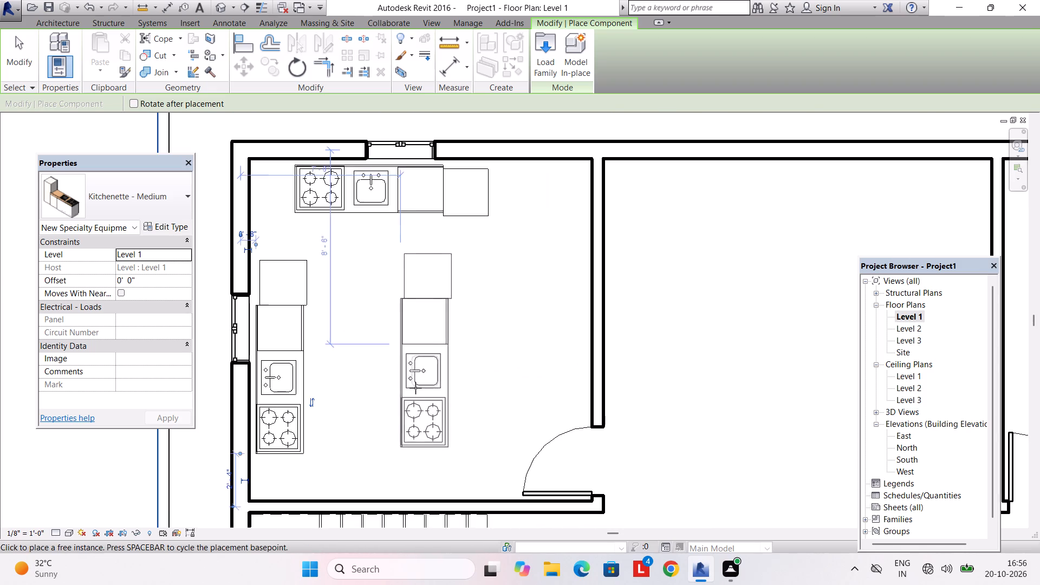
{"action": "middle_click_drag", "start_coordinate": [502, 367], "coordinate": [459, 393]}
{"action": "key", "text": "space"}
{"action": "key", "text": "space"}
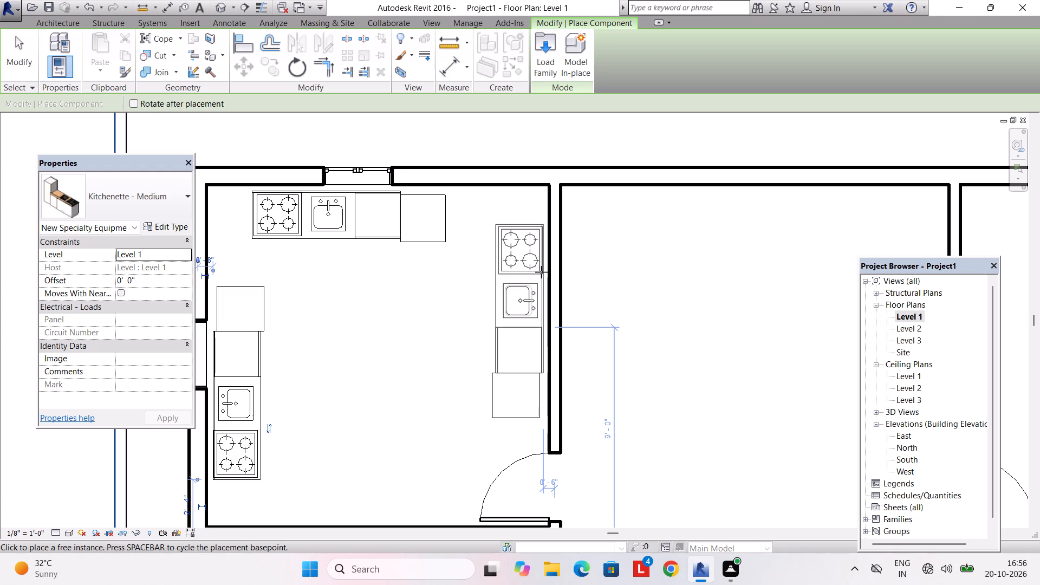
{"action": "left_click", "coordinate": [541, 272]}
Load the Sofa-Pensi family from the Seating folder of the US Imperial Furniture library, previewing some chair families first.
{"action": "scroll", "coordinate": [707, 276], "scroll_direction": "down", "scroll_amount": 1}
{"action": "middle_click_drag", "start_coordinate": [706, 276], "coordinate": [549, 285]}
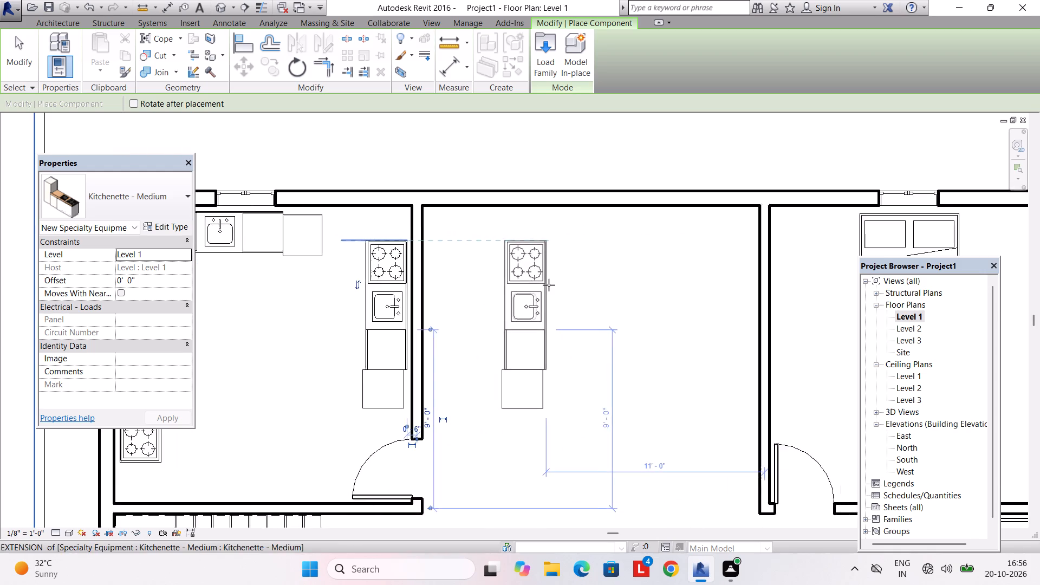
{"action": "scroll", "coordinate": [550, 285], "scroll_direction": "down", "scroll_amount": 3}
{"action": "middle_click_drag", "start_coordinate": [589, 298], "coordinate": [496, 311]}
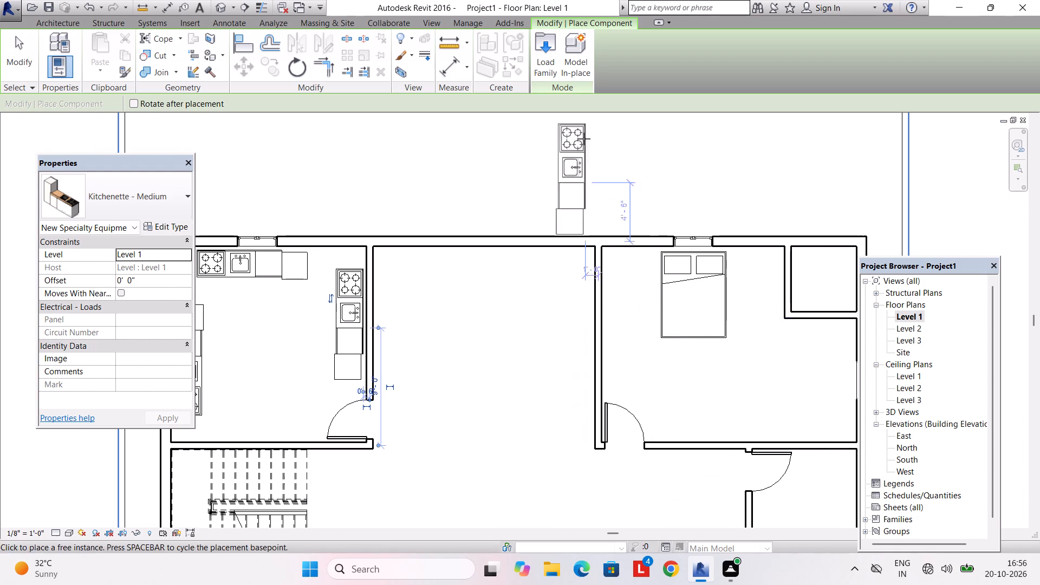
{"action": "left_click", "coordinate": [548, 62]}
{"action": "left_click", "coordinate": [542, 137]}
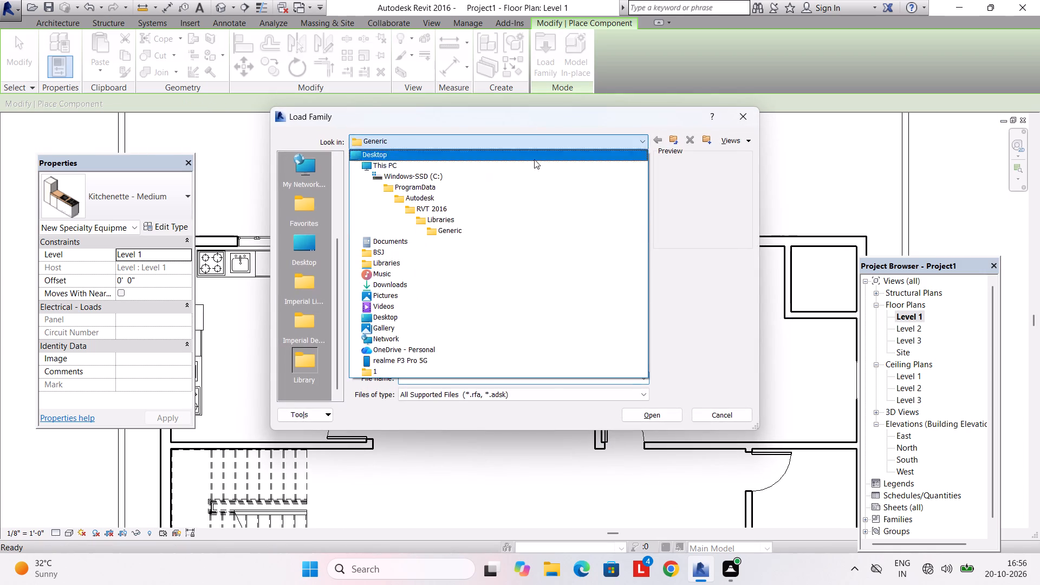
{"action": "left_click", "coordinate": [492, 224]}
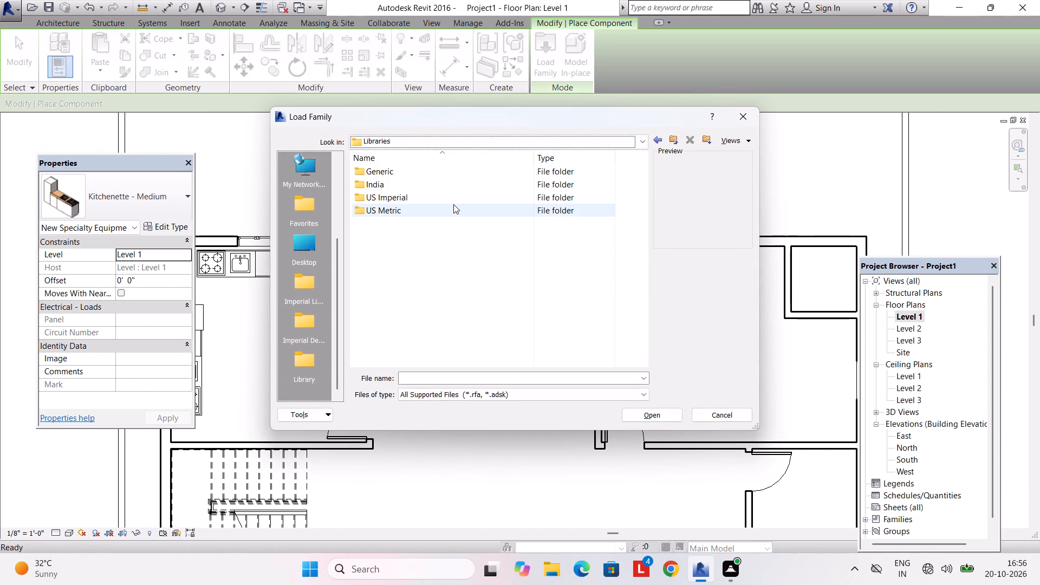
{"action": "double_click", "coordinate": [453, 201]}
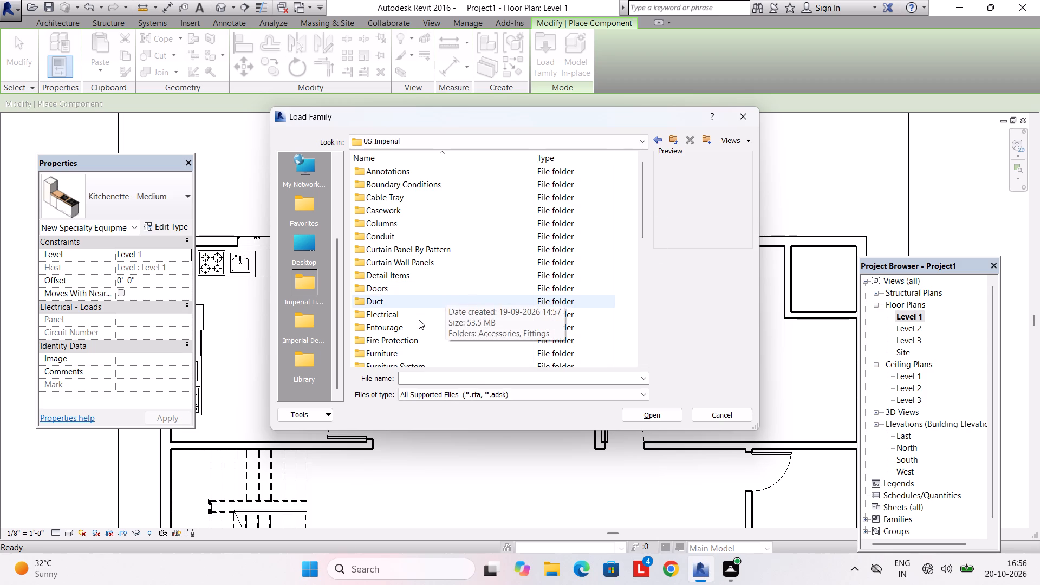
{"action": "scroll", "coordinate": [411, 297], "scroll_direction": "down", "scroll_amount": 1}
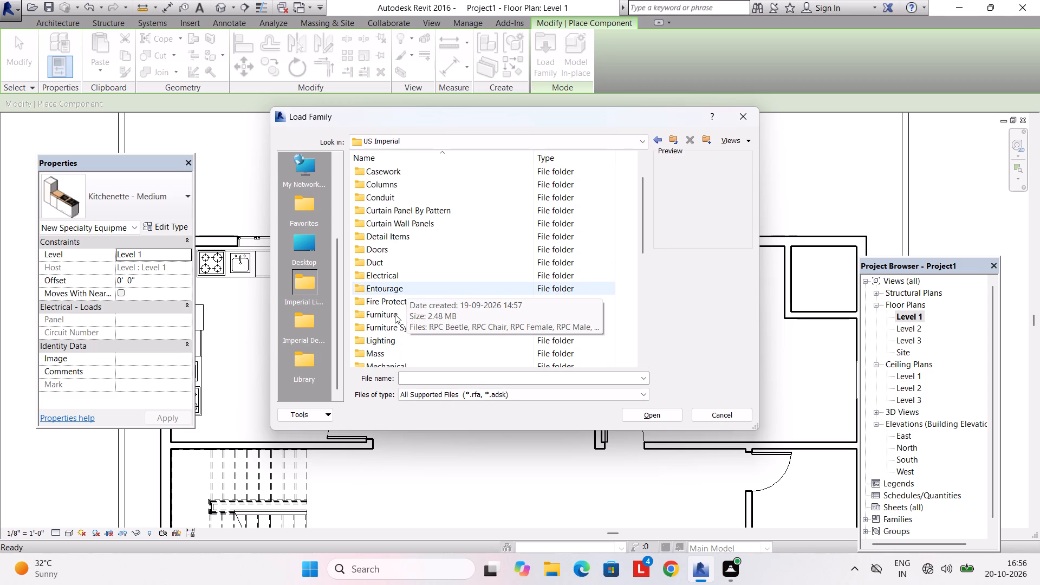
{"action": "double_click", "coordinate": [395, 316]}
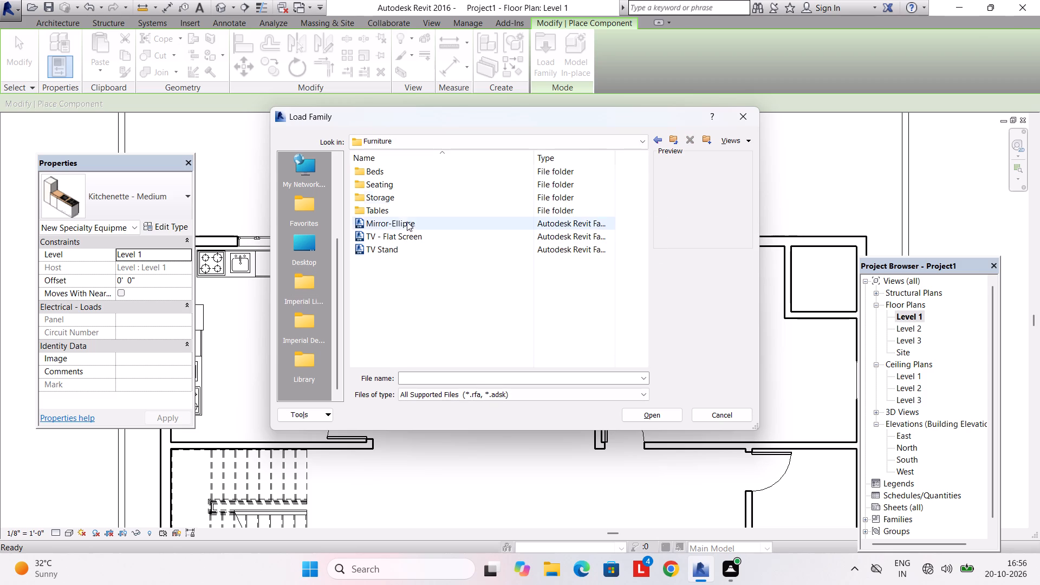
{"action": "double_click", "coordinate": [411, 184]}
{"action": "left_click", "coordinate": [425, 252]}
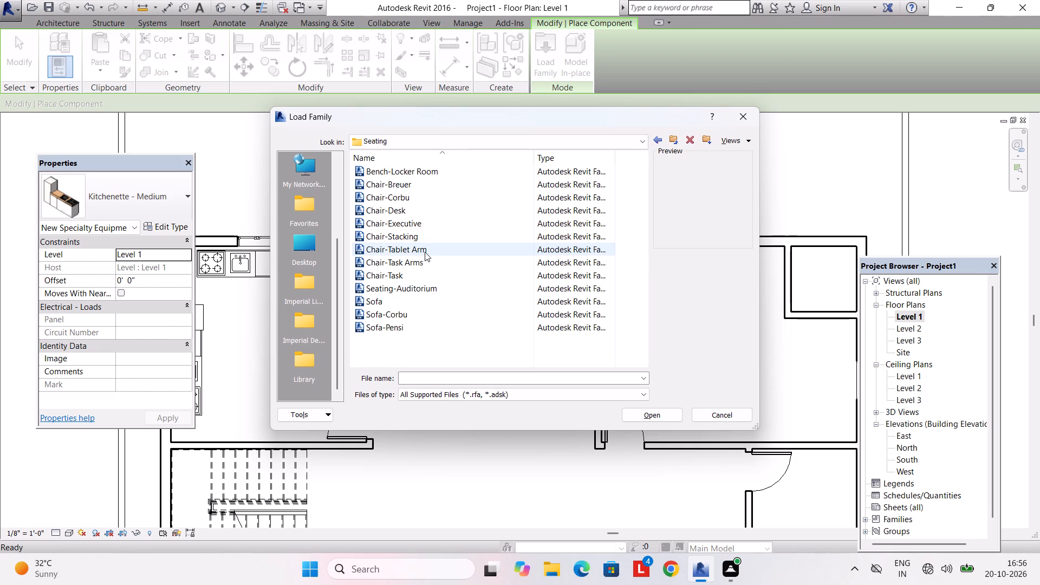
{"action": "left_click", "coordinate": [426, 232]}
{"action": "left_click", "coordinate": [427, 224]}
{"action": "left_click", "coordinate": [425, 210]}
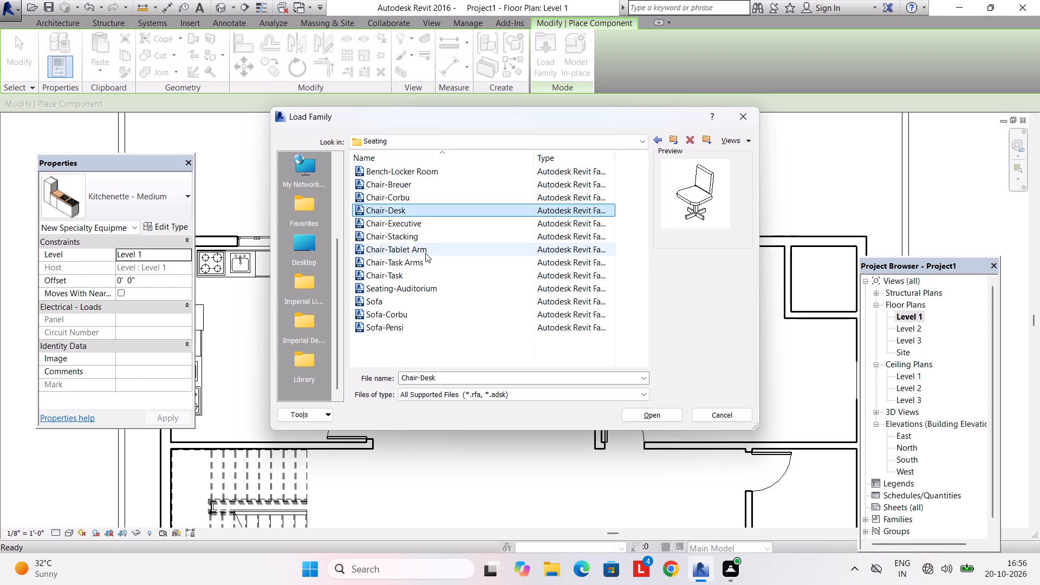
{"action": "left_click", "coordinate": [427, 271]}
{"action": "left_click", "coordinate": [433, 184]}
{"action": "left_click", "coordinate": [436, 178]}
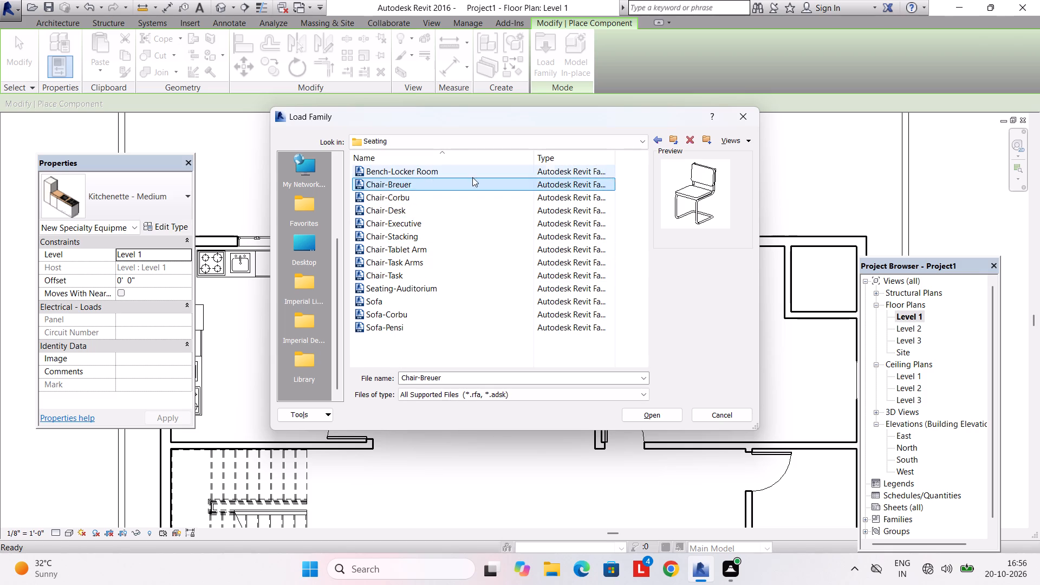
{"action": "left_click", "coordinate": [445, 332]}
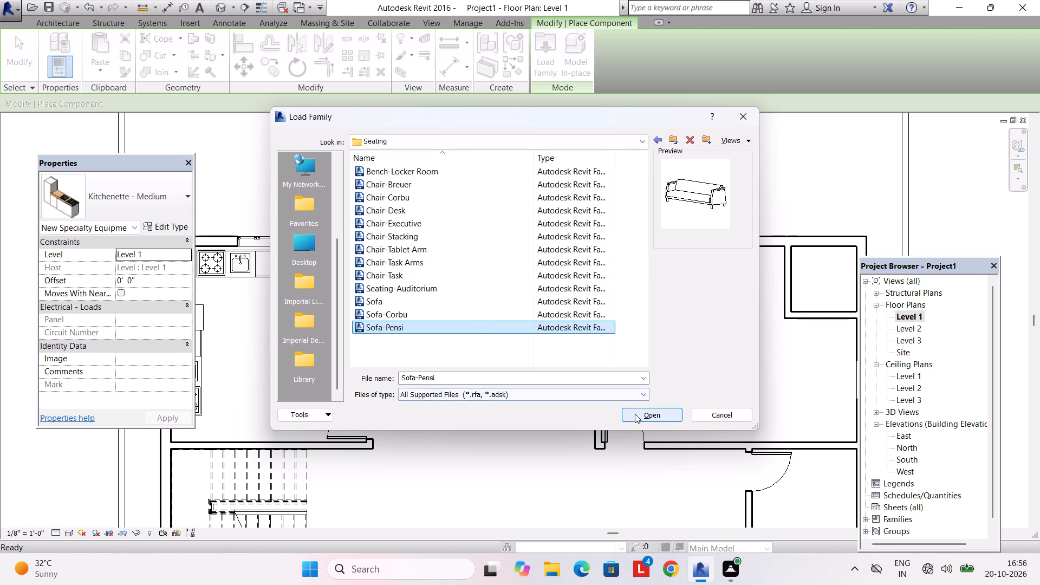
{"action": "left_click", "coordinate": [635, 414]}
Place three 84" Sofa-Pensi in the lower-right hall: one below the bedroom wall, one vertical between, one about 2'-6" above the bottom wall.
{"action": "scroll", "coordinate": [618, 410], "scroll_direction": "down", "scroll_amount": 3}
{"action": "middle_click_drag", "start_coordinate": [614, 405], "coordinate": [561, 277]}
{"action": "middle_click_drag", "start_coordinate": [571, 430], "coordinate": [538, 258]}
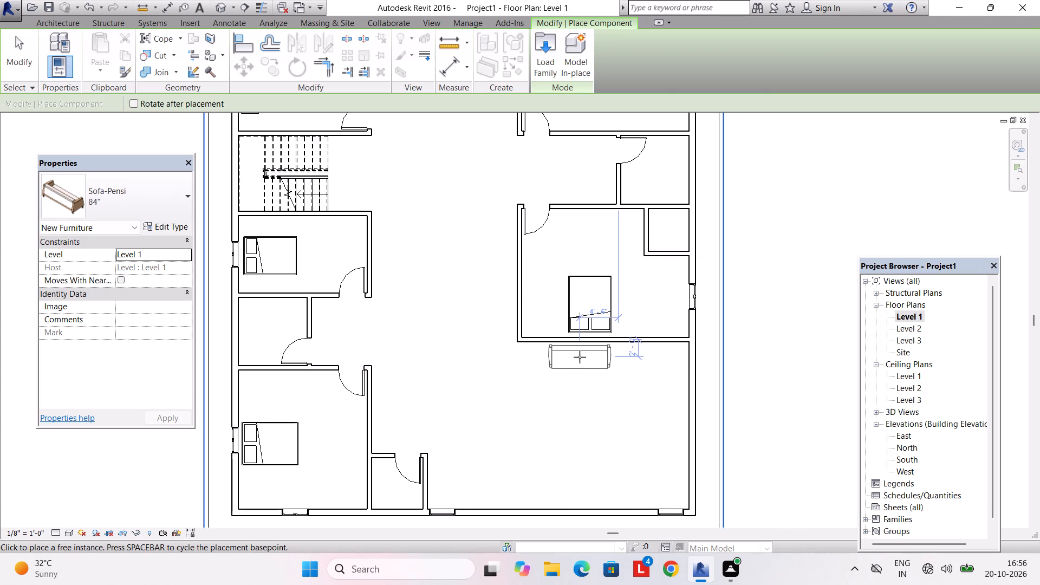
{"action": "left_click", "coordinate": [580, 357]}
{"action": "key", "text": "space"}
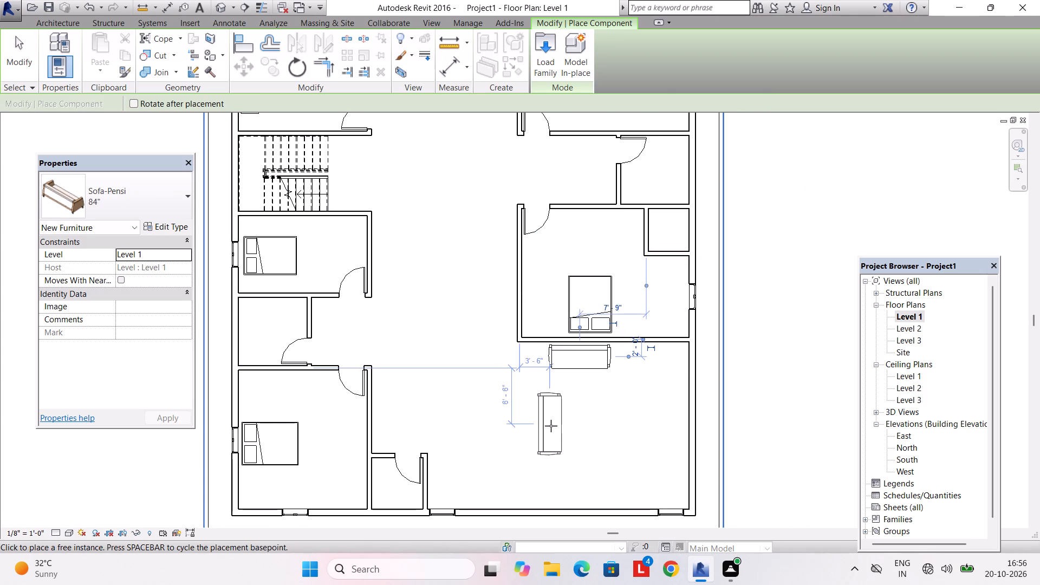
{"action": "left_click", "coordinate": [551, 426]}
{"action": "key", "text": "space"}
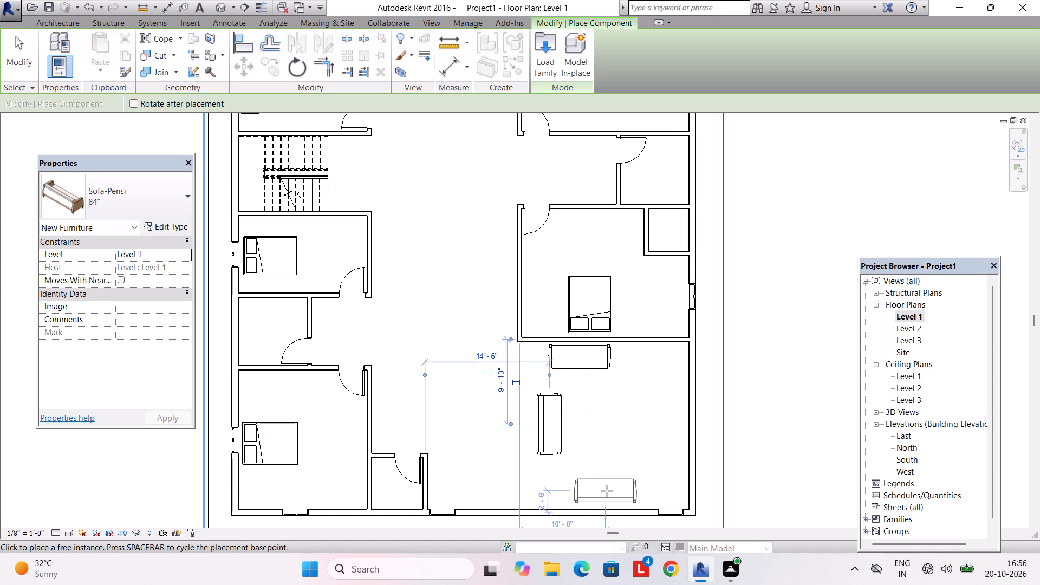
{"action": "left_click", "coordinate": [604, 491]}
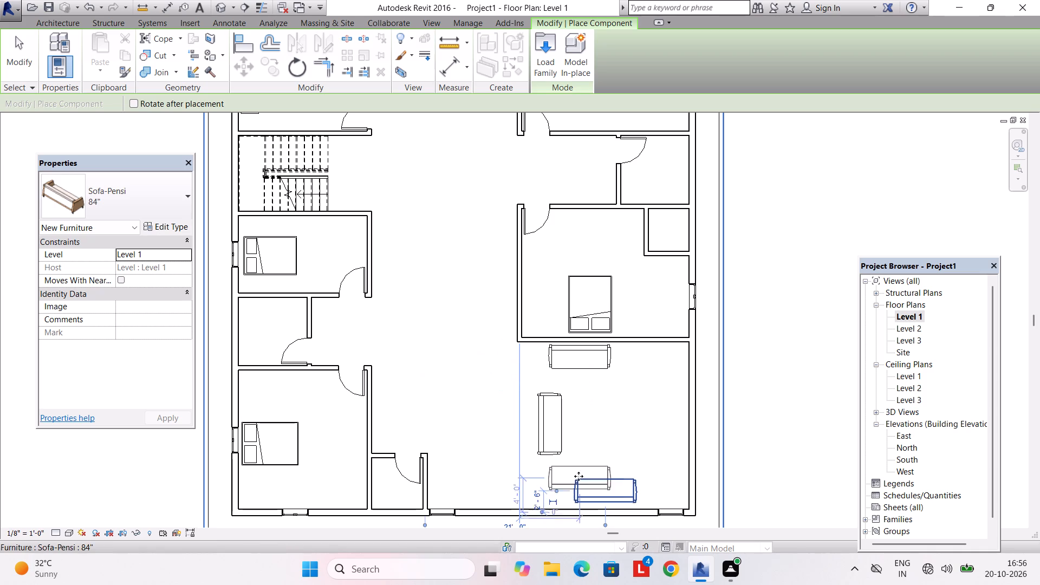
{"action": "key", "text": "Escape"}
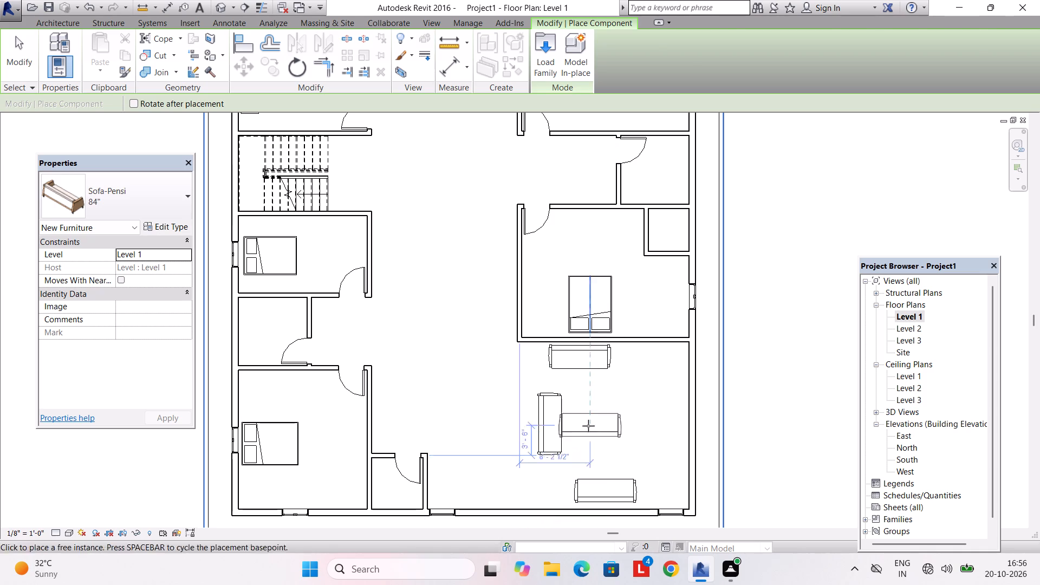
{"action": "key", "text": "Escape"}
Nudge the vertical sofa about 8" down and 8" to the left.
{"action": "left_click", "coordinate": [564, 439]}
{"action": "key", "text": "Down"}
{"action": "key", "text": "Down"}
{"action": "key", "text": "Left"}
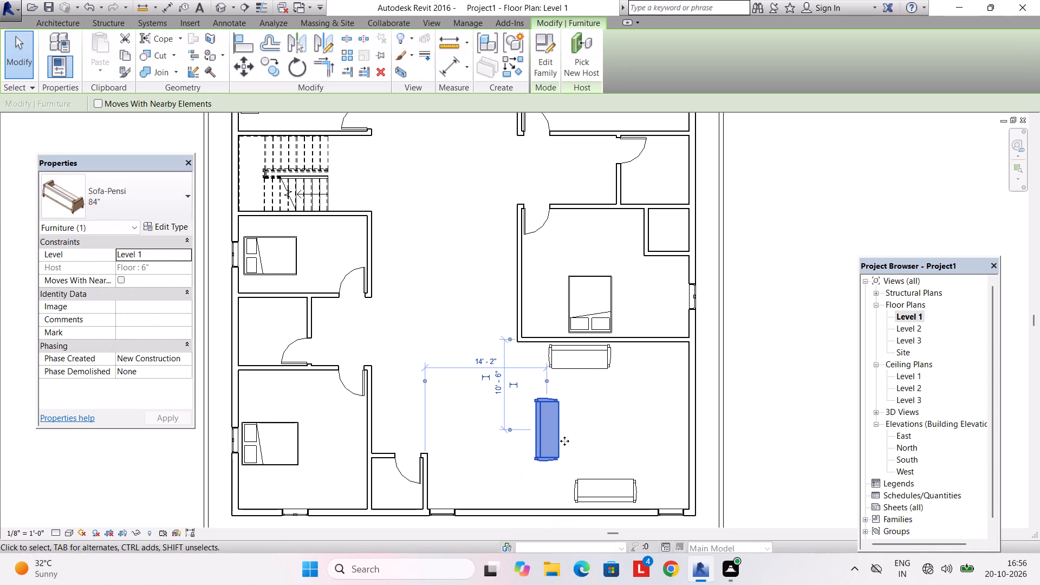
{"action": "key", "text": "Left"}
{"action": "key", "text": "Down"}
{"action": "key", "text": "Up"}
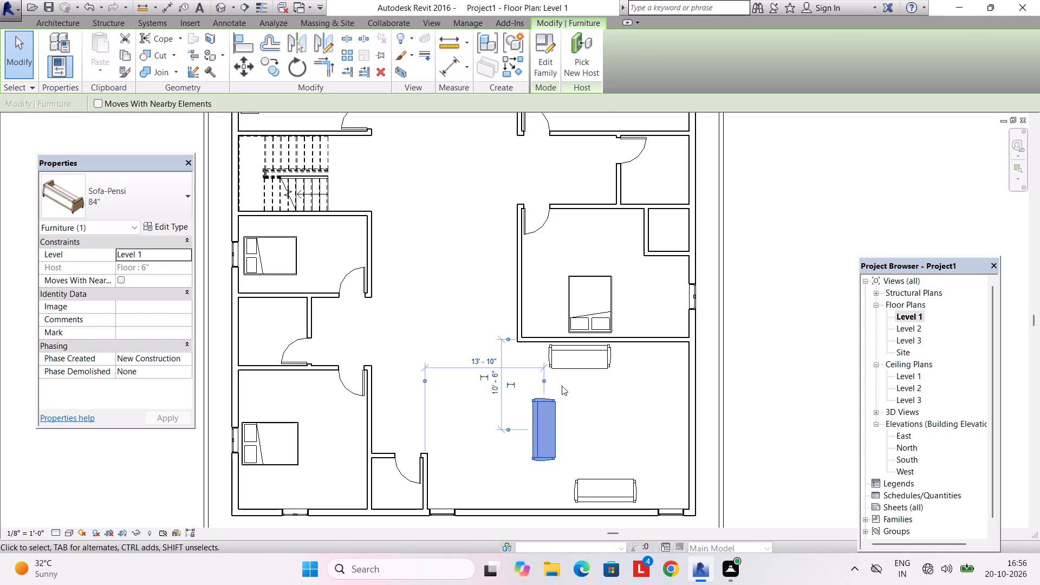
{"action": "key", "text": "Escape"}
Nudge the sofa below the lower-right bedroom wall about 1' to the right.
{"action": "left_click", "coordinate": [575, 360]}
{"action": "left_click", "coordinate": [158, 194]}
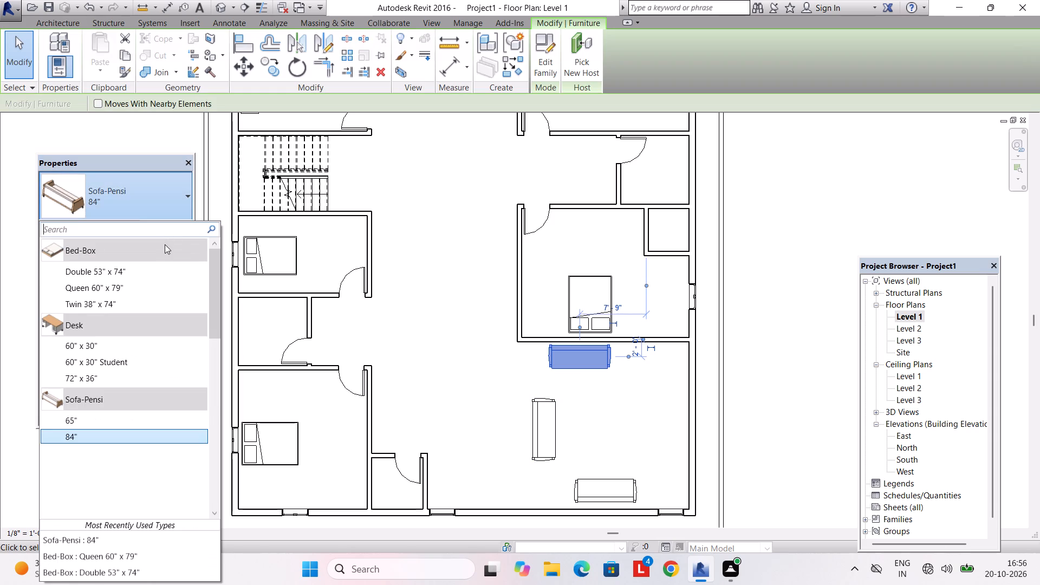
{"action": "key", "text": "Escape"}
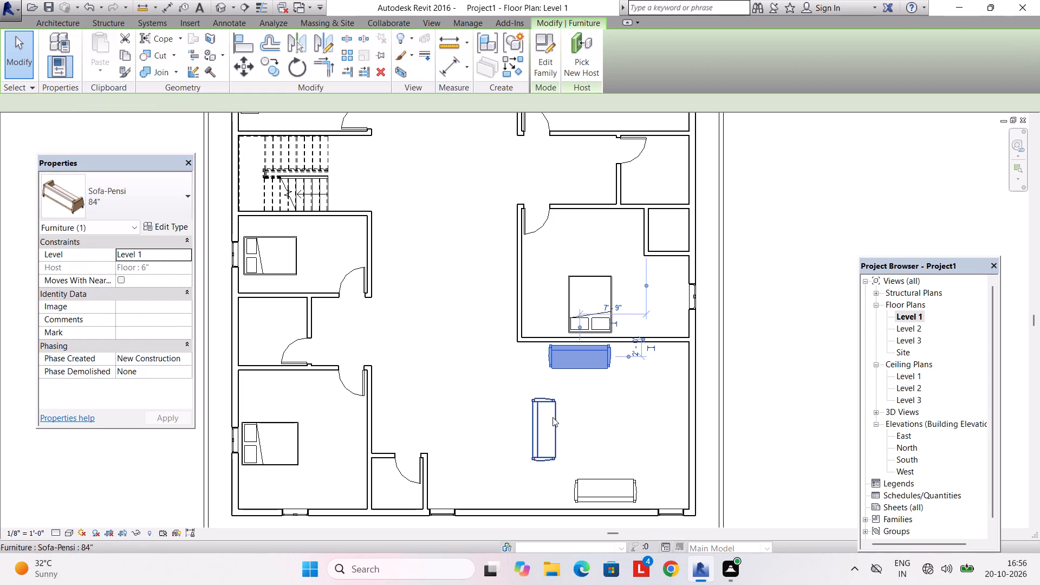
{"action": "scroll", "coordinate": [594, 369], "scroll_direction": "up", "scroll_amount": 2}
{"action": "key", "text": "Right"}
{"action": "key", "text": "Right"}
{"action": "key", "text": "Right"}
{"action": "key", "text": "Right"}
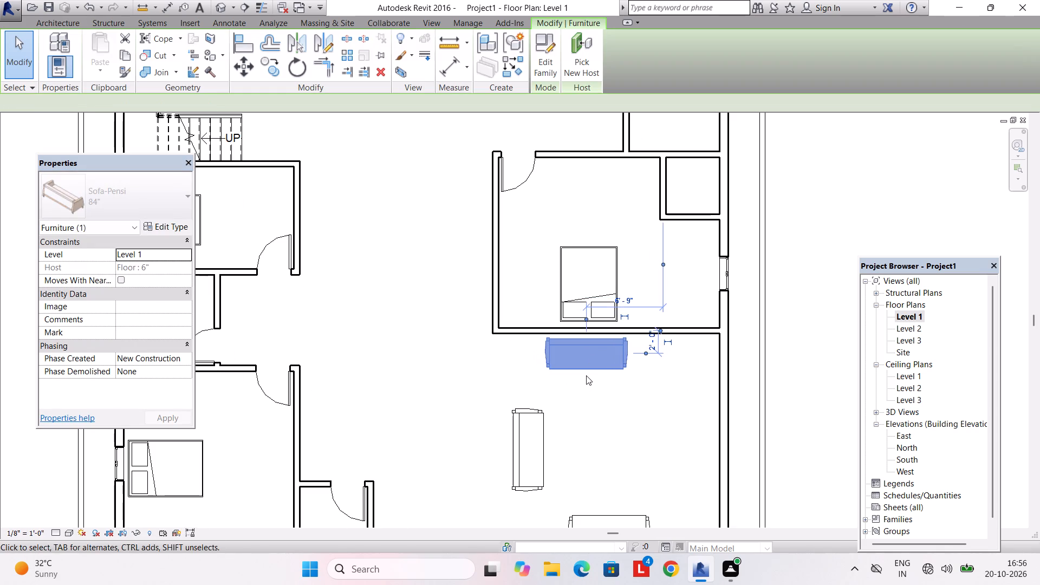
{"action": "key", "text": "Escape"}
{"action": "key", "text": "Escape"}
Nudge the vertical sofa up and slightly left, about 6'-2" below the lower-right bedroom's bottom wall and 2'-6" from its left wall line.
{"action": "scroll", "coordinate": [586, 398], "scroll_direction": "down", "scroll_amount": 1}
{"action": "middle_click_drag", "start_coordinate": [586, 396], "coordinate": [572, 368]}
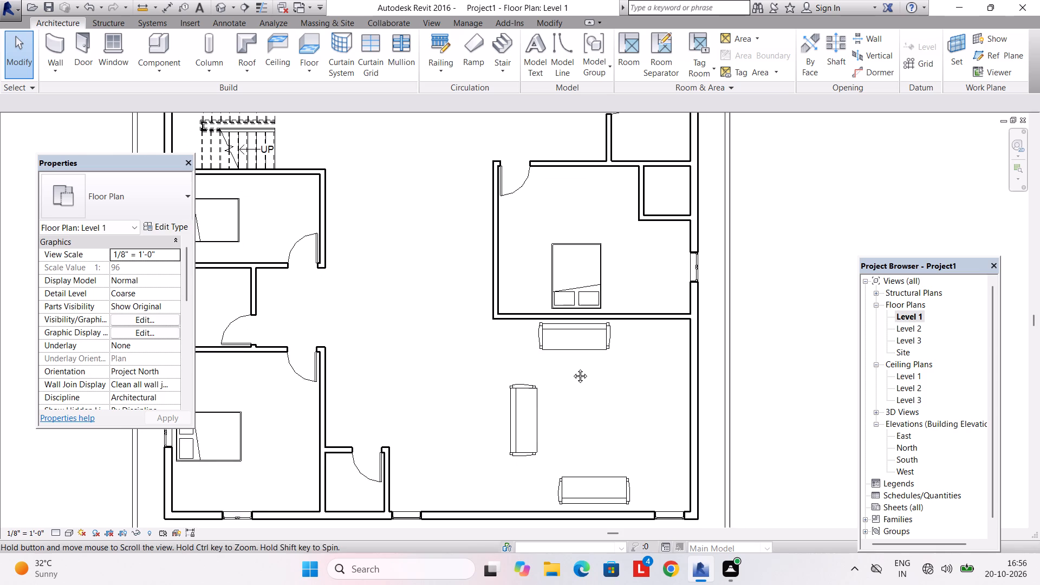
{"action": "middle_click_drag", "start_coordinate": [572, 368], "coordinate": [572, 367]}
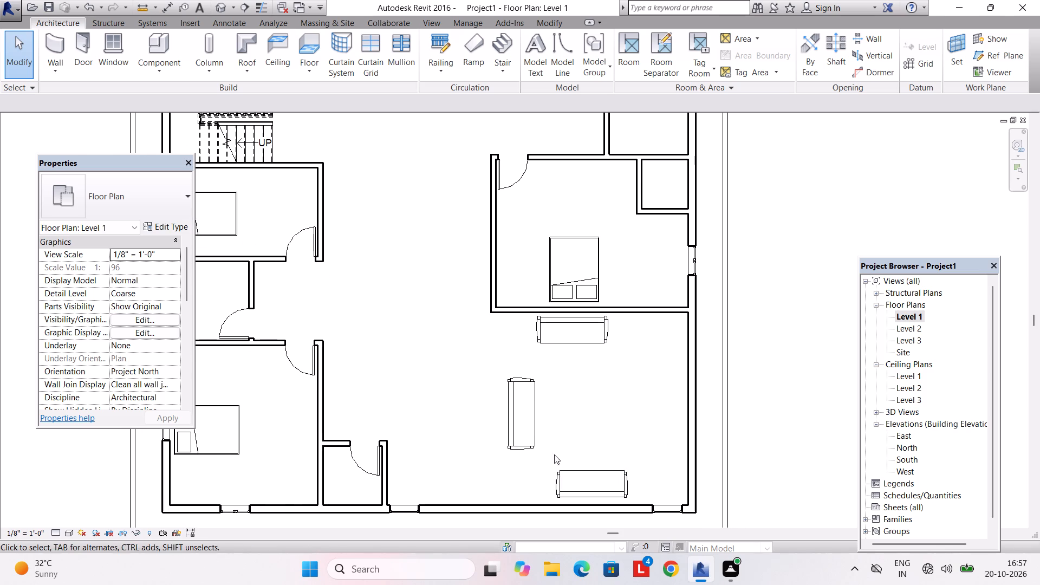
{"action": "left_click", "coordinate": [525, 384]}
{"action": "key", "text": "Up"}
{"action": "key", "text": "Up"}
{"action": "key", "text": "Up"}
{"action": "key", "text": "Up"}
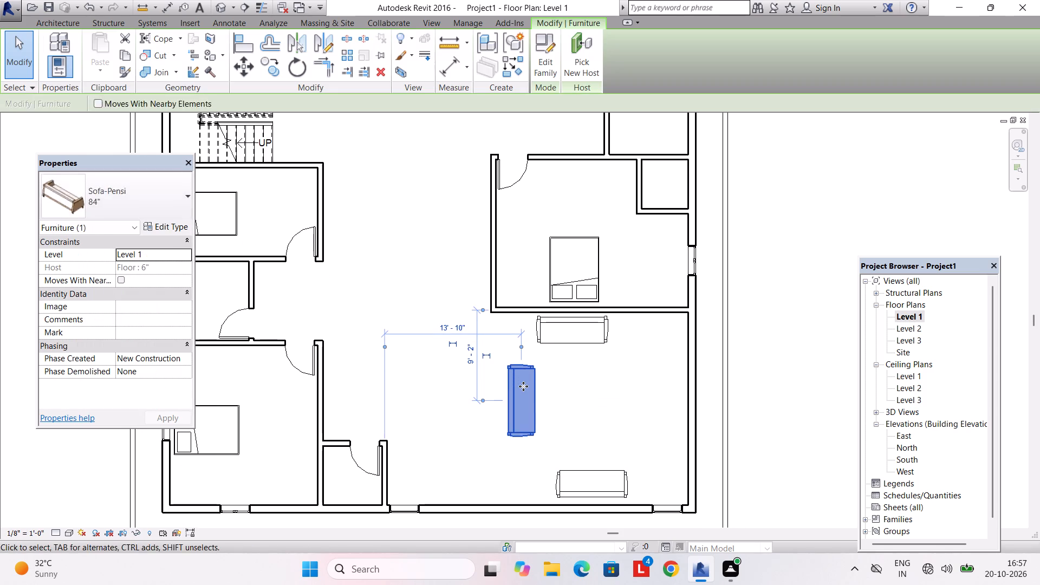
{"action": "key", "text": "Up"}
{"action": "key", "text": "Up"}
{"action": "key", "text": "Up"}
{"action": "key", "text": "Left"}
{"action": "key", "text": "Left"}
{"action": "key", "text": "Up"}
{"action": "key", "text": "Up"}
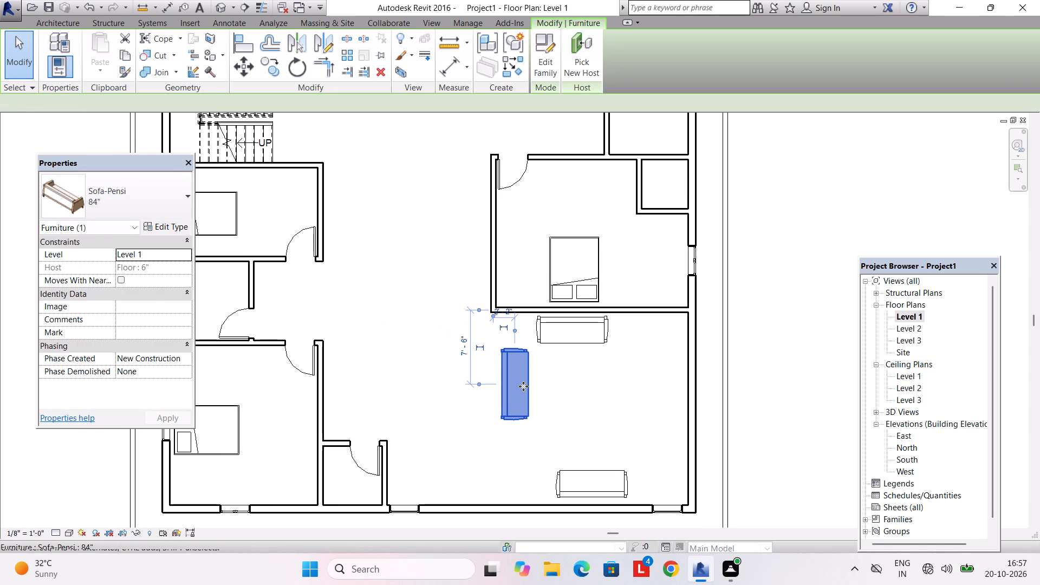
{"action": "key", "text": "Right"}
{"action": "key", "text": "Up"}
{"action": "key", "text": "Up"}
{"action": "key", "text": "Up"}
{"action": "key", "text": "Up"}
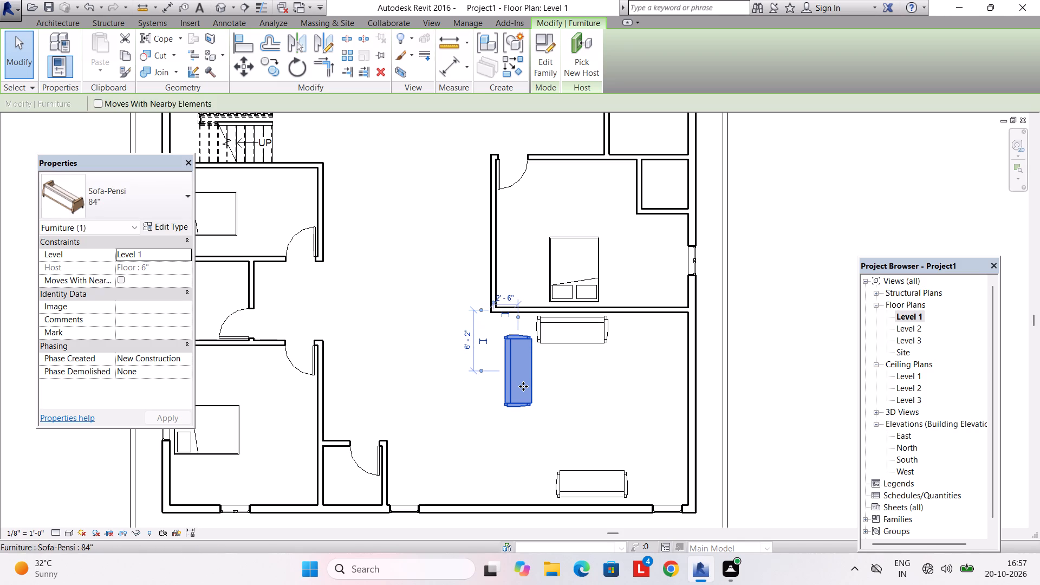
Nudge the vertical sofa left and down to about 1'-10" from the bedroom's left wall line and 7'-2" below its bottom wall.
{"action": "key", "text": "Left"}
{"action": "key", "text": "Left"}
{"action": "key", "text": "Down"}
{"action": "key", "text": "Down"}
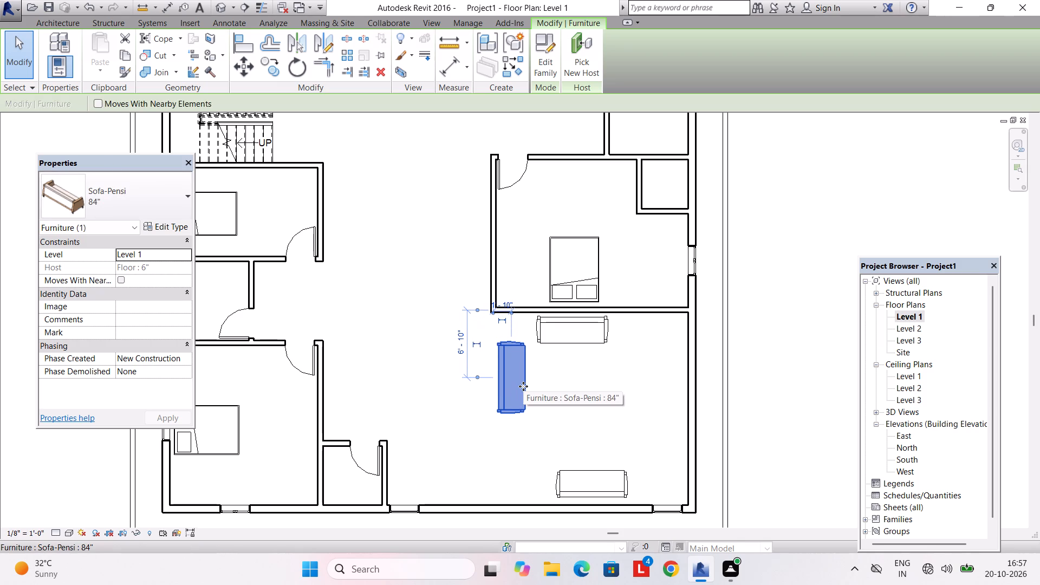
{"action": "key", "text": "Down"}
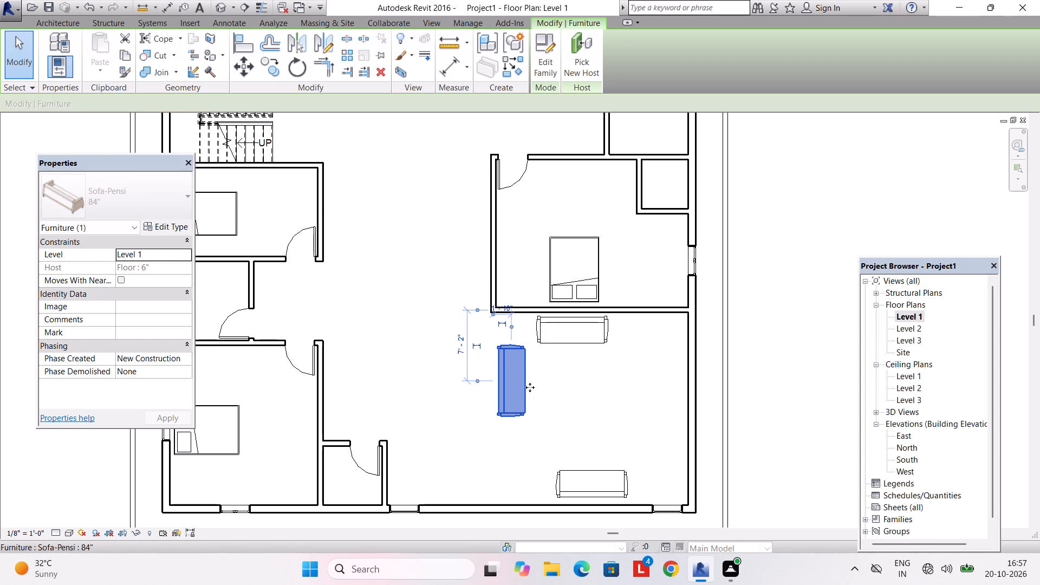
Nudge the sofa near the hall's bottom wall down to about 2'-2" above that wall.
{"action": "left_click", "coordinate": [580, 482]}
{"action": "key", "text": "Down"}
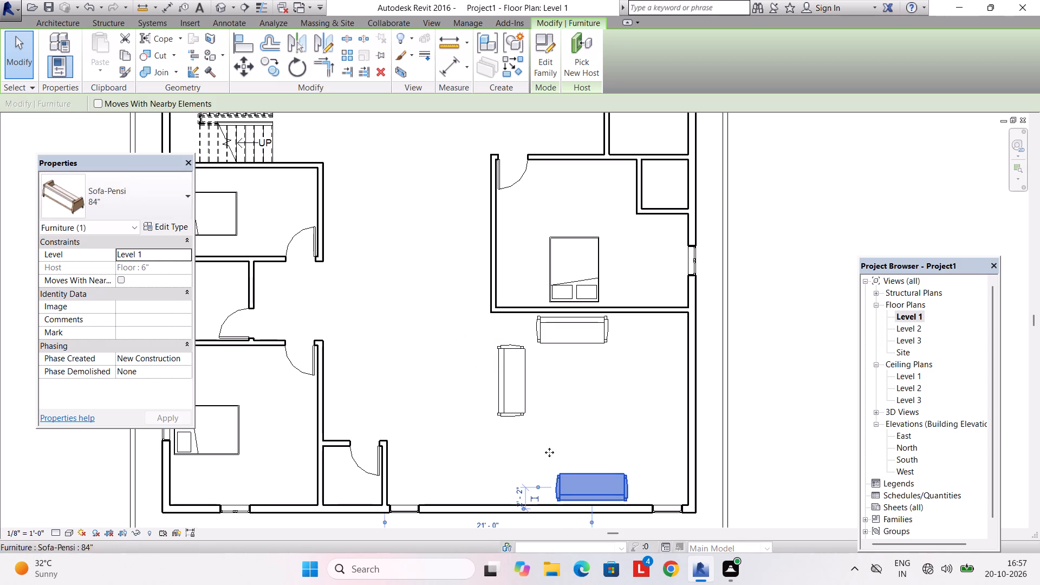
{"action": "key", "text": "Escape"}
Place another 84" Sofa-Pensi vertically, directly below and in line with the existing vertical sofa.
{"action": "left_click", "coordinate": [162, 66]}
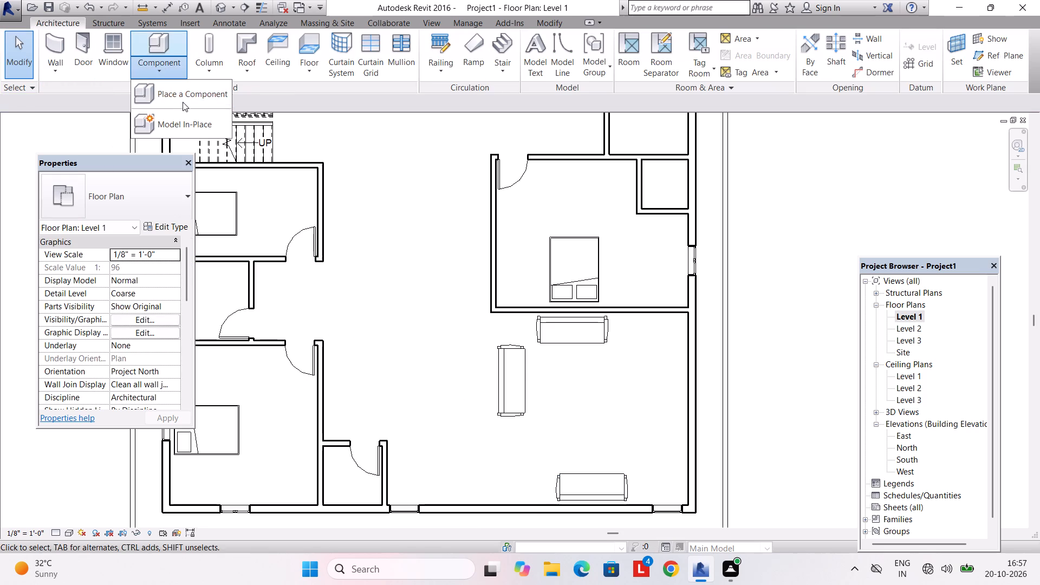
{"action": "left_click", "coordinate": [183, 101]}
{"action": "key", "text": "space"}
{"action": "key", "text": "space"}
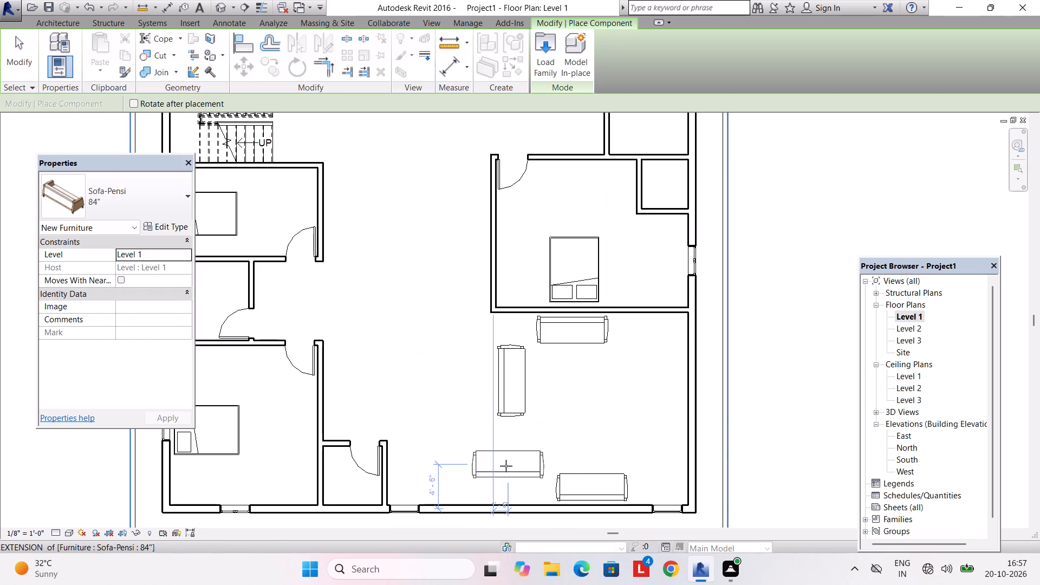
{"action": "key", "text": "space"}
{"action": "key", "text": "space"}
{"action": "key", "text": "space"}
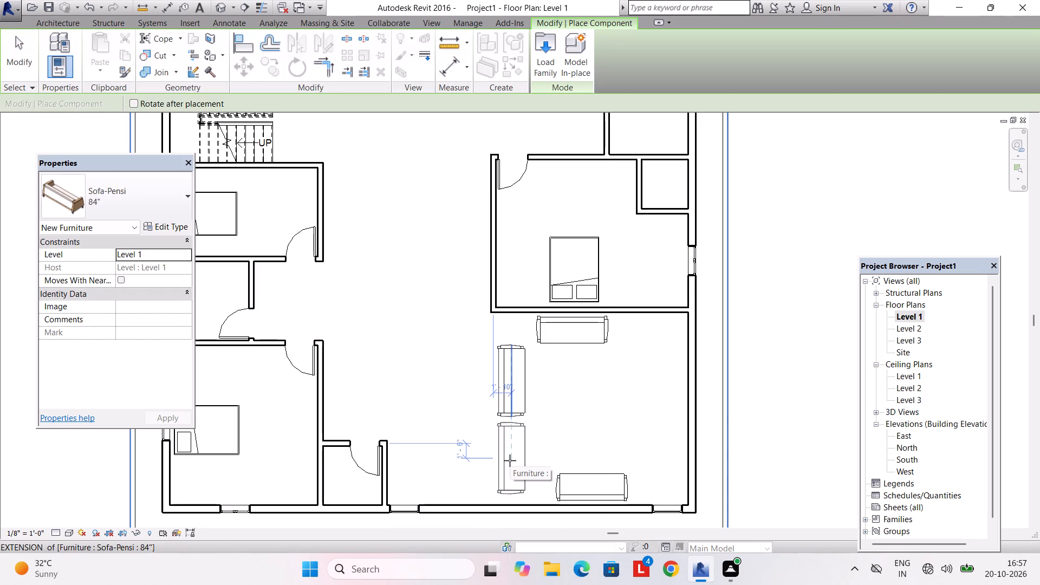
{"action": "left_click", "coordinate": [510, 460]}
{"action": "key", "text": "Escape"}
{"action": "key", "text": "Escape"}
Nudge the sofa below the lower-right bedroom wall about 8" to the right.
{"action": "left_click", "coordinate": [573, 349]}
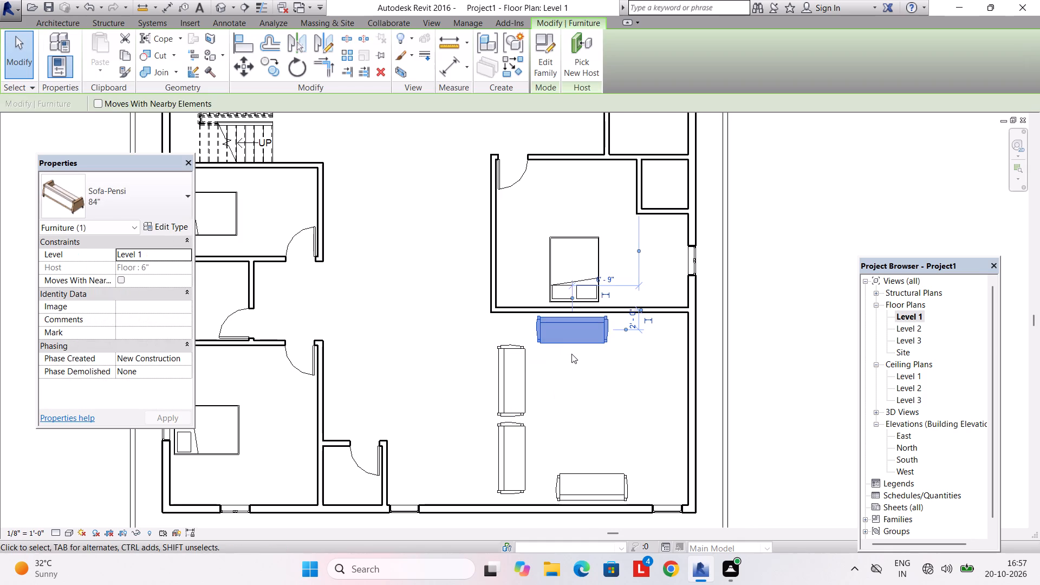
{"action": "key", "text": "Right"}
{"action": "key", "text": "Right"}
Nudge the upper vertical sofa up to about 5'-6" below the lower-right bedroom's bottom wall.
{"action": "left_click", "coordinate": [519, 359]}
{"action": "key", "text": "Up"}
{"action": "key", "text": "Up"}
{"action": "key", "text": "Up"}
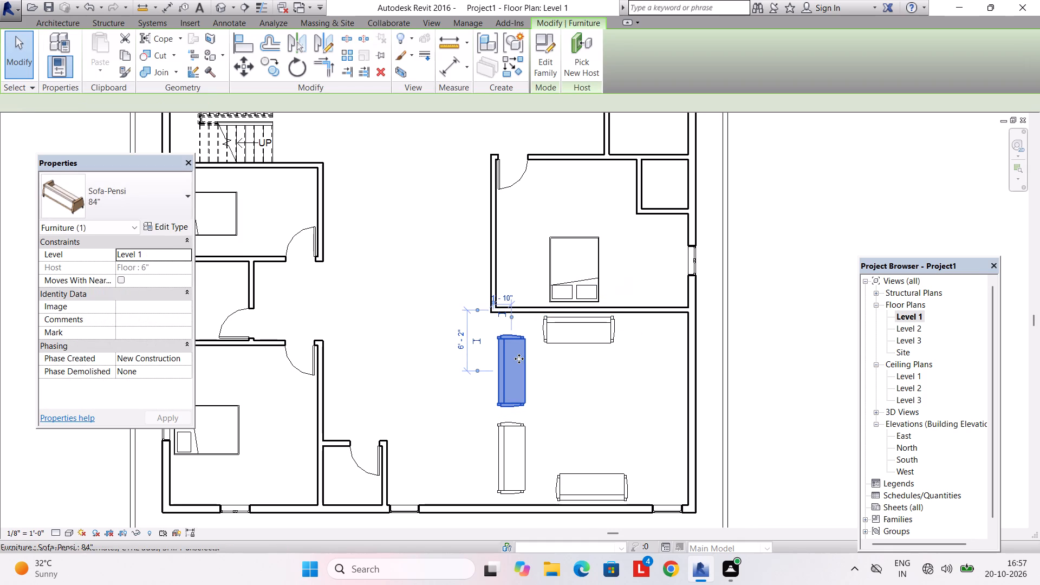
{"action": "key", "text": "Up"}
{"action": "key", "text": "Left"}
{"action": "key", "text": "Up"}
{"action": "key", "text": "Right"}
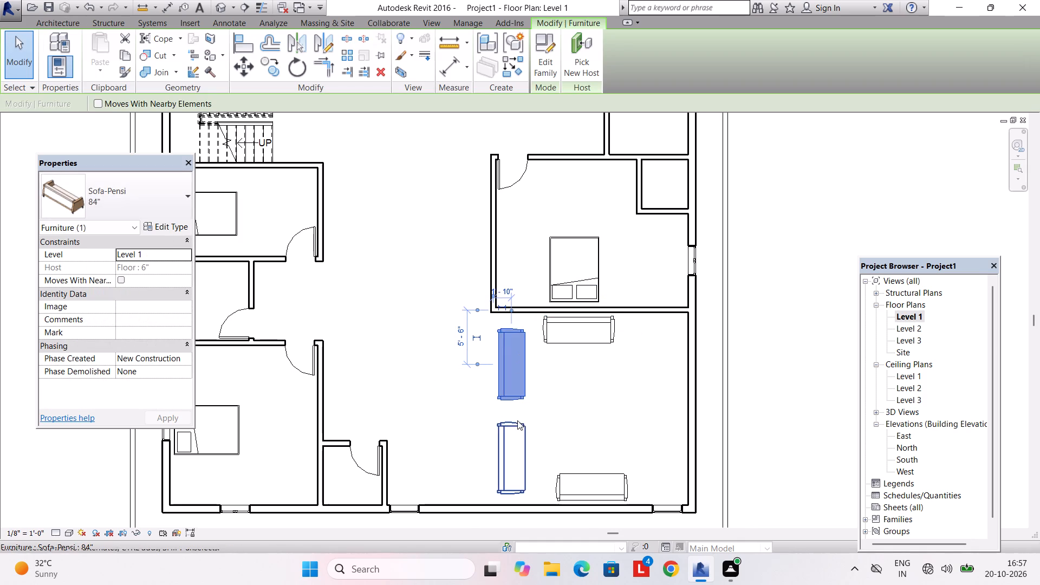
Nudge the lower vertical sofa up to about 13'-8" below the lower-right bedroom's bottom wall.
{"action": "left_click", "coordinate": [517, 421]}
{"action": "key", "text": "Up"}
{"action": "key", "text": "Up"}
{"action": "key", "text": "Up"}
{"action": "key", "text": "Up"}
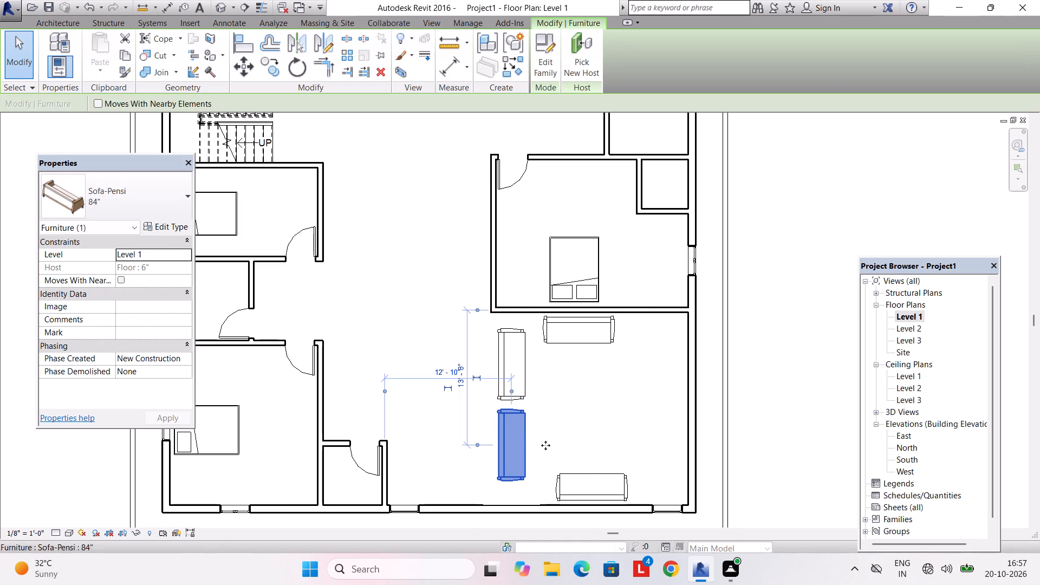
Nudge the sofa near the hall's bottom wall about 4" to the left.
{"action": "left_click", "coordinate": [612, 483]}
{"action": "key", "text": "Left"}
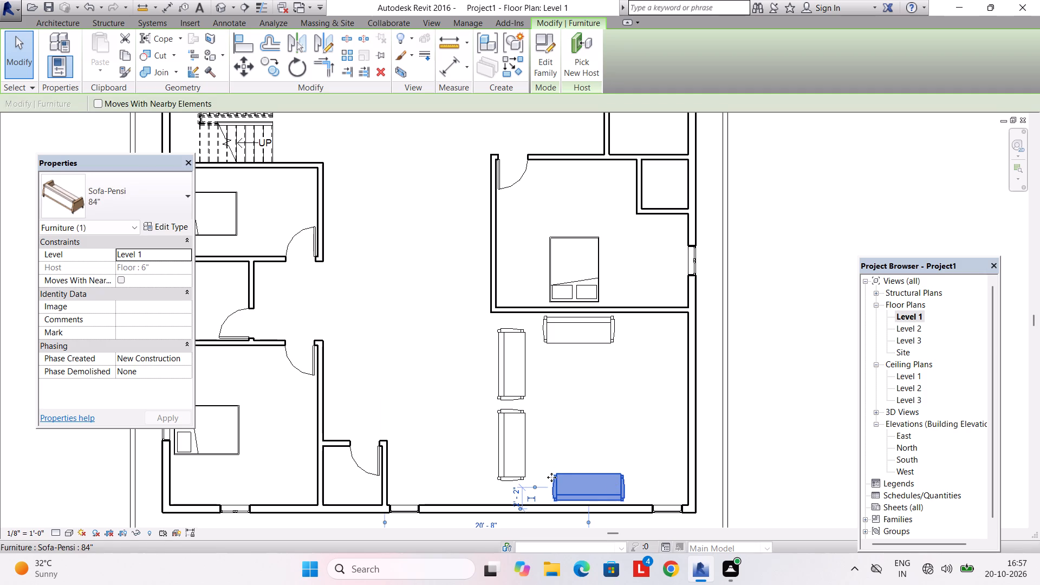
{"action": "key", "text": "Escape"}
Nudge the lower vertical sofa further up until its end meets the upper vertical sofa.
{"action": "middle_click_drag", "start_coordinate": [548, 389], "coordinate": [561, 355]}
{"action": "middle_click_drag", "start_coordinate": [556, 370], "coordinate": [568, 348]}
{"action": "left_click", "coordinate": [535, 378]}
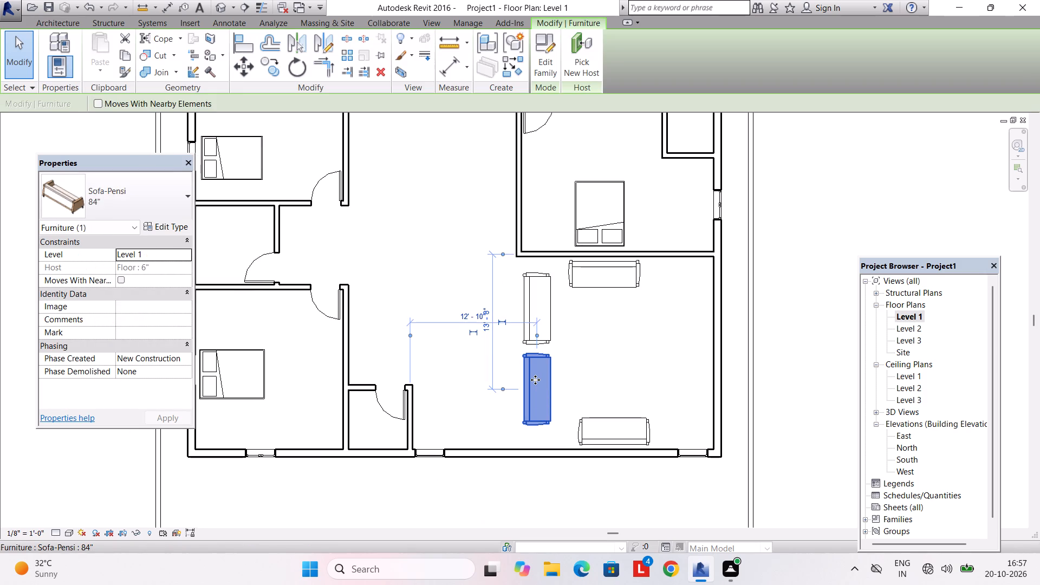
{"action": "scroll", "coordinate": [535, 380], "scroll_direction": "up", "scroll_amount": 4}
{"action": "key", "text": "Up"}
{"action": "key", "text": "Up"}
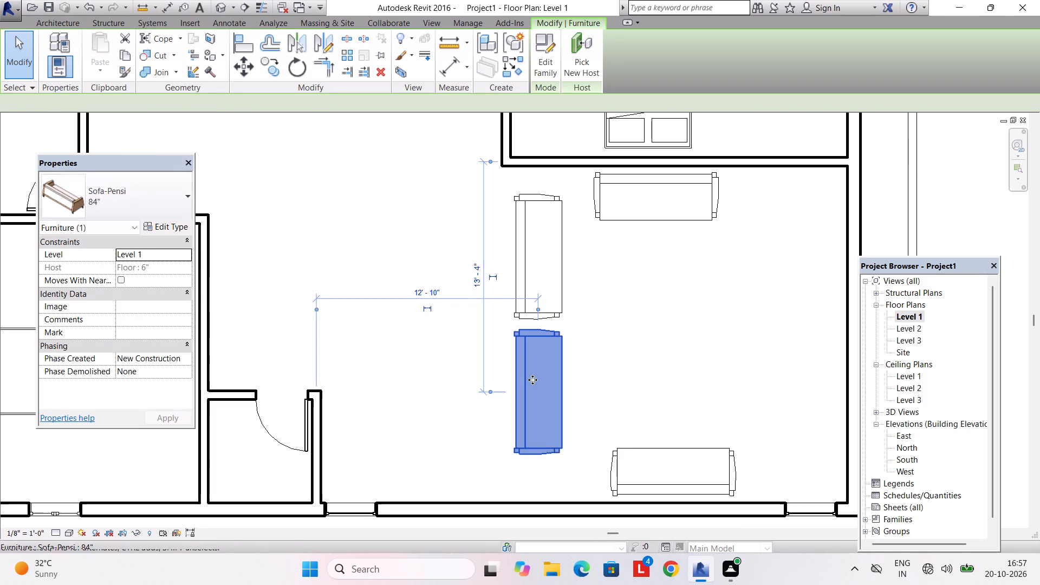
{"action": "key", "text": "Up"}
{"action": "key", "text": "Up"}
{"action": "key", "text": "Up"}
{"action": "key", "text": "Escape"}
Nudge both vertical sofas down together by about 1'-6" to centre them between the top and bottom sofas.
{"action": "scroll", "coordinate": [534, 379], "scroll_direction": "down", "scroll_amount": 3}
{"action": "middle_click_drag", "start_coordinate": [571, 366], "coordinate": [573, 406]}
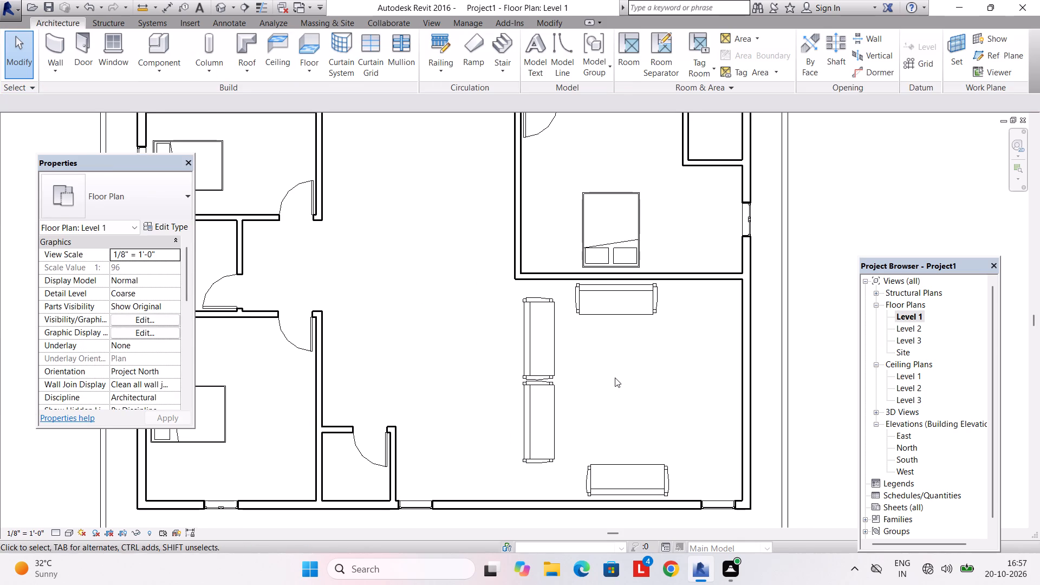
{"action": "middle_click_drag", "start_coordinate": [612, 385], "coordinate": [601, 405]}
{"action": "left_click", "coordinate": [544, 393]}
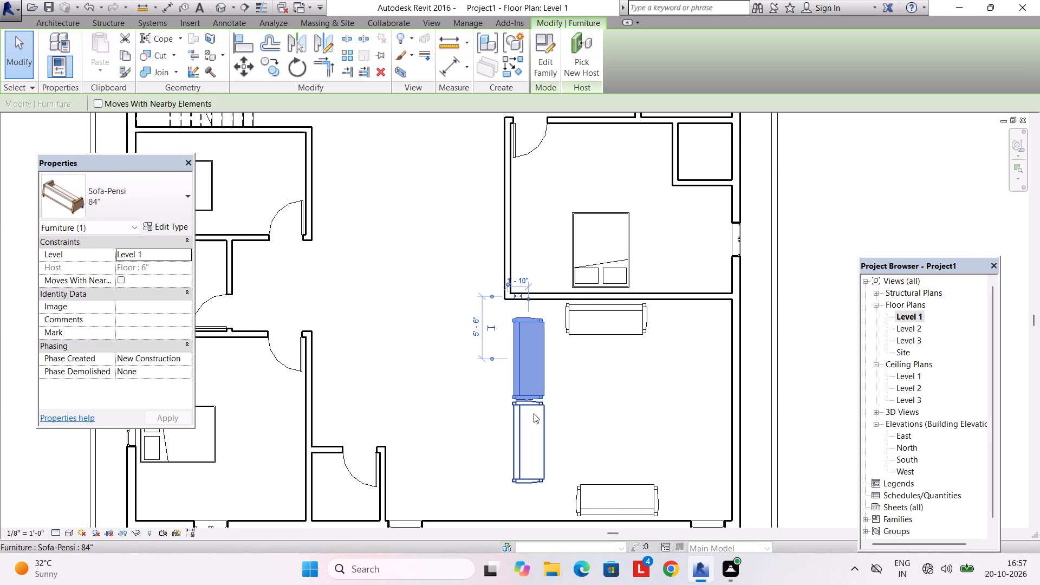
{"action": "left_click", "coordinate": [534, 413], "text": "ctrl"}
{"action": "key", "text": "Down"}
{"action": "key", "text": "Down"}
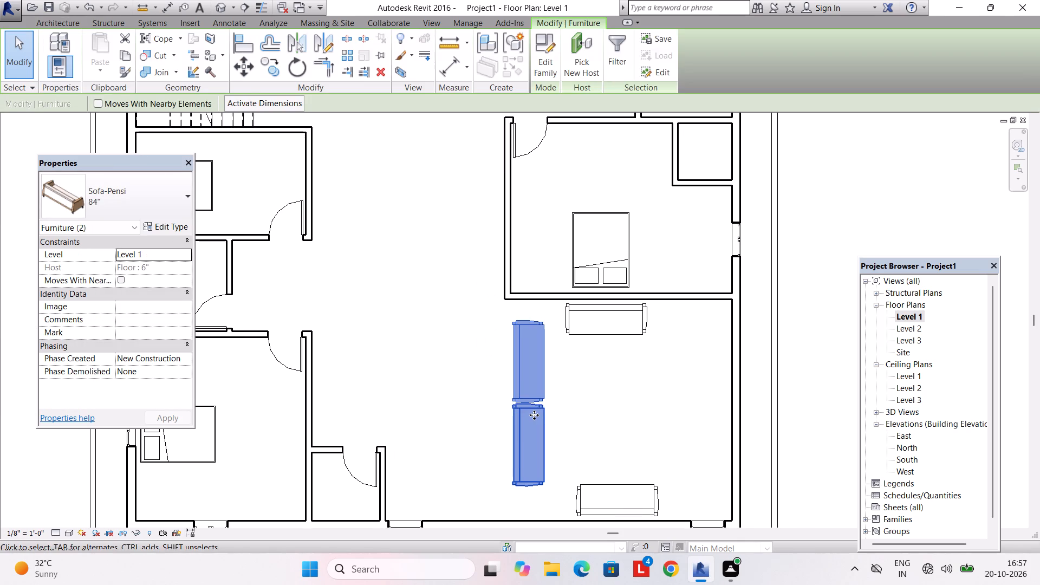
{"action": "key", "text": "Down"}
{"action": "key", "text": "Down"}
{"action": "key", "text": "Down"}
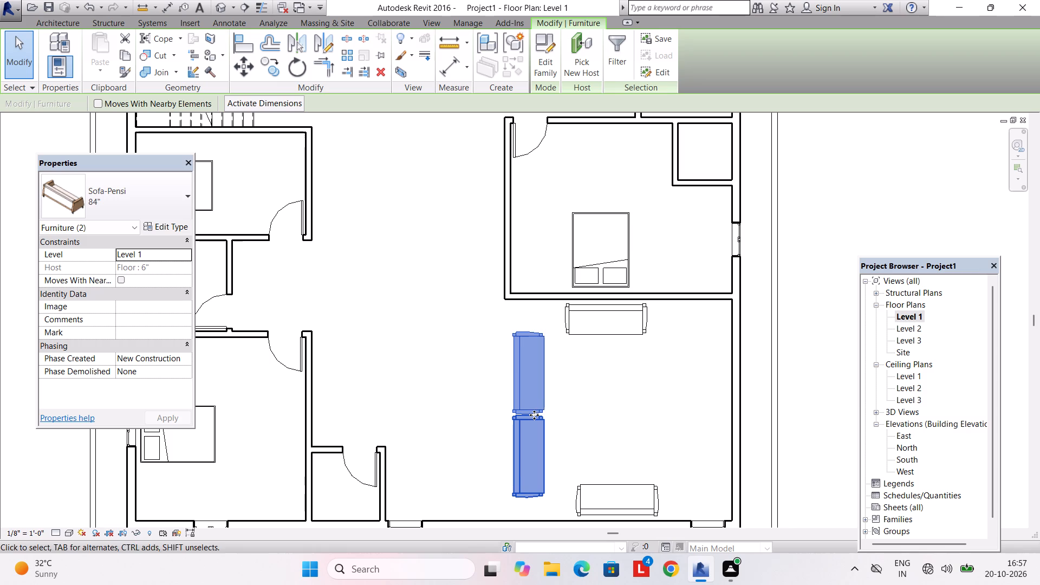
{"action": "key", "text": "Down"}
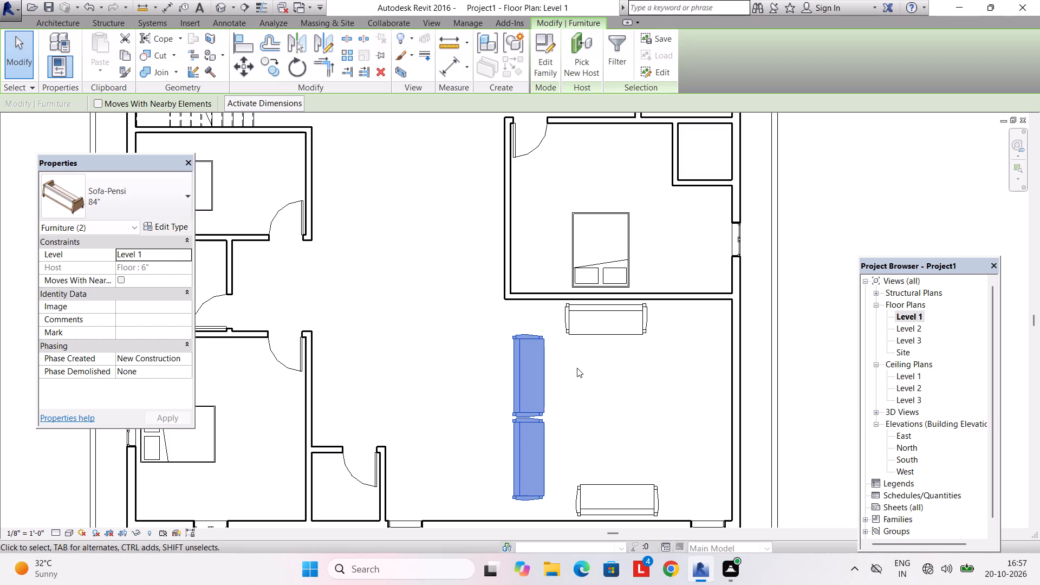
Nudge the sofa below the lower-right bedroom wall about 1' to the right.
{"action": "left_click", "coordinate": [593, 337]}
{"action": "key", "text": "Right"}
{"action": "key", "text": "Right"}
{"action": "key", "text": "Right"}
{"action": "key", "text": "Right"}
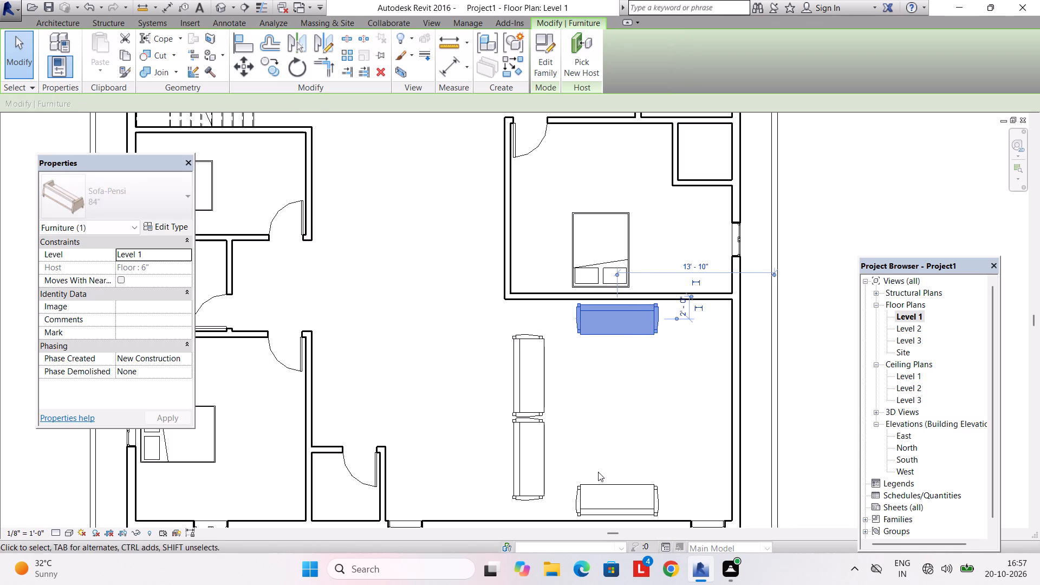
Nudge the sofa near the hall's bottom wall about 9" to the right.
{"action": "left_click", "coordinate": [608, 487]}
{"action": "key", "text": "Right"}
{"action": "key", "text": "Right"}
{"action": "key", "text": "Right"}
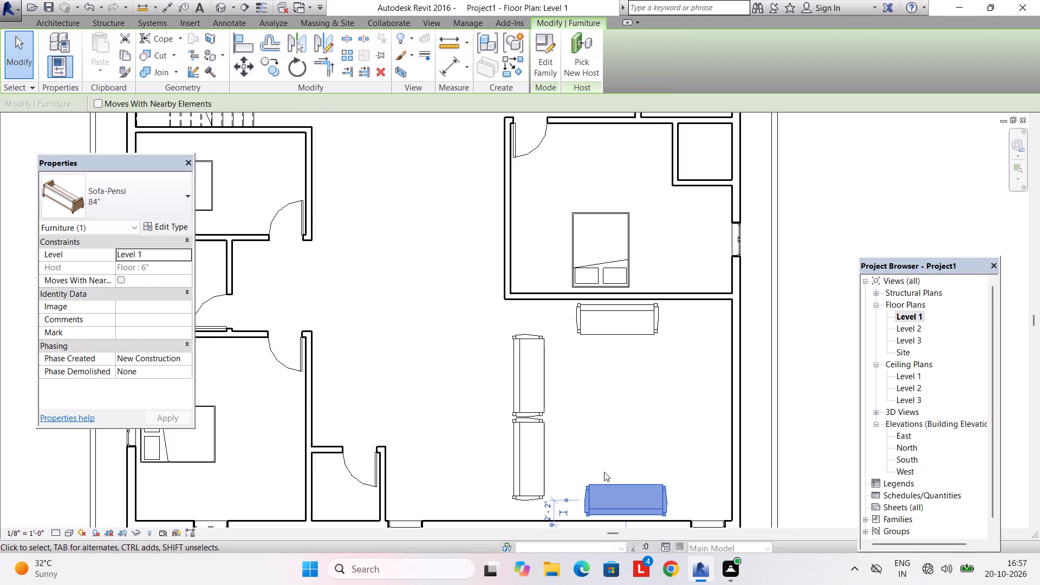
{"action": "key", "text": "Escape"}
Start loading a new component family and browse to the US Imperial library folder.
{"action": "scroll", "coordinate": [593, 447], "scroll_direction": "down", "scroll_amount": 3}
{"action": "middle_click_drag", "start_coordinate": [425, 367], "coordinate": [517, 404]}
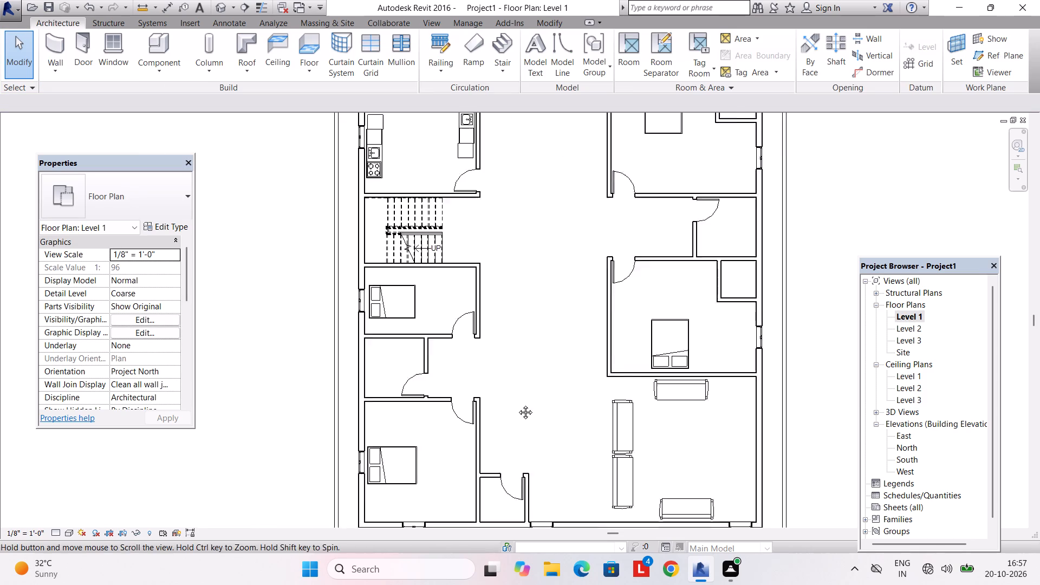
{"action": "middle_click_drag", "start_coordinate": [517, 404], "coordinate": [519, 404]}
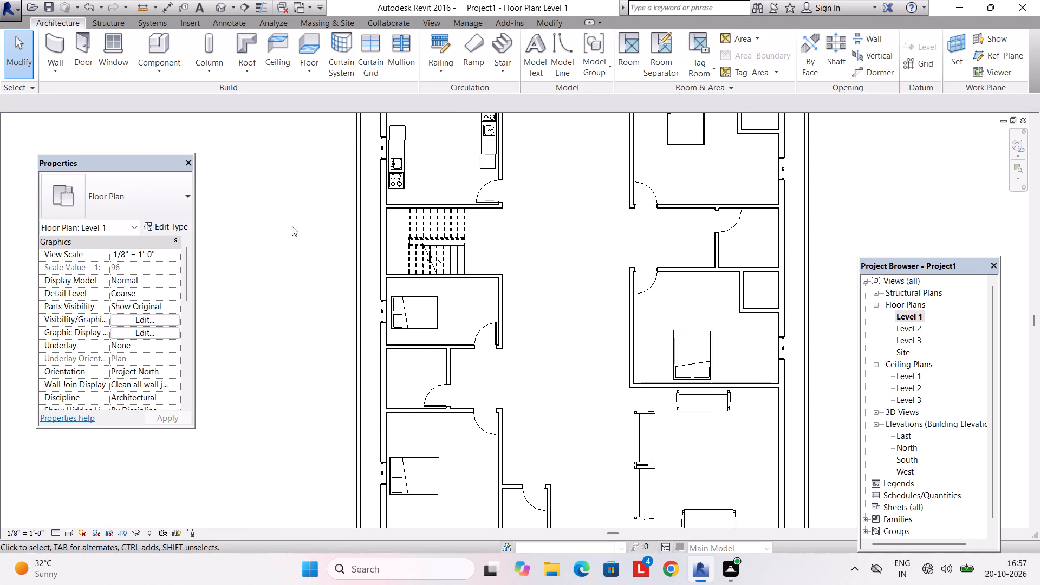
{"action": "left_click", "coordinate": [160, 70]}
{"action": "left_click", "coordinate": [205, 93]}
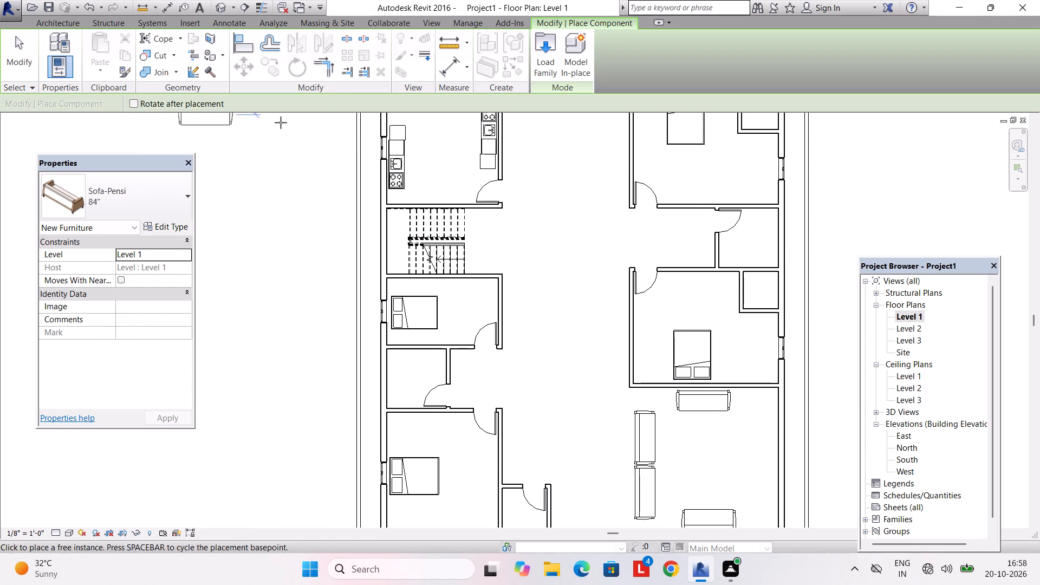
{"action": "left_click", "coordinate": [545, 74]}
{"action": "left_click", "coordinate": [517, 141]}
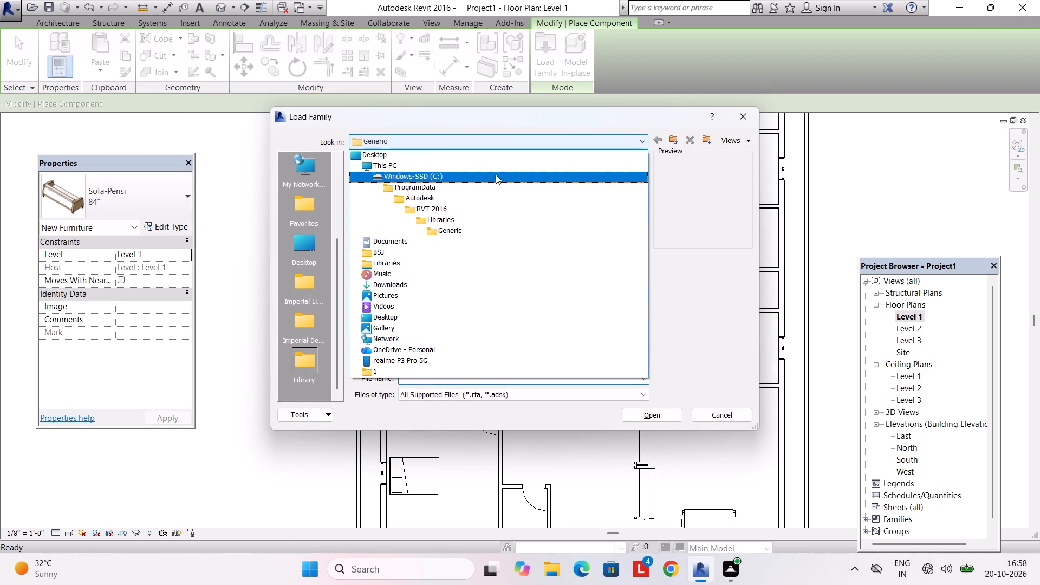
{"action": "left_click", "coordinate": [465, 223]}
{"action": "double_click", "coordinate": [444, 201]}
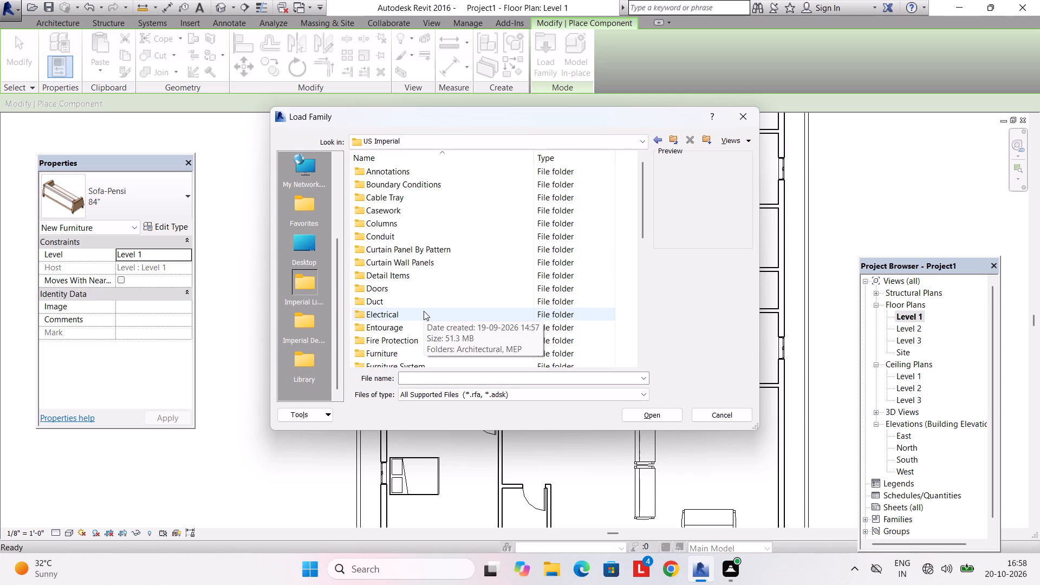
{"action": "scroll", "coordinate": [415, 317], "scroll_direction": "down", "scroll_amount": 2}
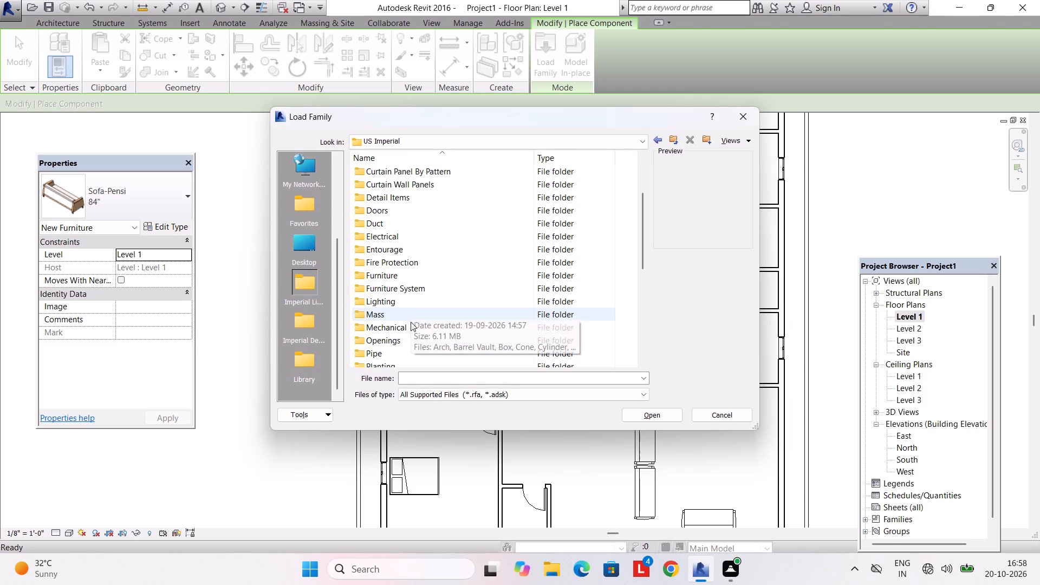
{"action": "scroll", "coordinate": [409, 333], "scroll_direction": "down", "scroll_amount": 4}
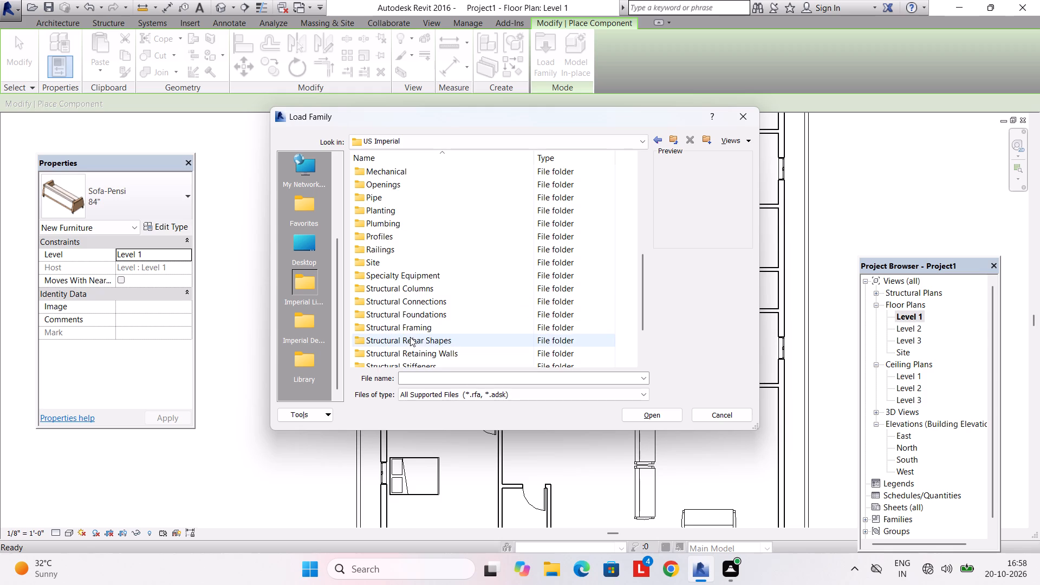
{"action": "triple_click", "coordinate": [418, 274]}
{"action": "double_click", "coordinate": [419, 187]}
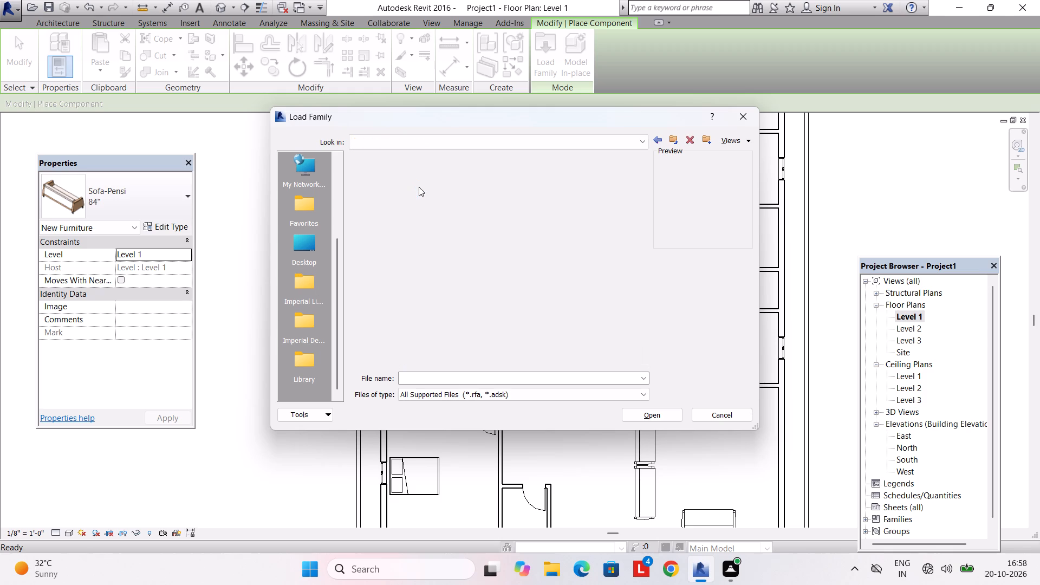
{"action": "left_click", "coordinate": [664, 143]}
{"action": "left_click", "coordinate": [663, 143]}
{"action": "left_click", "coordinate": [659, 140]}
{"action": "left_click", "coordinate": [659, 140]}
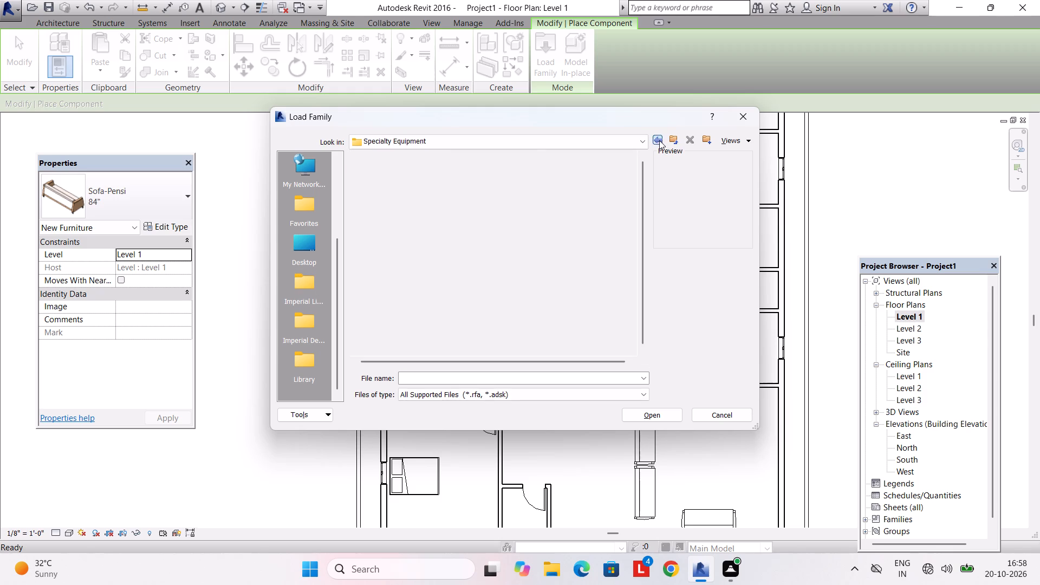
Load the Toilet-Commercial-Wall-2D family from the library's Plumbing, Architectural, Fixtures, Water Closets folder.
{"action": "scroll", "coordinate": [419, 293], "scroll_direction": "down", "scroll_amount": 4}
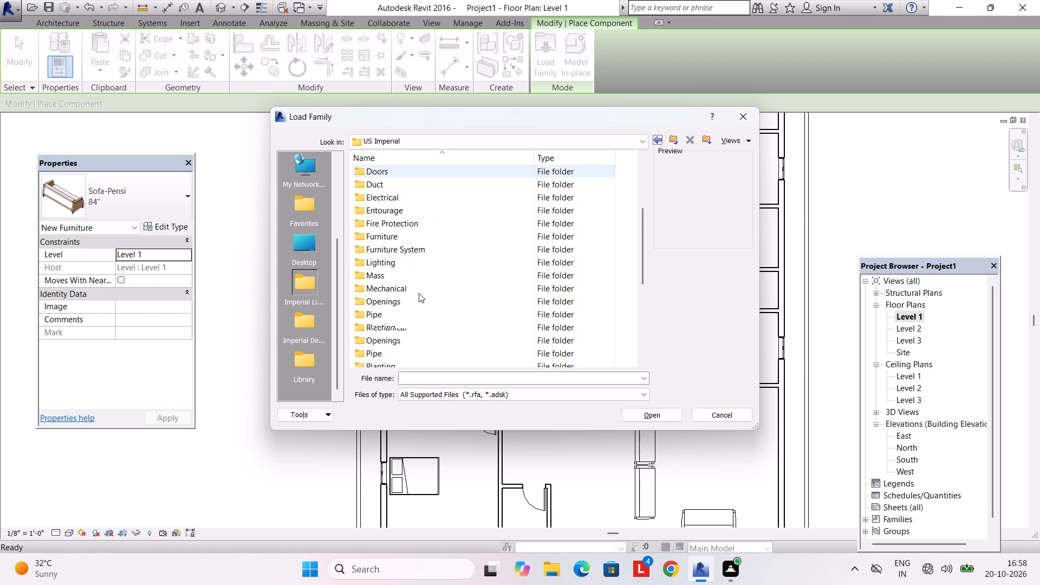
{"action": "double_click", "coordinate": [413, 304]}
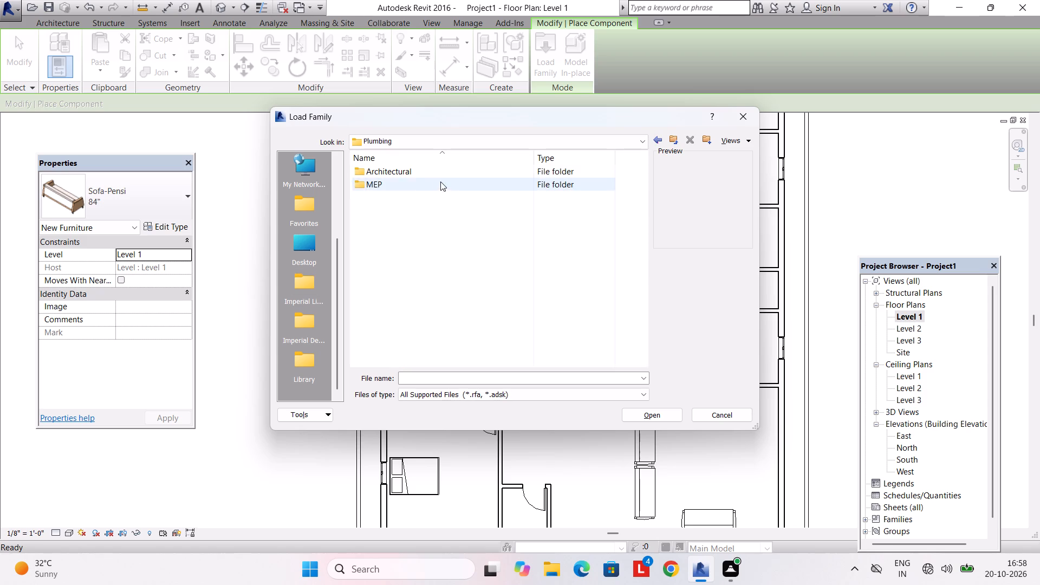
{"action": "double_click", "coordinate": [445, 173]}
{"action": "double_click", "coordinate": [437, 178]}
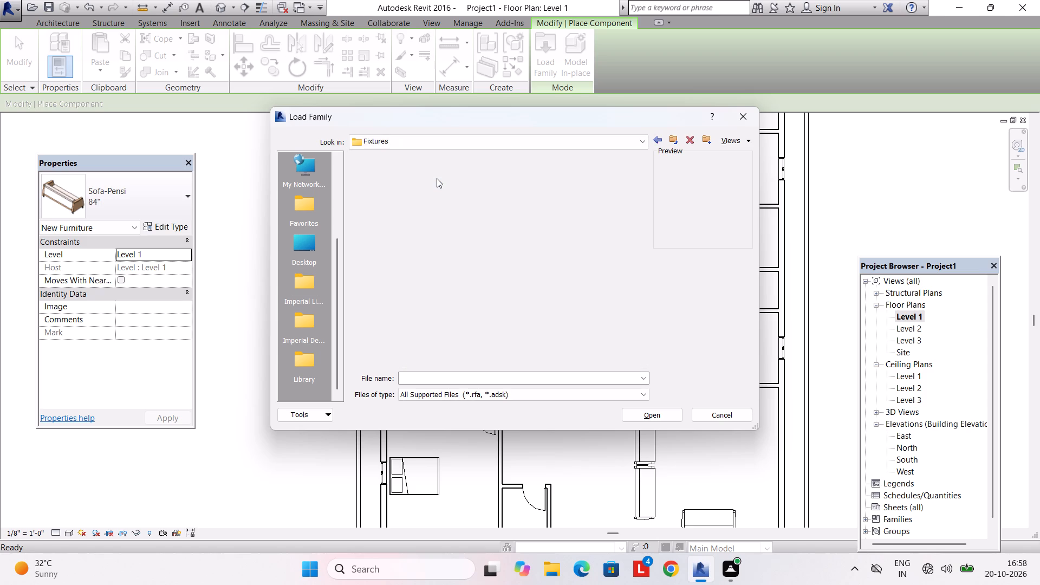
{"action": "double_click", "coordinate": [427, 249]}
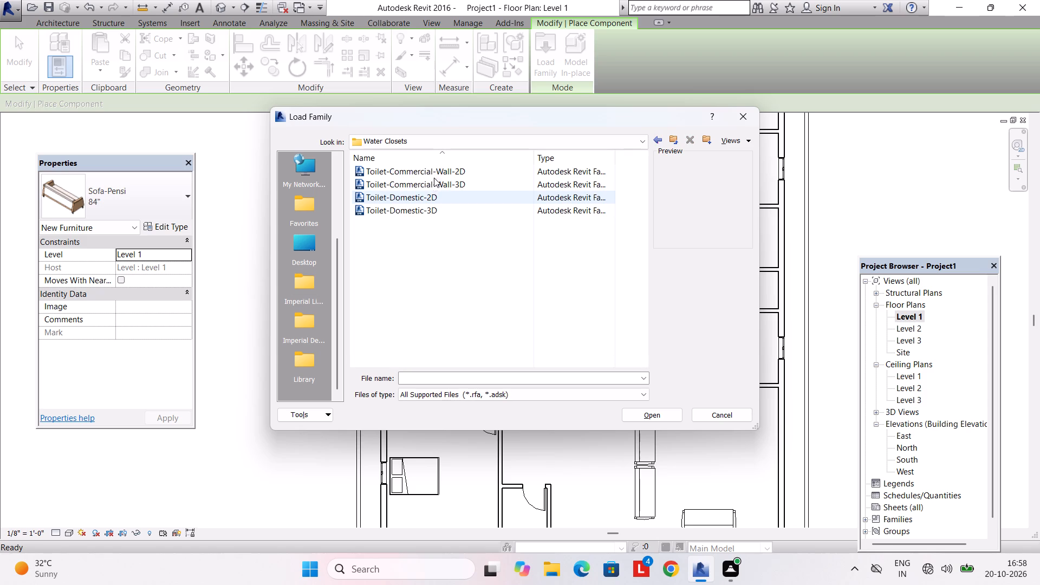
{"action": "left_click", "coordinate": [434, 178]}
{"action": "left_click", "coordinate": [436, 172]}
{"action": "left_click", "coordinate": [662, 415]}
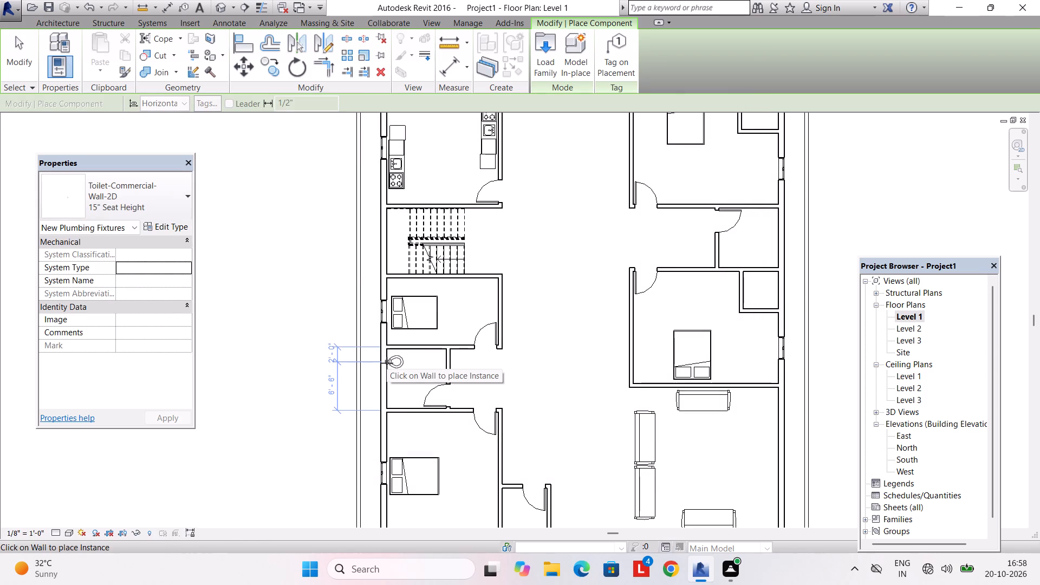
Place a Toilet-Commercial-Wall-2D, 15" Seat Height, on the outer wall of the left-side bathroom, about 2'-0" below its top wall.
{"action": "left_click", "coordinate": [387, 363]}
{"action": "middle_click_drag", "start_coordinate": [533, 335], "coordinate": [538, 466]}
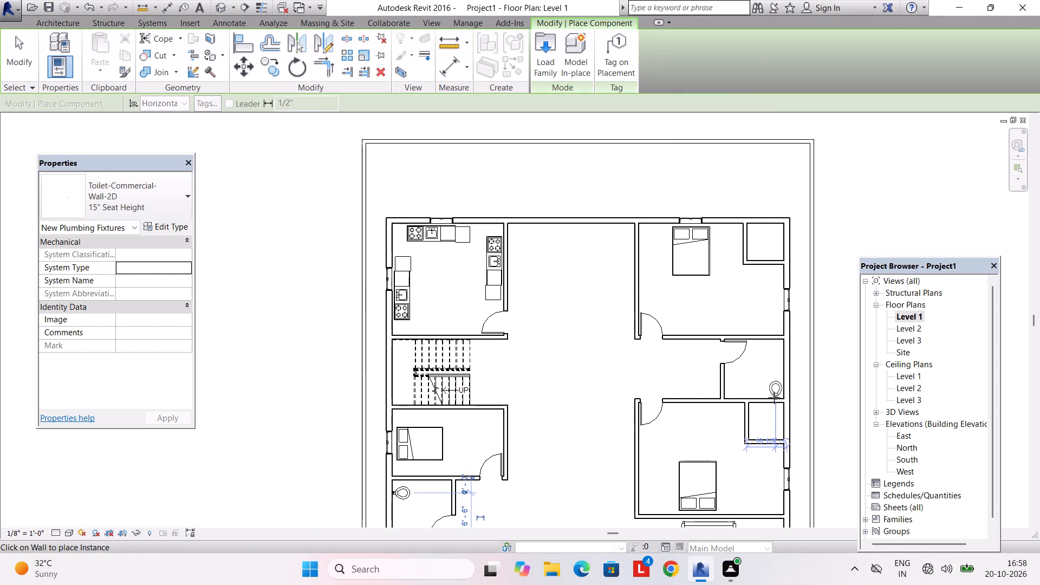
Place three more 15" Seat Height toilets: on the right-side bathroom's outer wall near its bottom corner, and centred on the top walls of both small attached bathrooms.
{"action": "left_click", "coordinate": [780, 391]}
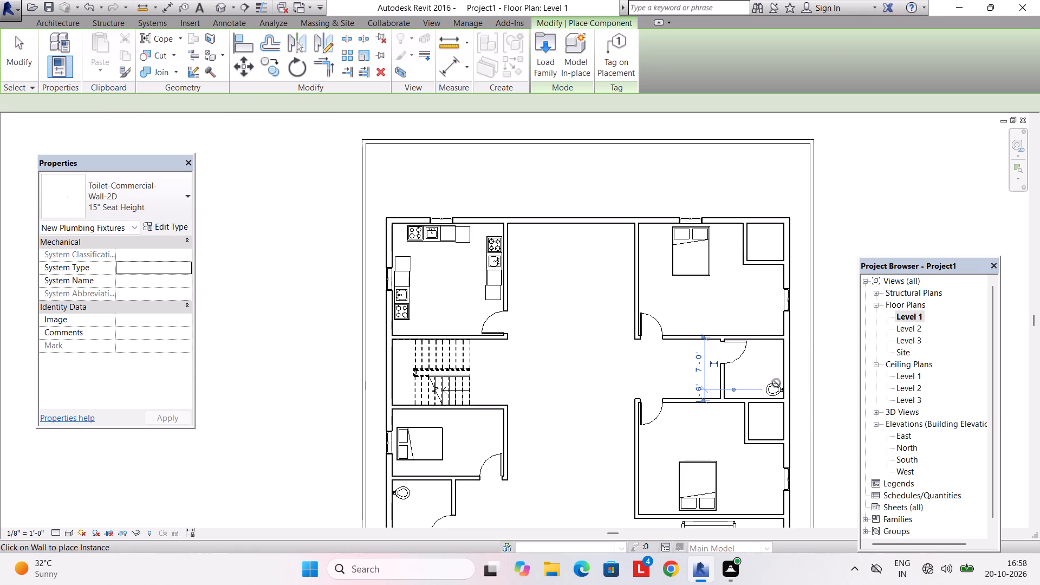
{"action": "left_click", "coordinate": [765, 229]}
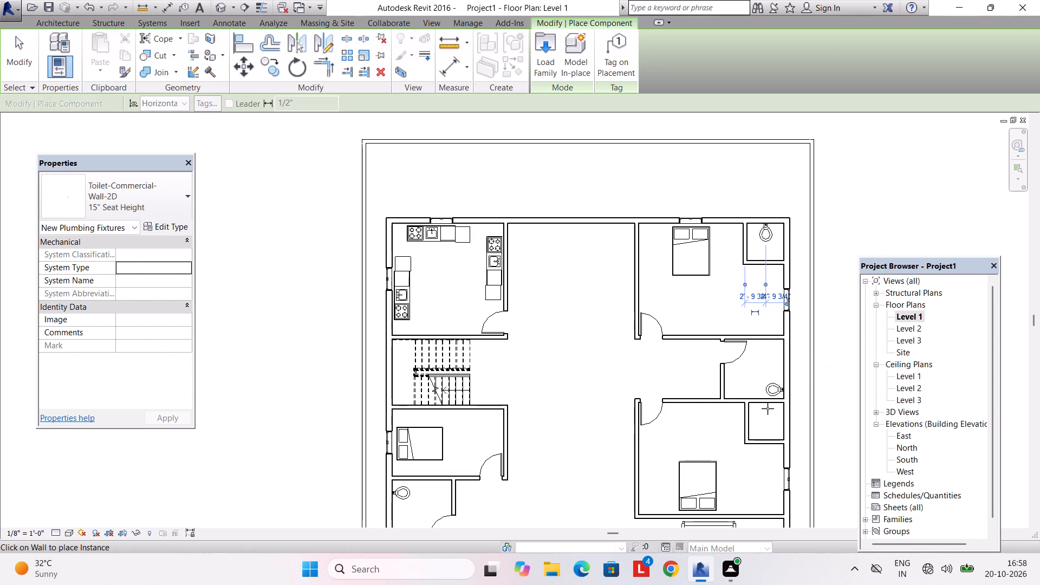
{"action": "left_click", "coordinate": [768, 408]}
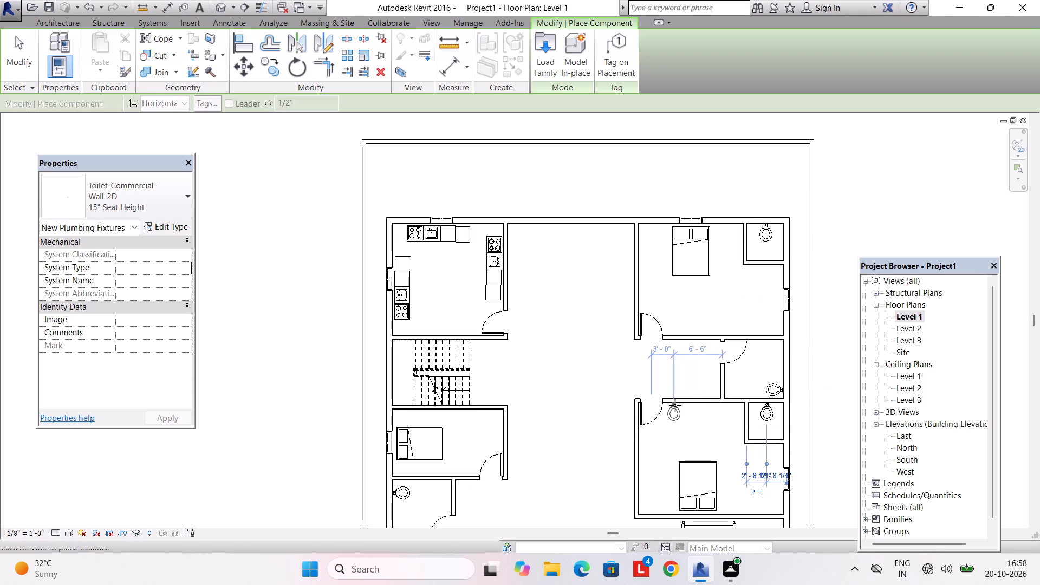
{"action": "key", "text": "Escape"}
{"action": "key", "text": "Escape"}
Place inward-swinging 2.5' Single-Flush doors in the bottom walls of both small attached bathrooms, about 2'-0" from their left walls.
{"action": "middle_click_drag", "start_coordinate": [690, 409], "coordinate": [654, 326]}
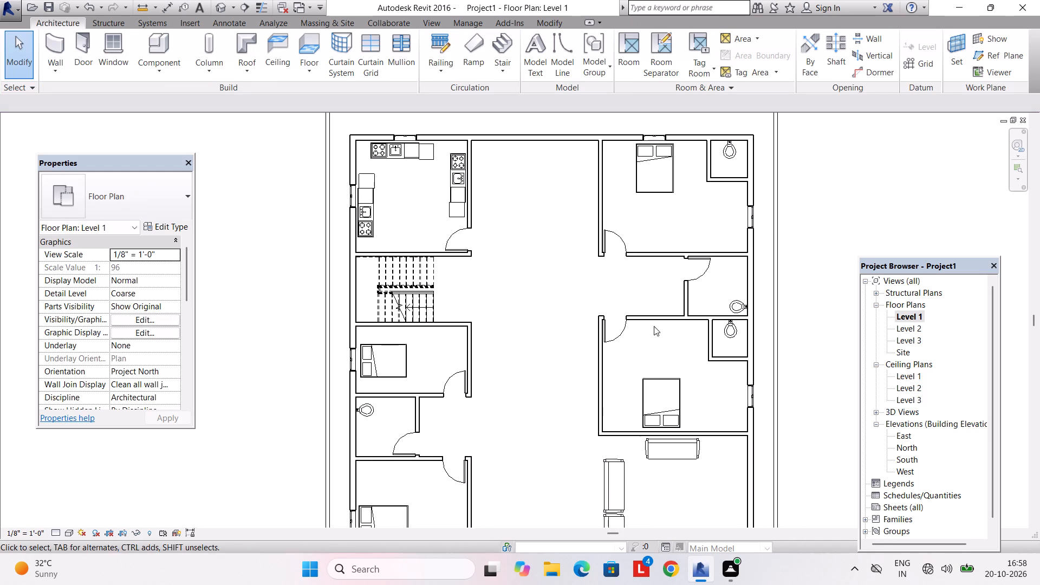
{"action": "middle_click_drag", "start_coordinate": [526, 418], "coordinate": [553, 354]}
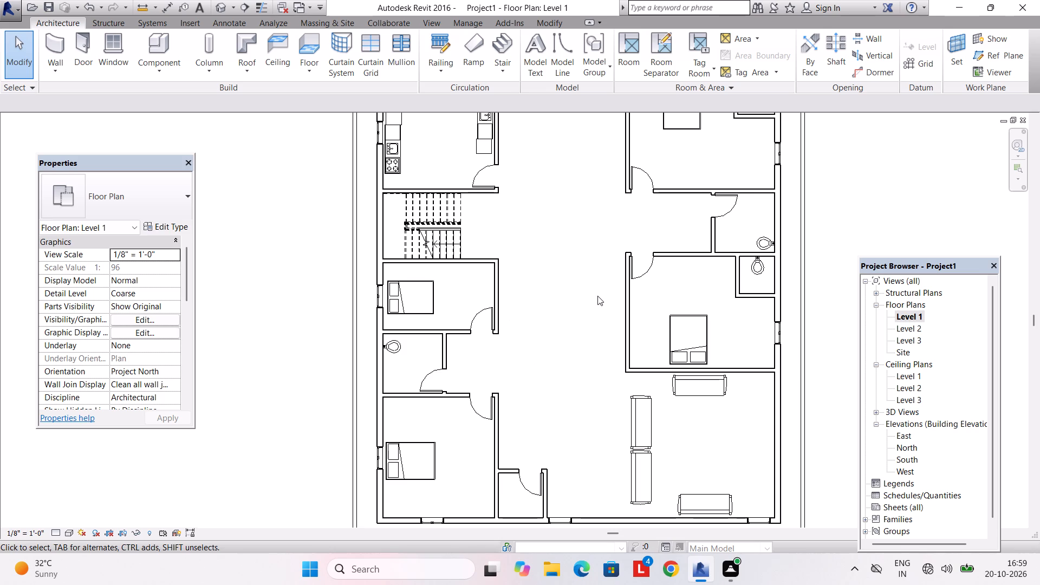
{"action": "scroll", "coordinate": [598, 295], "scroll_direction": "down", "scroll_amount": 4}
{"action": "middle_click_drag", "start_coordinate": [586, 349], "coordinate": [586, 362]}
{"action": "key", "text": "Escape"}
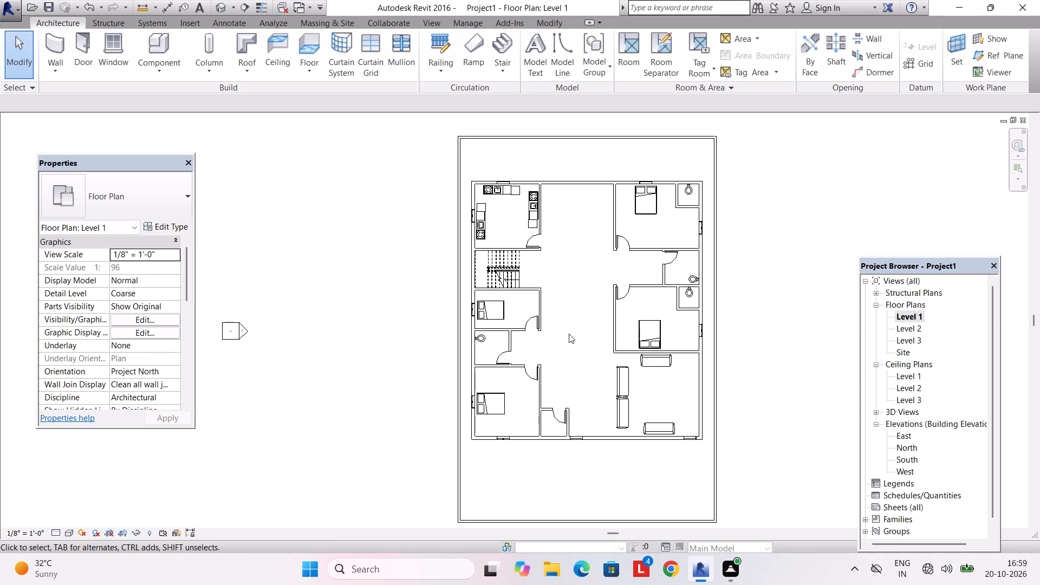
{"action": "scroll", "coordinate": [569, 334], "scroll_direction": "up", "scroll_amount": 2}
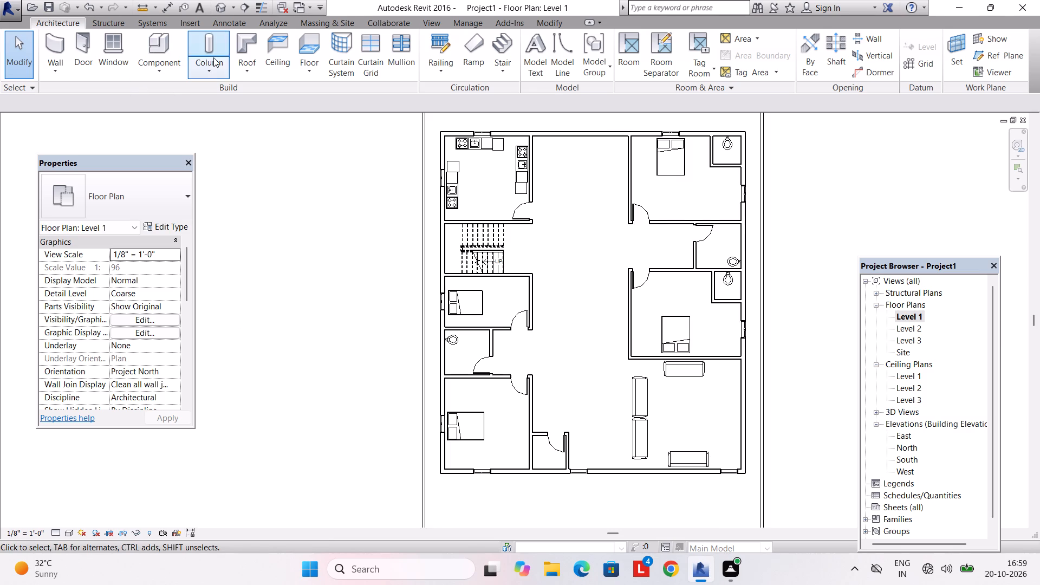
{"action": "left_click", "coordinate": [76, 39]}
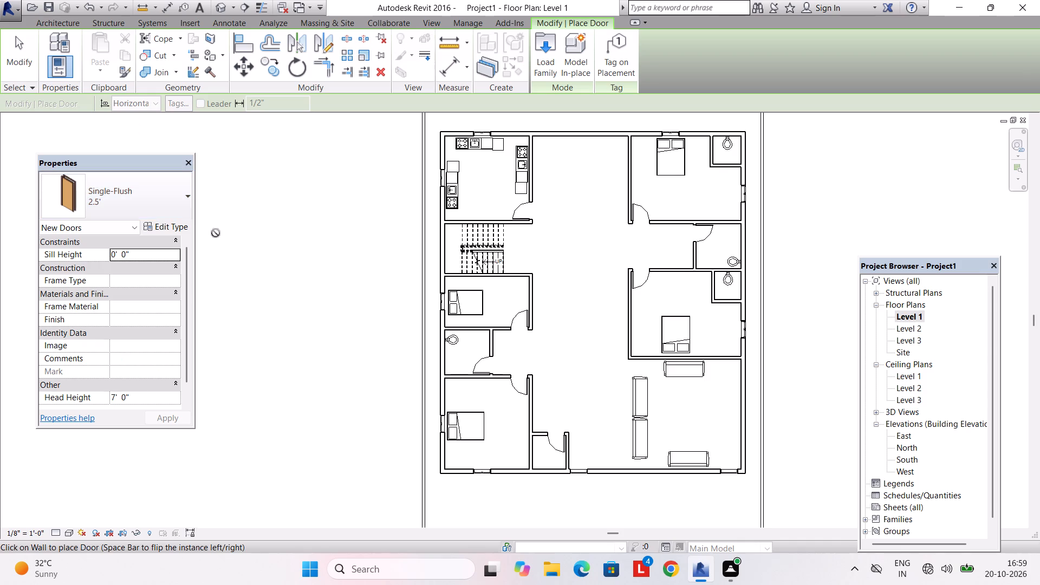
{"action": "scroll", "coordinate": [740, 301], "scroll_direction": "up", "scroll_amount": 2}
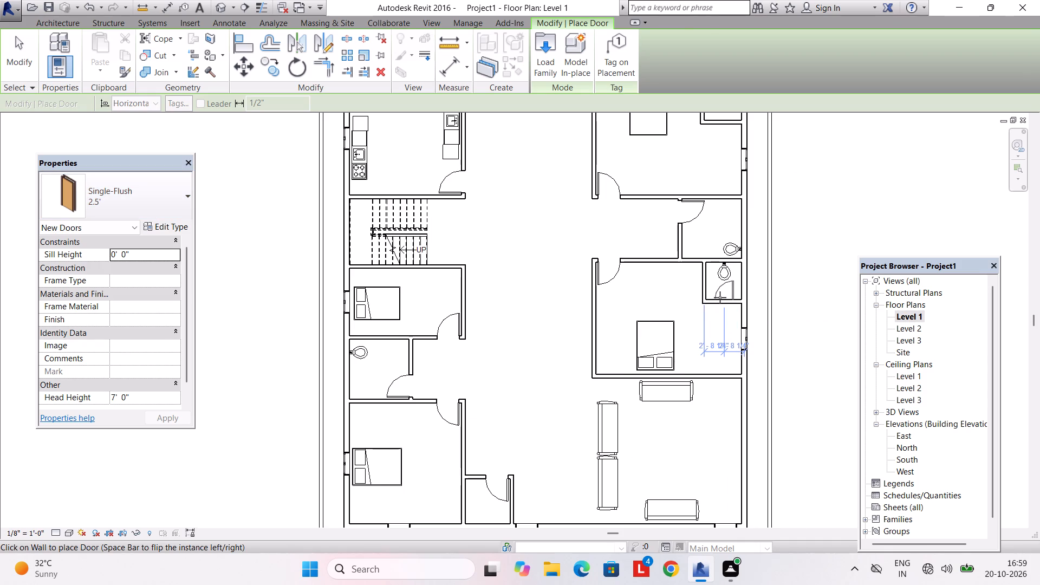
{"action": "scroll", "coordinate": [723, 298], "scroll_direction": "up", "scroll_amount": 5}
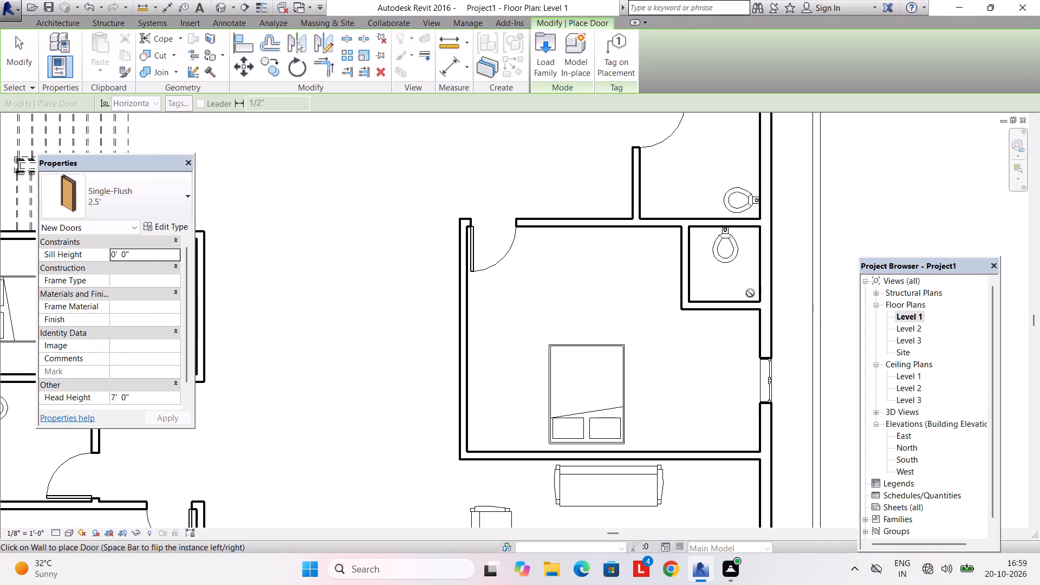
{"action": "key", "text": "space"}
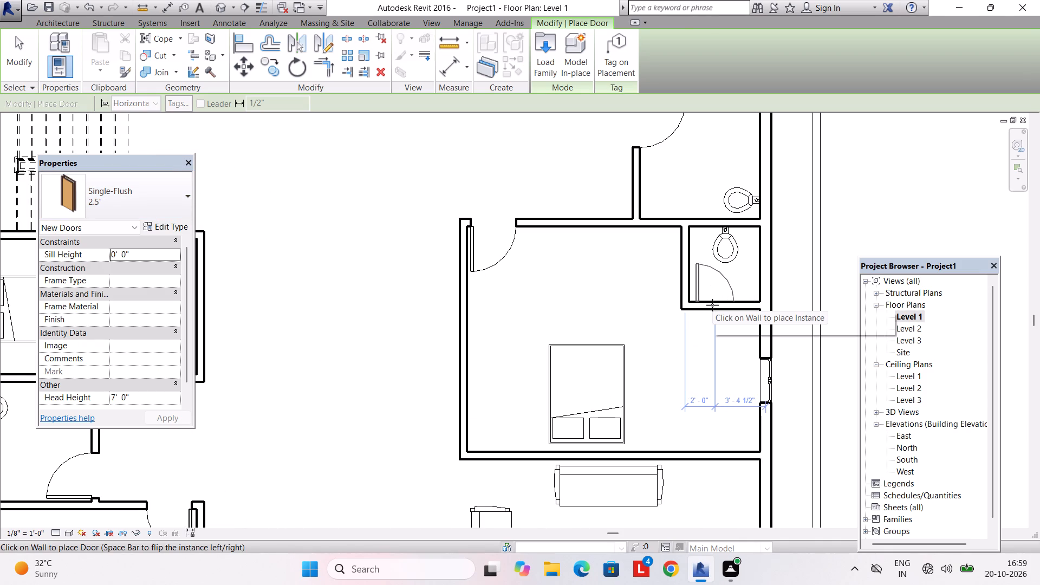
{"action": "left_click", "coordinate": [712, 305]}
{"action": "middle_click_drag", "start_coordinate": [694, 177], "coordinate": [679, 322]}
{"action": "middle_click_drag", "start_coordinate": [669, 194], "coordinate": [651, 330]}
{"action": "middle_click_drag", "start_coordinate": [675, 218], "coordinate": [666, 293]}
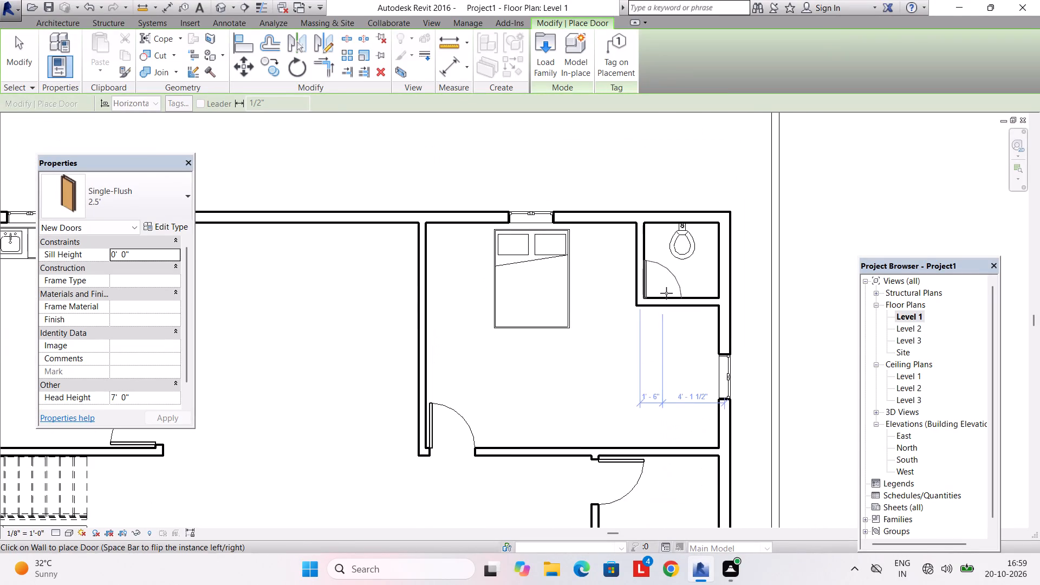
{"action": "left_click", "coordinate": [668, 294]}
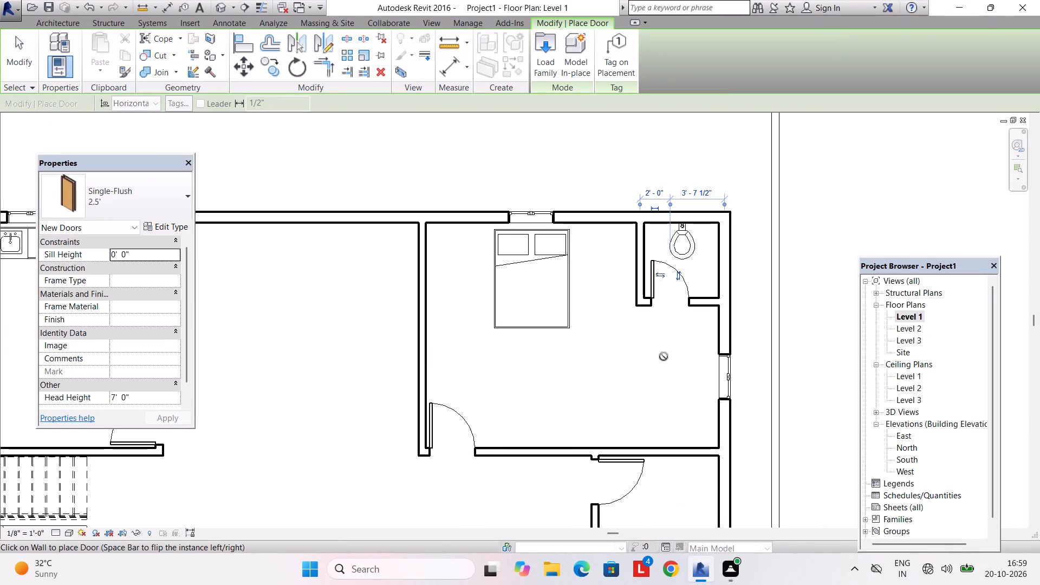
{"action": "key", "text": "Escape"}
{"action": "key", "text": "Escape"}
Nudge the toilet in the top-right bedroom's attached bathroom about 8" to the right.
{"action": "left_click", "coordinate": [687, 252]}
{"action": "key", "text": "Right"}
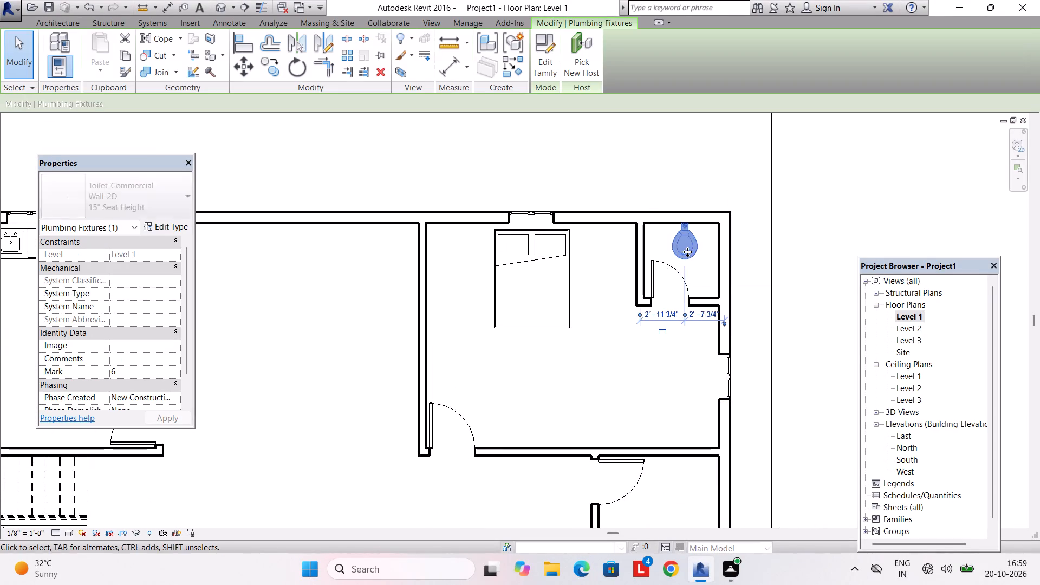
{"action": "key", "text": "Right"}
{"action": "key", "text": "Right"}
{"action": "middle_click_drag", "start_coordinate": [688, 263], "coordinate": [657, 108]}
{"action": "key", "text": "Right"}
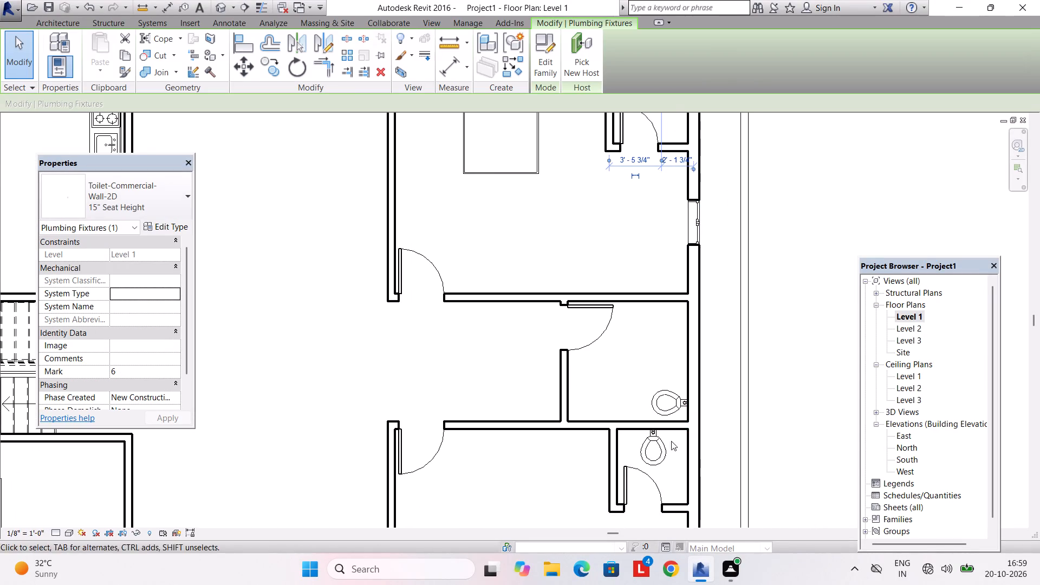
Nudge the toilet in the lower right bedroom's attached bathroom about 6" to the right.
{"action": "middle_click_drag", "start_coordinate": [663, 450], "coordinate": [658, 406]}
{"action": "left_click", "coordinate": [657, 409]}
{"action": "key", "text": "Right"}
{"action": "key", "text": "Right"}
{"action": "key", "text": "Right"}
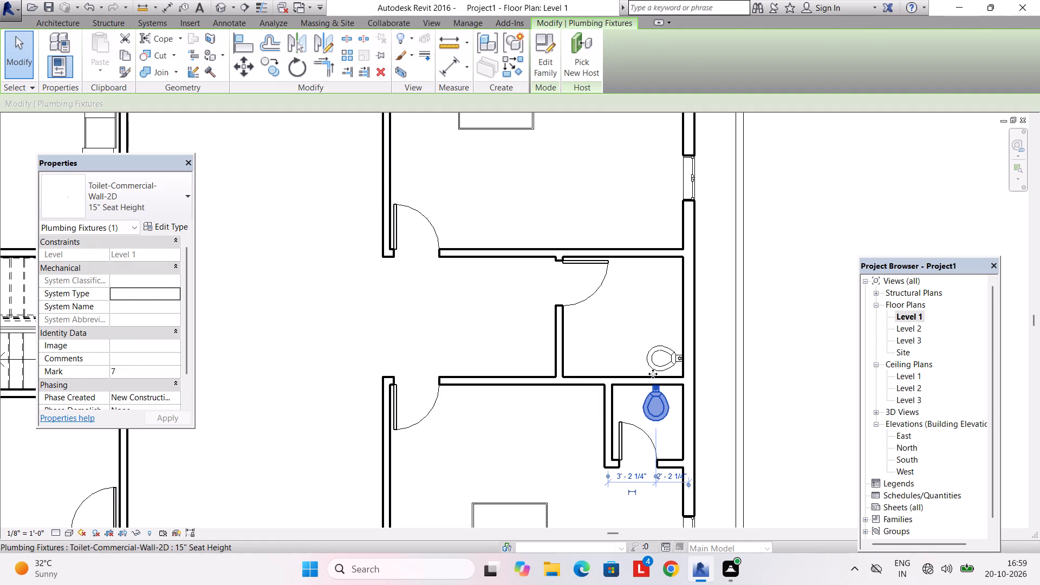
{"action": "key", "text": "Escape"}
{"action": "scroll", "coordinate": [617, 277], "scroll_direction": "down", "scroll_amount": 4}
{"action": "middle_click_drag", "start_coordinate": [607, 296], "coordinate": [598, 399]}
{"action": "middle_click_drag", "start_coordinate": [600, 298], "coordinate": [591, 327]}
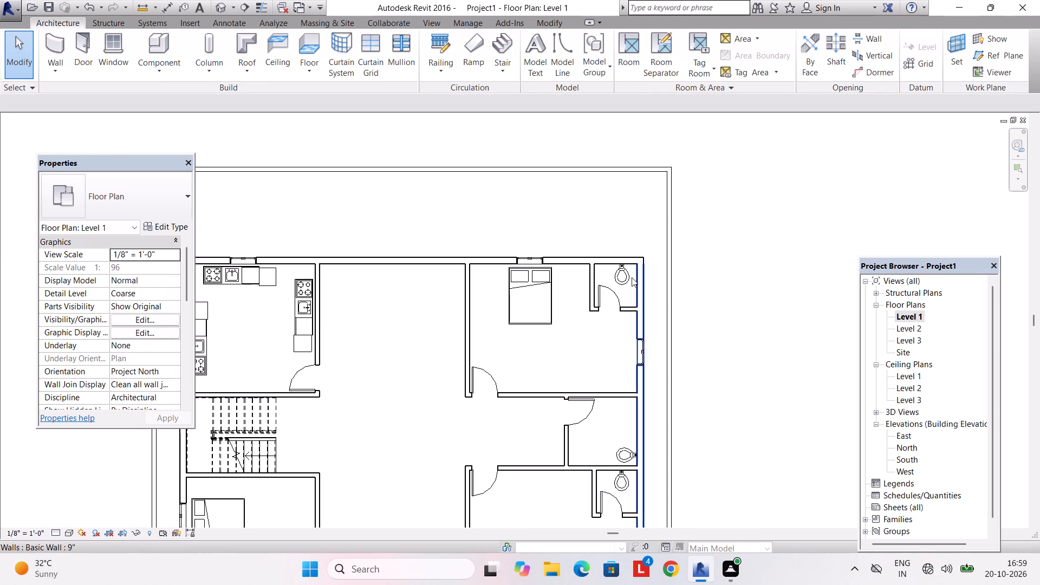
{"action": "left_click", "coordinate": [632, 277]}
{"action": "key", "text": "Escape"}
In the 3D view, delete the Kitchenette - Medium along the kitchen's right wall.
{"action": "scroll", "coordinate": [600, 331], "scroll_direction": "down", "scroll_amount": 4}
{"action": "middle_click_drag", "start_coordinate": [587, 334], "coordinate": [587, 276]}
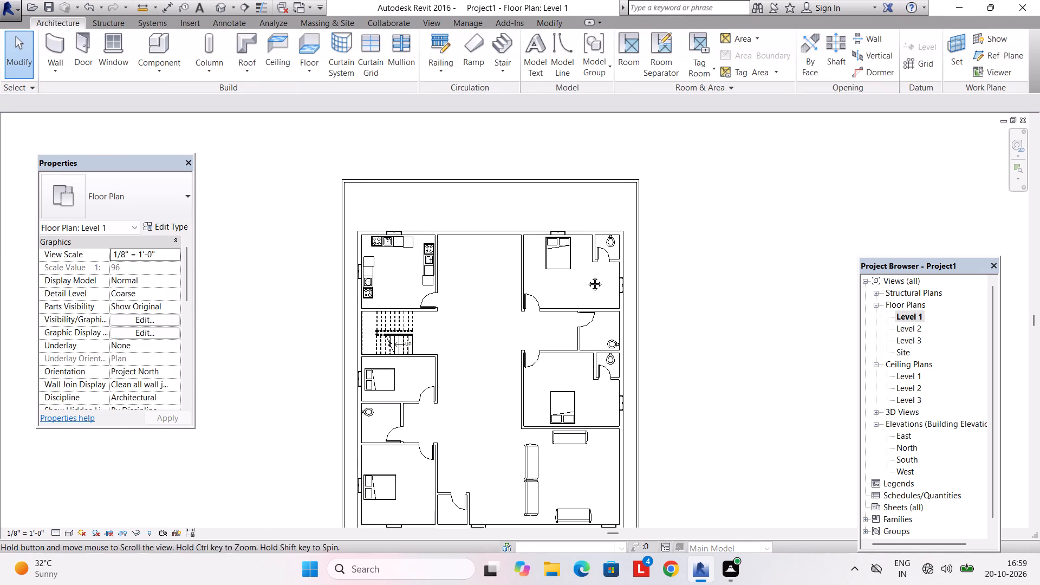
{"action": "middle_click_drag", "start_coordinate": [587, 276], "coordinate": [587, 275]}
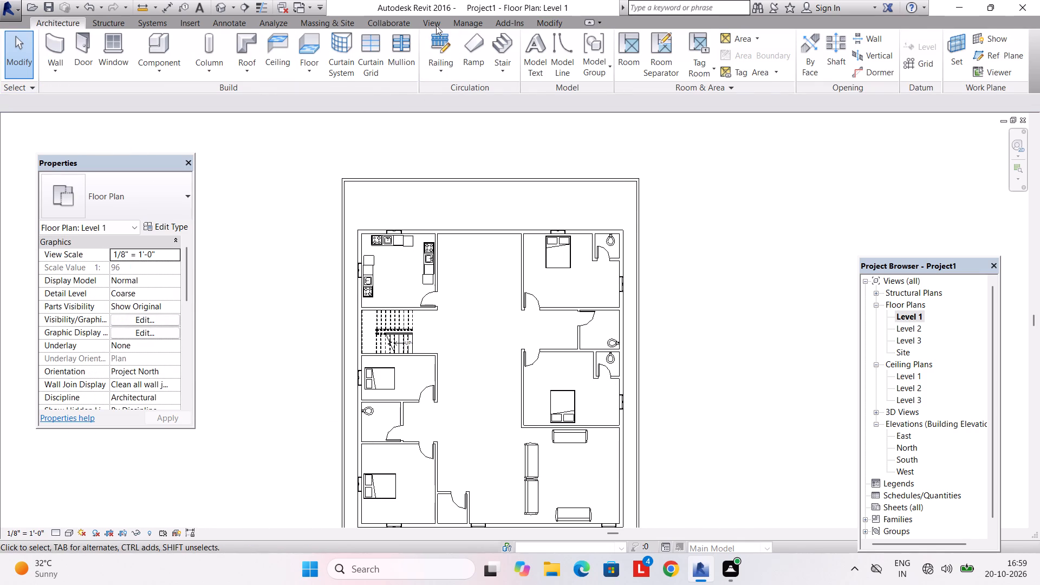
{"action": "left_click", "coordinate": [436, 25]}
{"action": "left_click", "coordinate": [378, 49]}
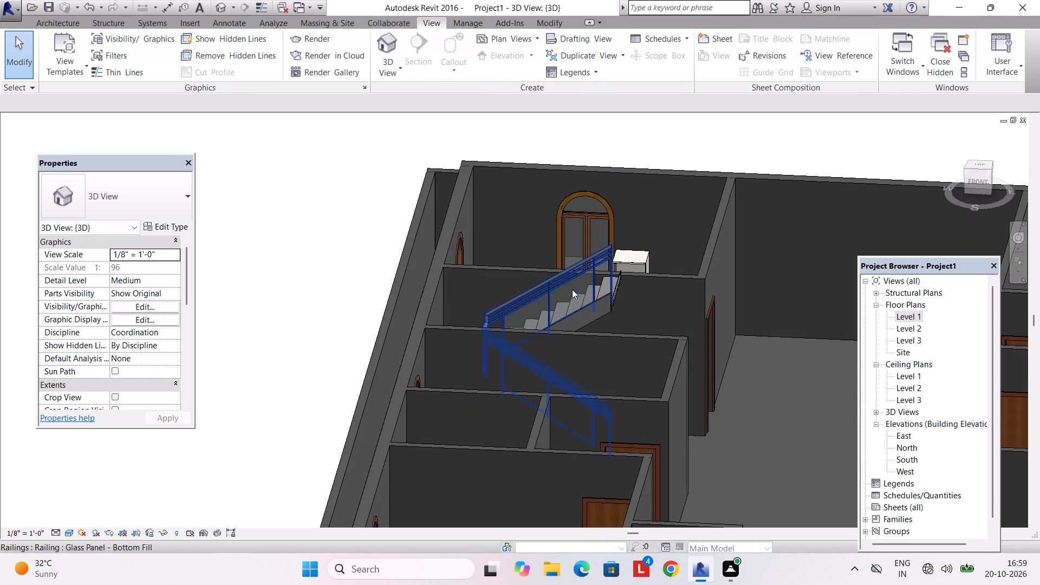
{"action": "middle_click_drag", "start_coordinate": [577, 289], "coordinate": [546, 315], "text": "shift"}
{"action": "scroll", "coordinate": [557, 309], "scroll_direction": "down", "scroll_amount": 7}
{"action": "middle_click_drag", "start_coordinate": [574, 322], "coordinate": [619, 429], "text": "shift"}
{"action": "scroll", "coordinate": [575, 340], "scroll_direction": "down", "scroll_amount": 1, "text": "shift"}
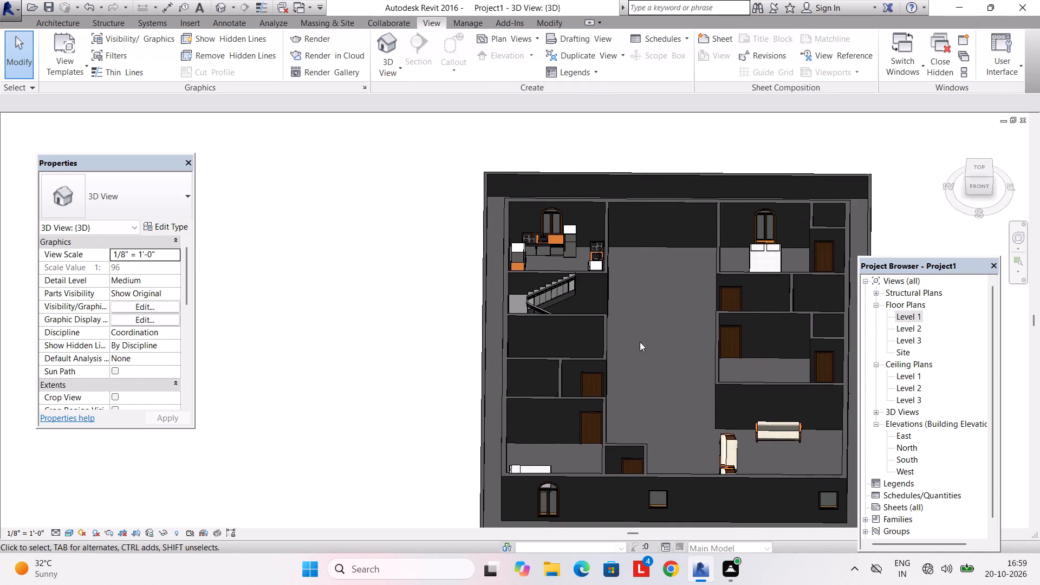
{"action": "middle_click_drag", "start_coordinate": [624, 342], "coordinate": [504, 348]}
{"action": "middle_click_drag", "start_coordinate": [504, 349], "coordinate": [556, 383], "text": "shift"}
{"action": "middle_click_drag", "start_coordinate": [443, 327], "coordinate": [464, 375]}
{"action": "left_click", "coordinate": [419, 283]}
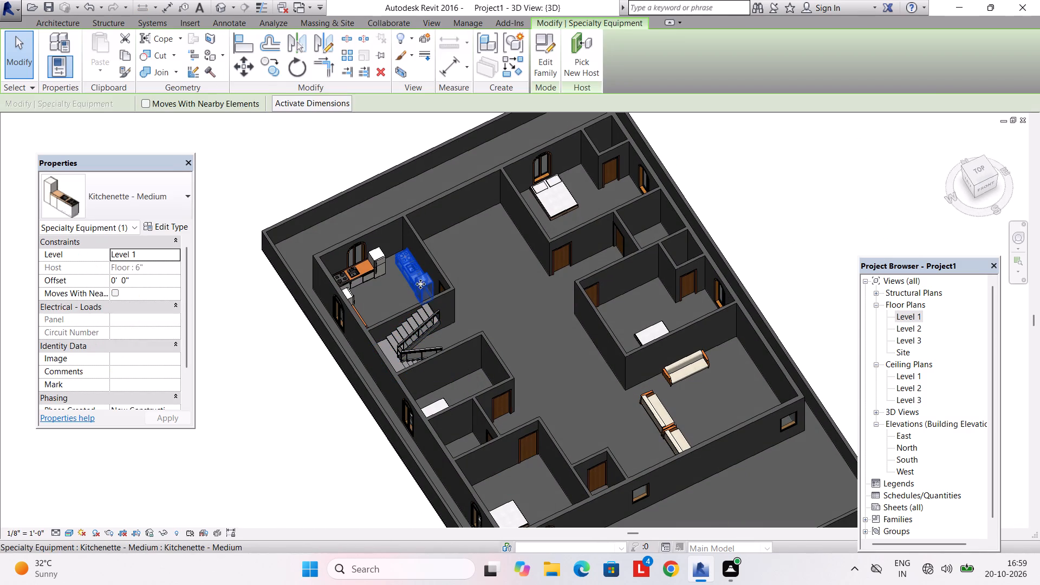
{"action": "key", "text": "Delete"}
Examine the kitchen, the stair and the furnished rooms from several angles in the 3D view.
{"action": "middle_click_drag", "start_coordinate": [427, 287], "coordinate": [381, 313], "text": "shift"}
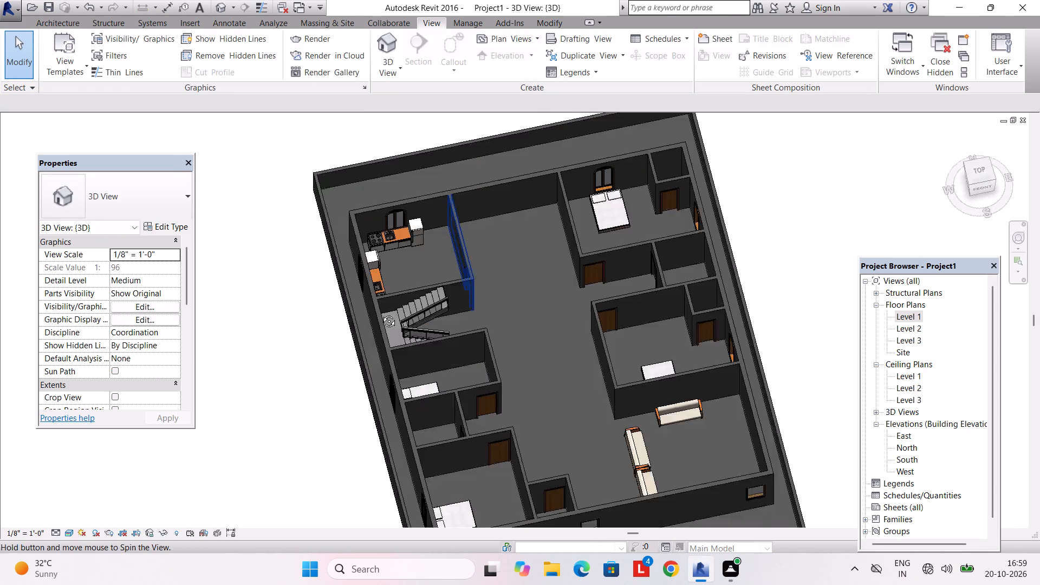
{"action": "middle_click_drag", "start_coordinate": [381, 313], "coordinate": [377, 317], "text": "shift"}
{"action": "middle_click_drag", "start_coordinate": [472, 277], "coordinate": [413, 287], "text": "shift"}
{"action": "scroll", "coordinate": [518, 251], "scroll_direction": "up", "scroll_amount": 5}
{"action": "middle_click_drag", "start_coordinate": [499, 243], "coordinate": [513, 252], "text": "shift"}
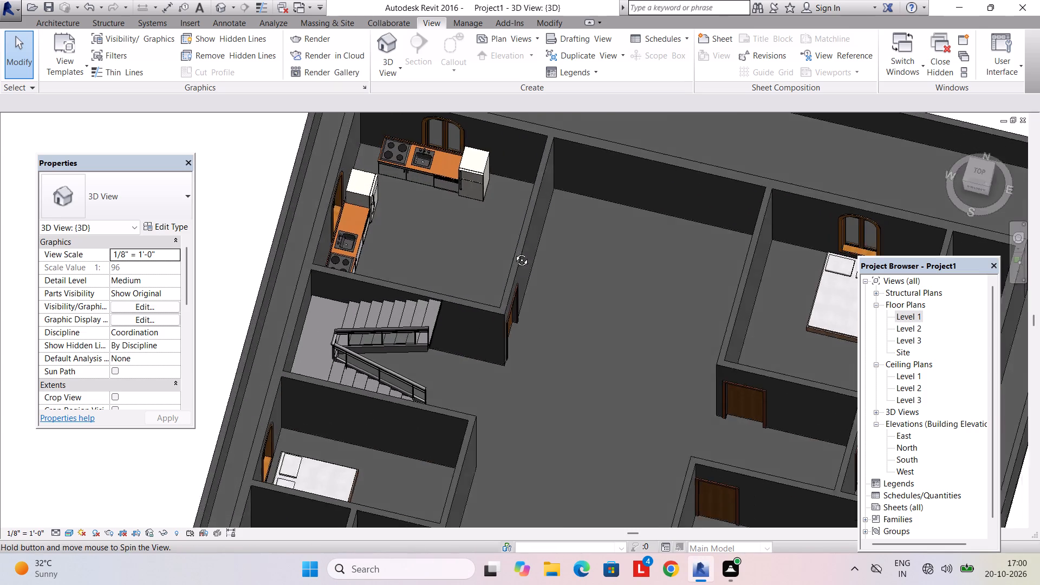
{"action": "middle_click_drag", "start_coordinate": [513, 252], "coordinate": [467, 197], "text": "shift"}
{"action": "middle_click_drag", "start_coordinate": [483, 261], "coordinate": [482, 206], "text": "shift"}
{"action": "scroll", "coordinate": [486, 225], "scroll_direction": "down", "scroll_amount": 3}
{"action": "middle_click_drag", "start_coordinate": [498, 268], "coordinate": [558, 246], "text": "shift"}
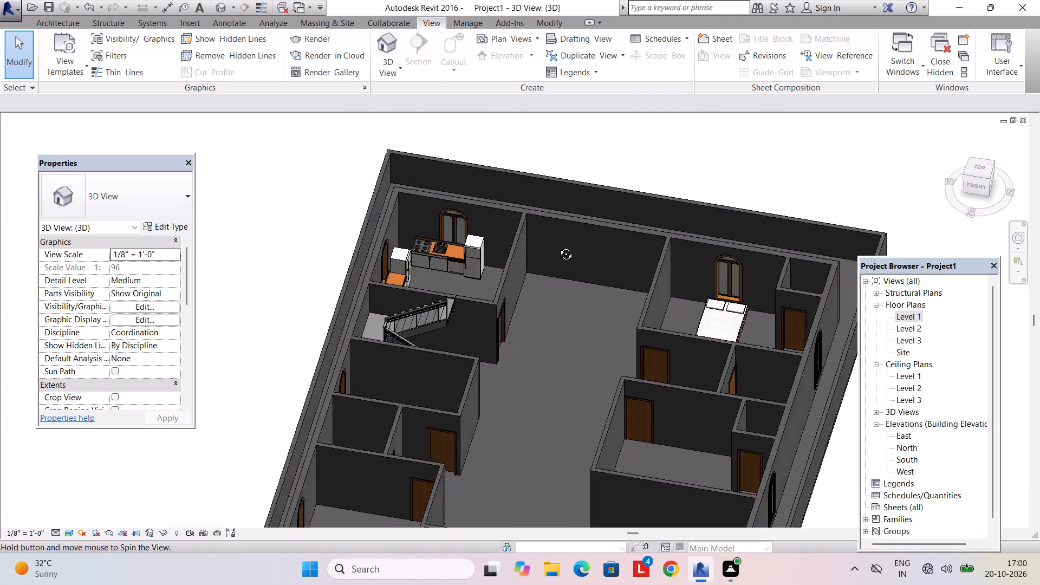
{"action": "middle_click_drag", "start_coordinate": [558, 246], "coordinate": [575, 212], "text": "shift"}
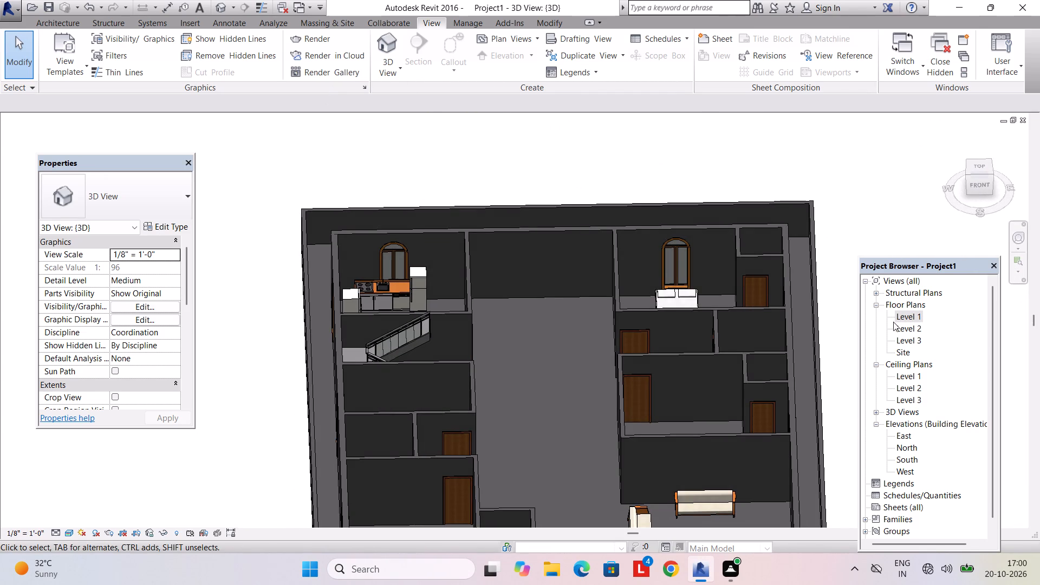
On the Level 1 plan, load the Table-Dining Round w Chairs family from the US Imperial library's Furniture, Tables folder.
{"action": "double_click", "coordinate": [898, 320]}
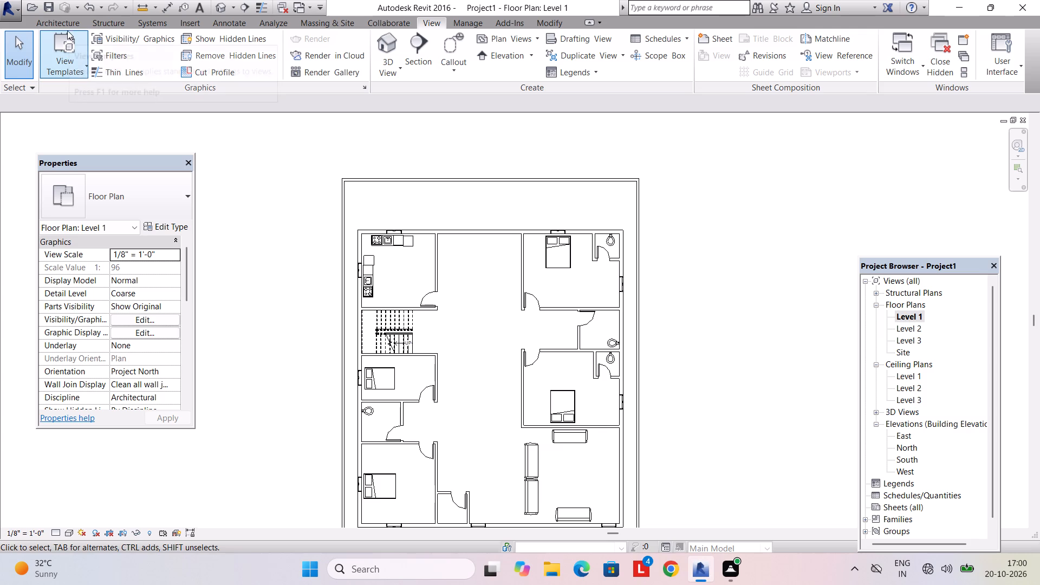
{"action": "left_click", "coordinate": [77, 27]}
{"action": "left_click", "coordinate": [162, 70]}
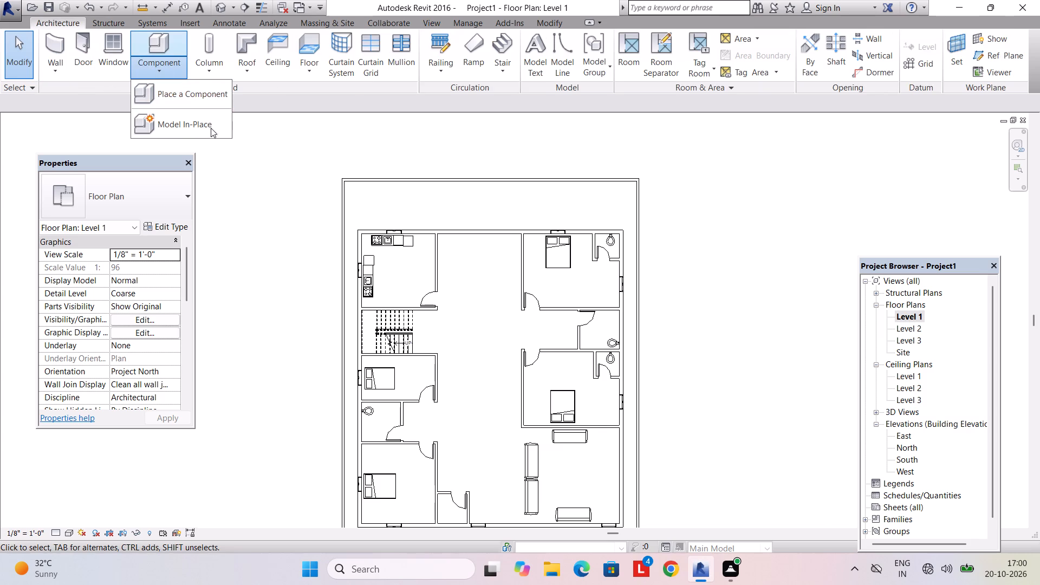
{"action": "left_click", "coordinate": [194, 99]}
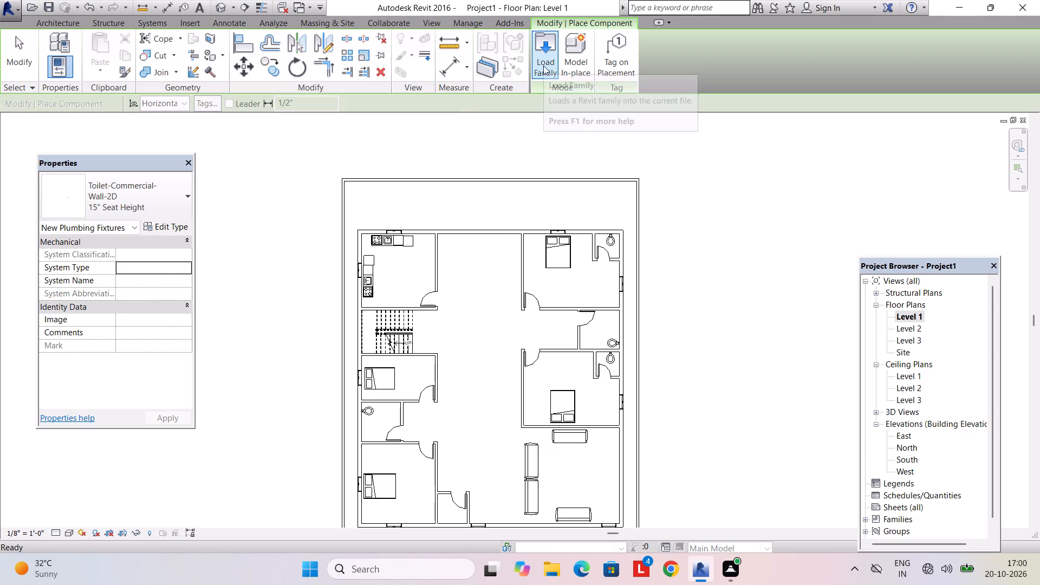
{"action": "left_click", "coordinate": [543, 66]}
{"action": "left_click", "coordinate": [382, 145]}
{"action": "double_click", "coordinate": [451, 219]}
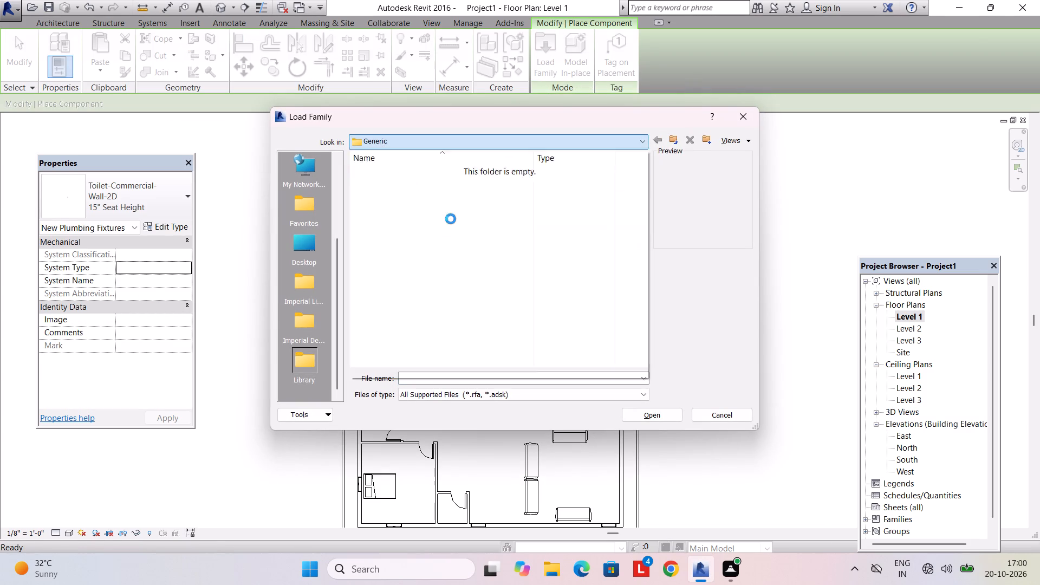
{"action": "double_click", "coordinate": [422, 192]}
{"action": "scroll", "coordinate": [459, 285], "scroll_direction": "down", "scroll_amount": 2}
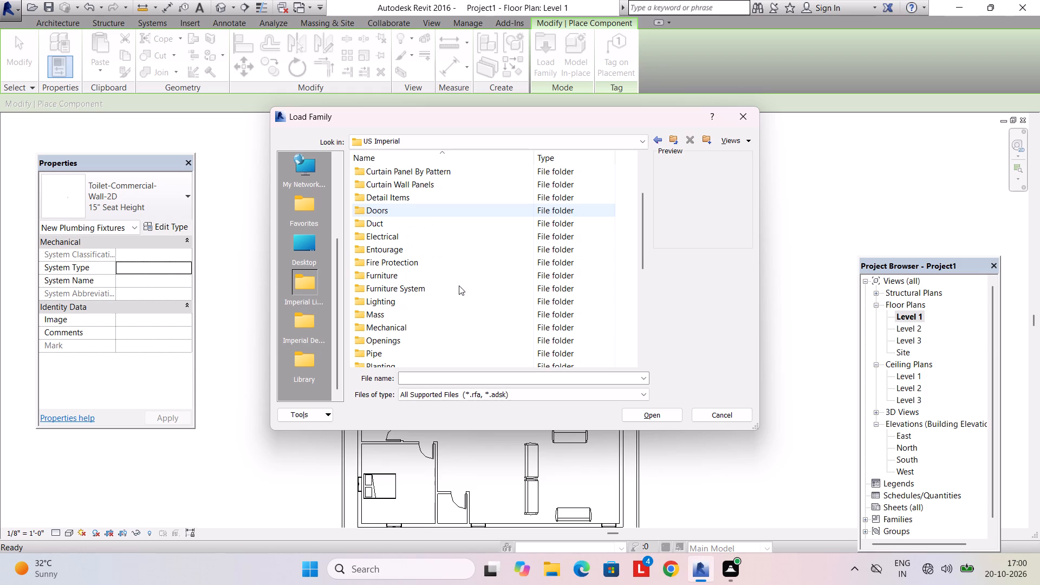
{"action": "double_click", "coordinate": [429, 271]}
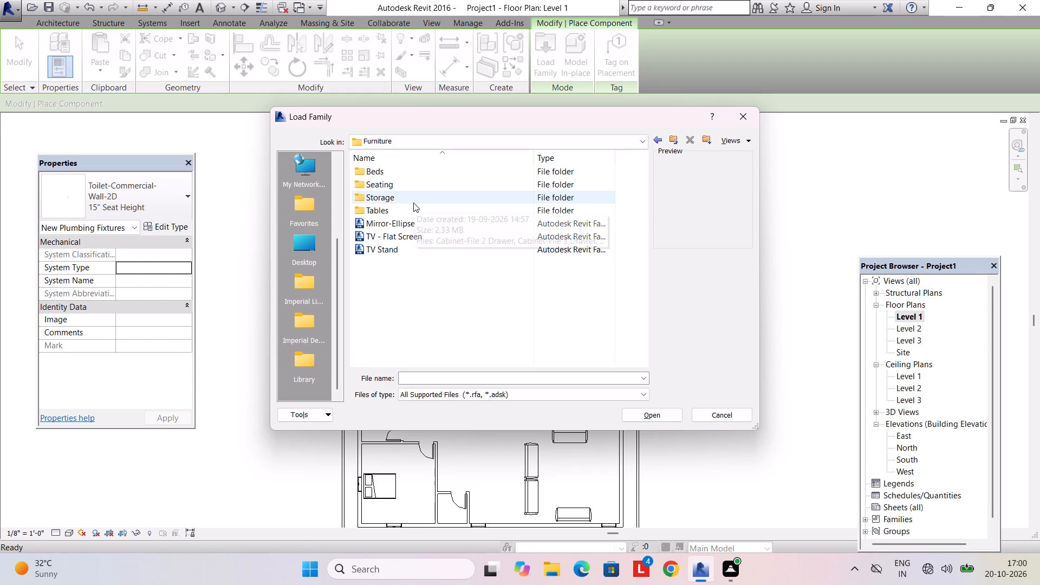
{"action": "double_click", "coordinate": [412, 210]}
{"action": "left_click", "coordinate": [436, 220]}
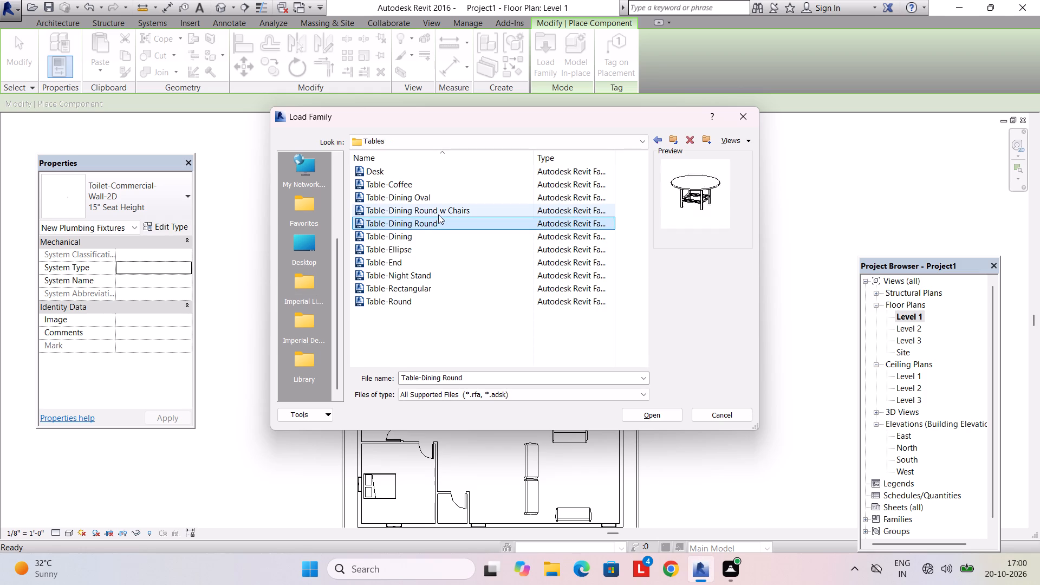
{"action": "left_click", "coordinate": [438, 214]}
{"action": "left_click", "coordinate": [680, 411]}
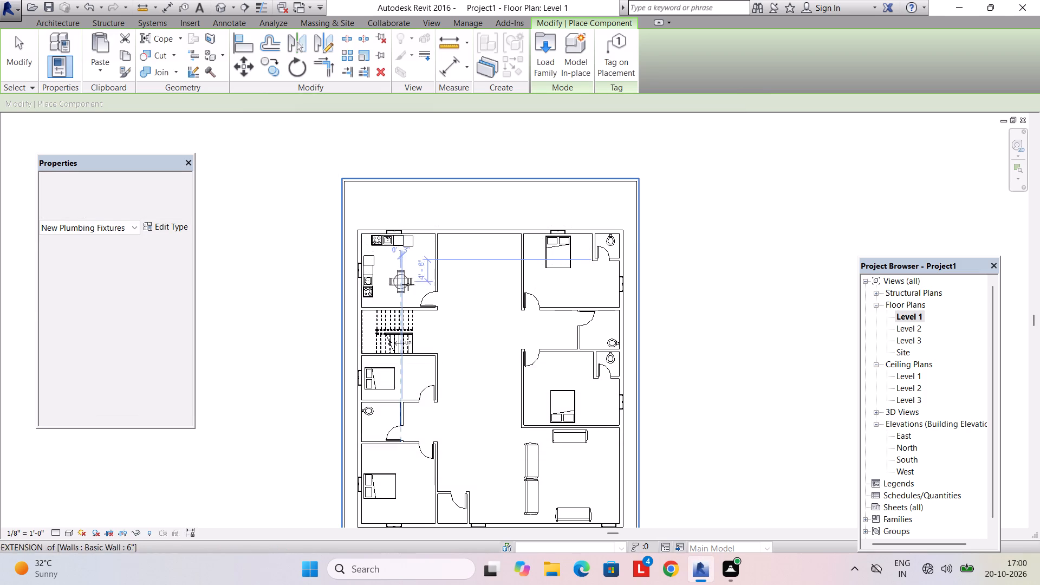
Place the 36" Diameter Table-Dining Round w Chairs in the kitchen, about 3'-6" from the right wall.
{"action": "scroll", "coordinate": [414, 275], "scroll_direction": "up", "scroll_amount": 7}
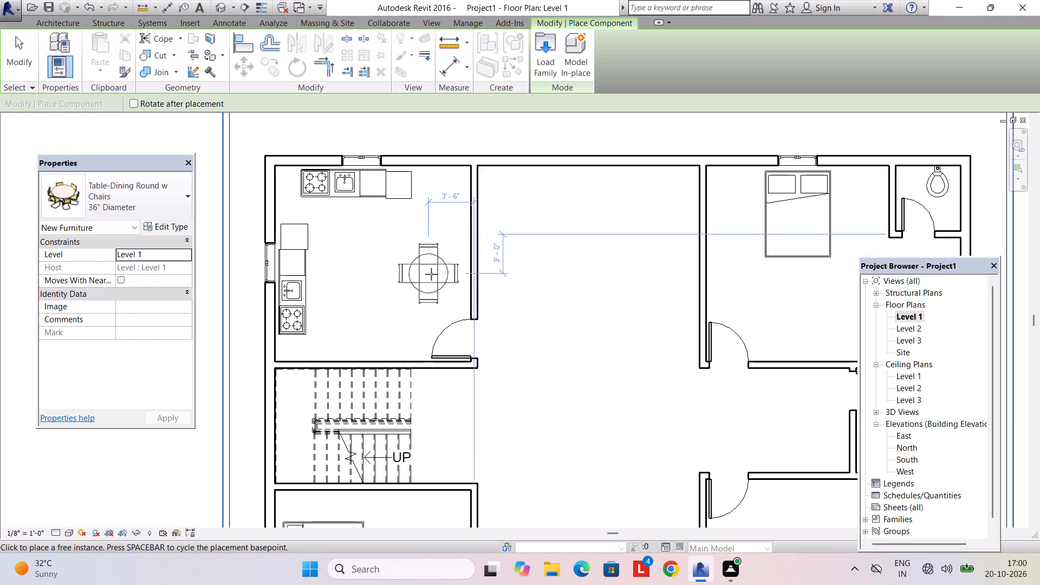
{"action": "left_click", "coordinate": [431, 274]}
{"action": "key", "text": "Escape"}
{"action": "key", "text": "Escape"}
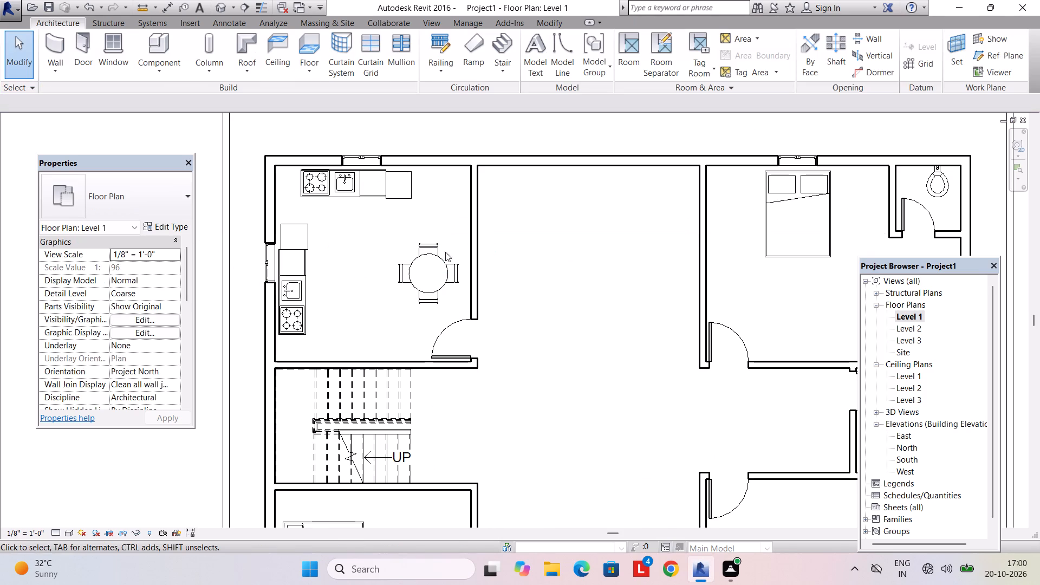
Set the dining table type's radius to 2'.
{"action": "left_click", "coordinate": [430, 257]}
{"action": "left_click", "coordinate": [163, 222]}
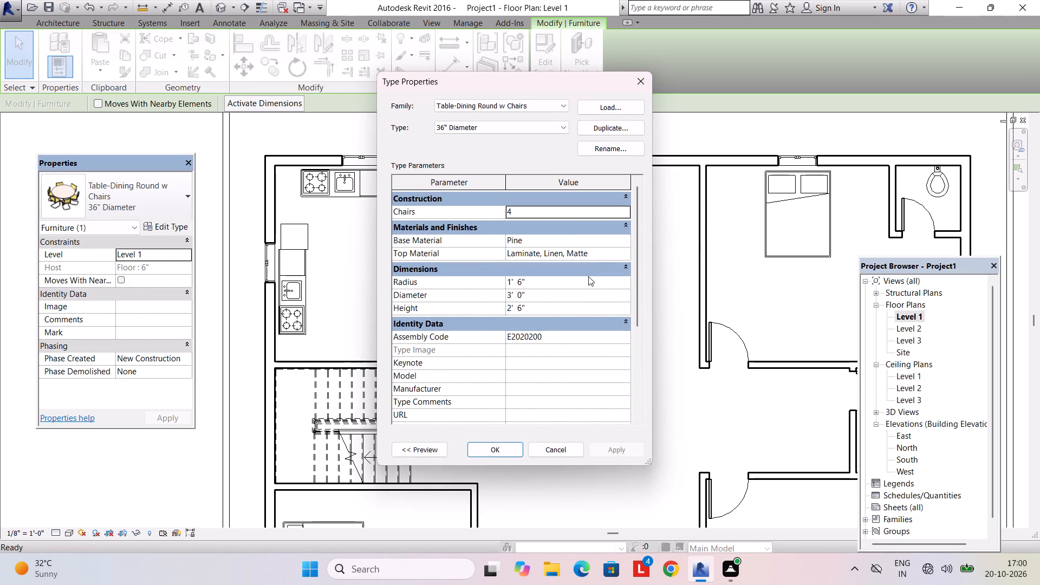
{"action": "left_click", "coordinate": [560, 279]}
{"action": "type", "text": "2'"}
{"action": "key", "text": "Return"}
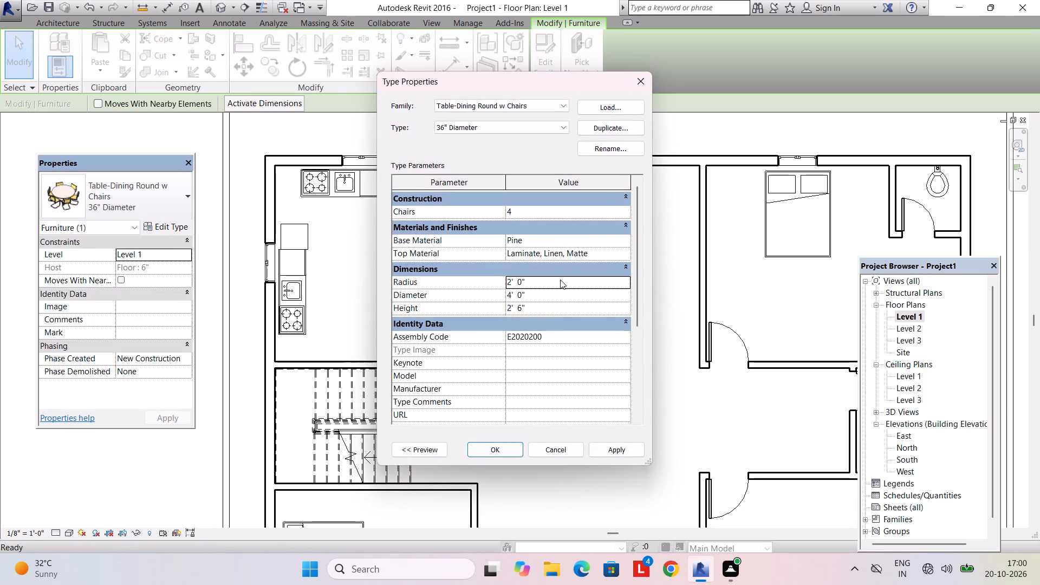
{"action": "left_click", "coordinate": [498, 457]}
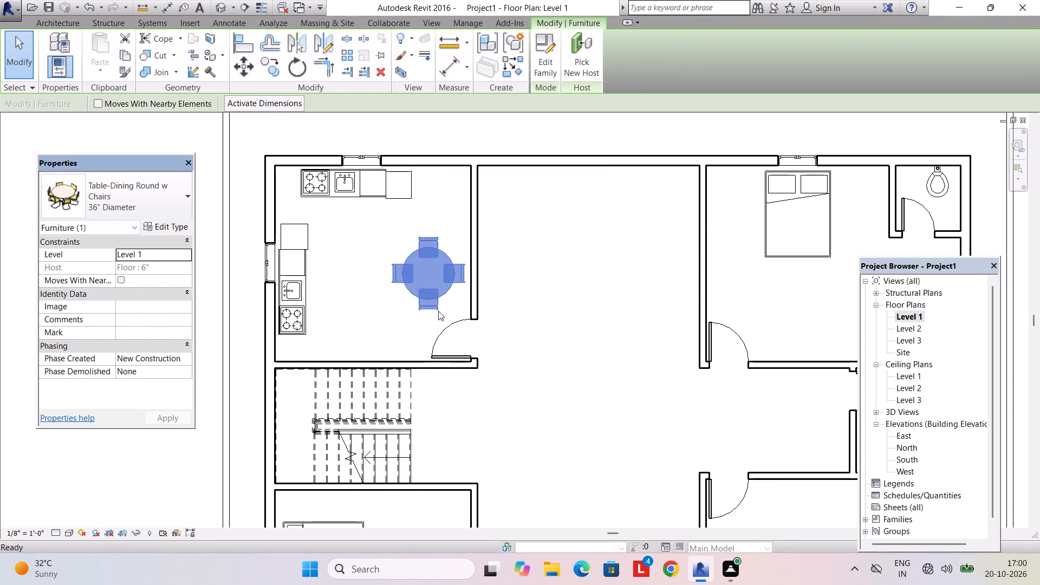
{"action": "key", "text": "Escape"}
Set the number of chairs in the dining table type to 8.
{"action": "left_click", "coordinate": [427, 258]}
{"action": "left_click", "coordinate": [186, 224]}
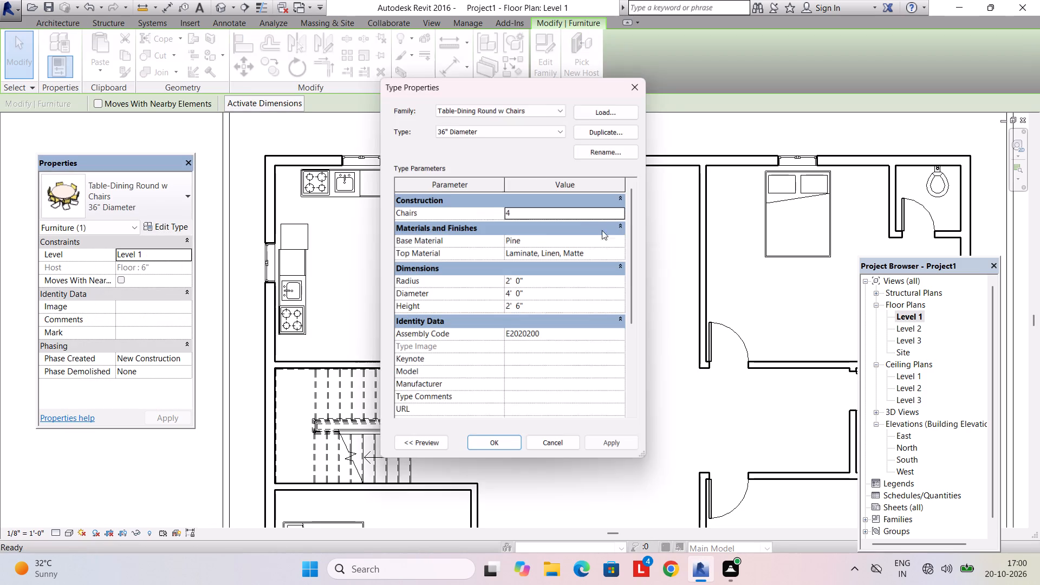
{"action": "left_click", "coordinate": [620, 210]}
{"action": "triple_click", "coordinate": [625, 211]}
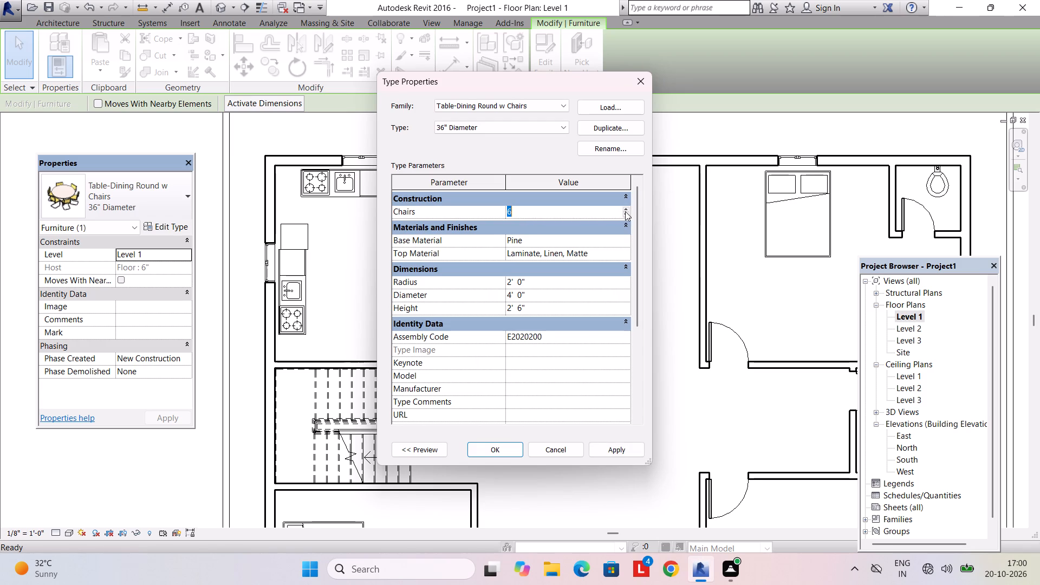
{"action": "left_click", "coordinate": [625, 211]}
{"action": "left_click", "coordinate": [483, 455]}
{"action": "key", "text": "Escape"}
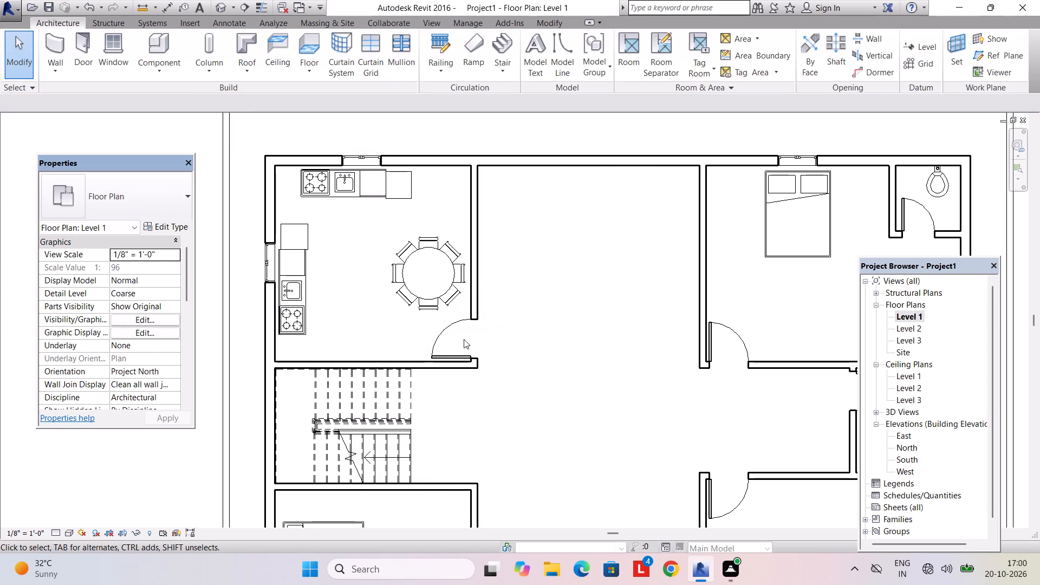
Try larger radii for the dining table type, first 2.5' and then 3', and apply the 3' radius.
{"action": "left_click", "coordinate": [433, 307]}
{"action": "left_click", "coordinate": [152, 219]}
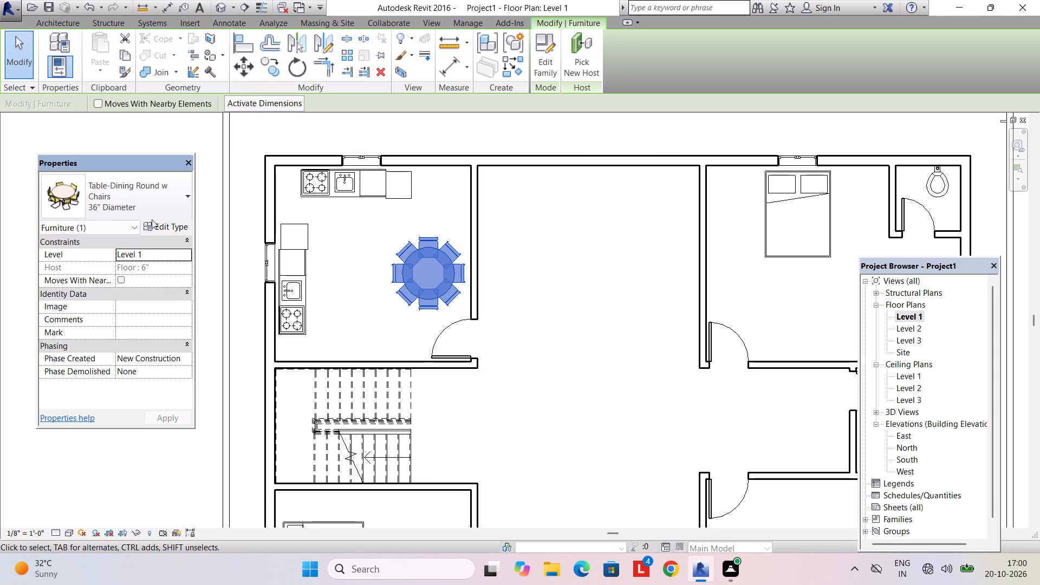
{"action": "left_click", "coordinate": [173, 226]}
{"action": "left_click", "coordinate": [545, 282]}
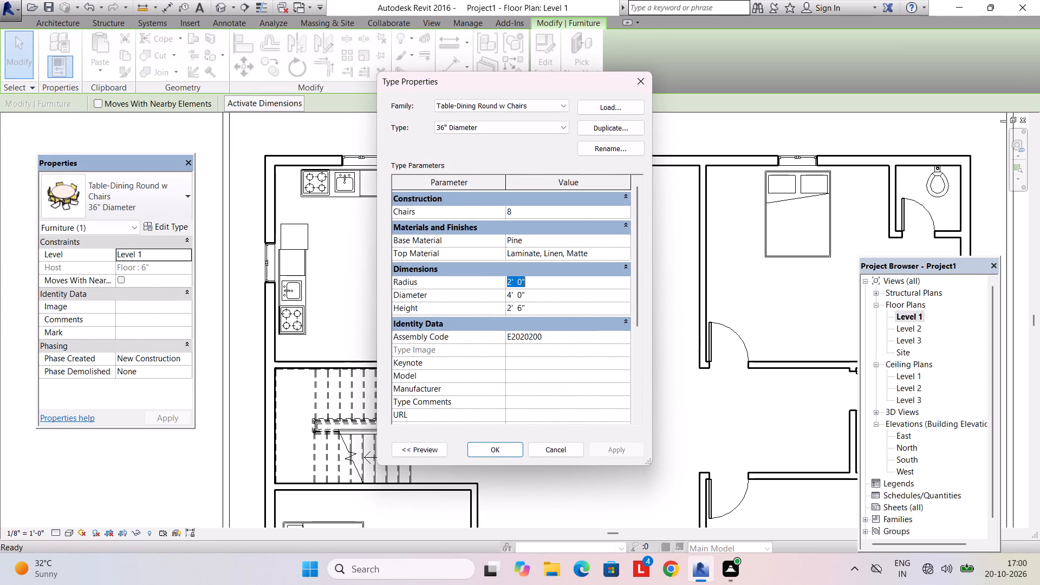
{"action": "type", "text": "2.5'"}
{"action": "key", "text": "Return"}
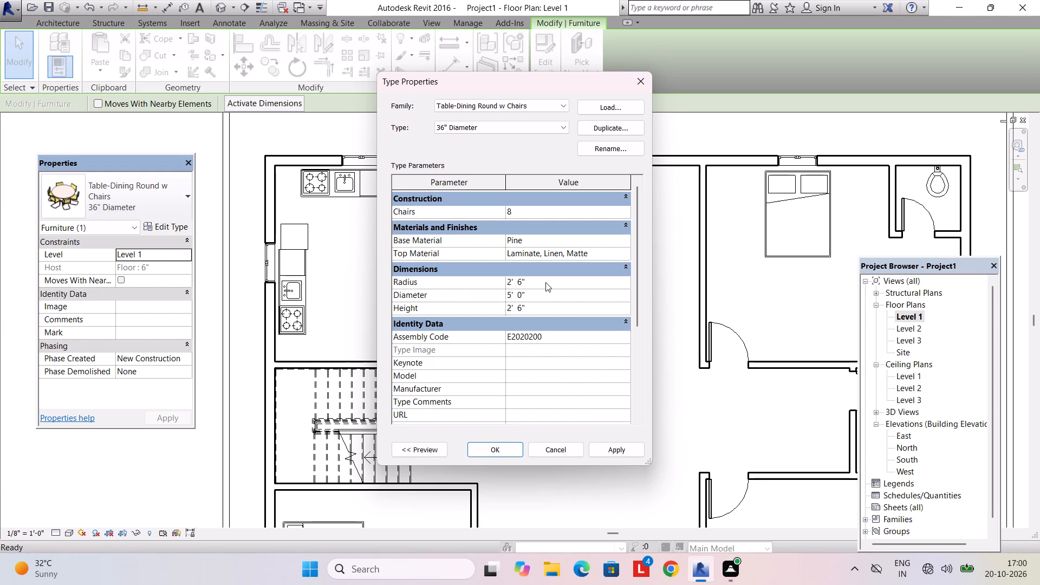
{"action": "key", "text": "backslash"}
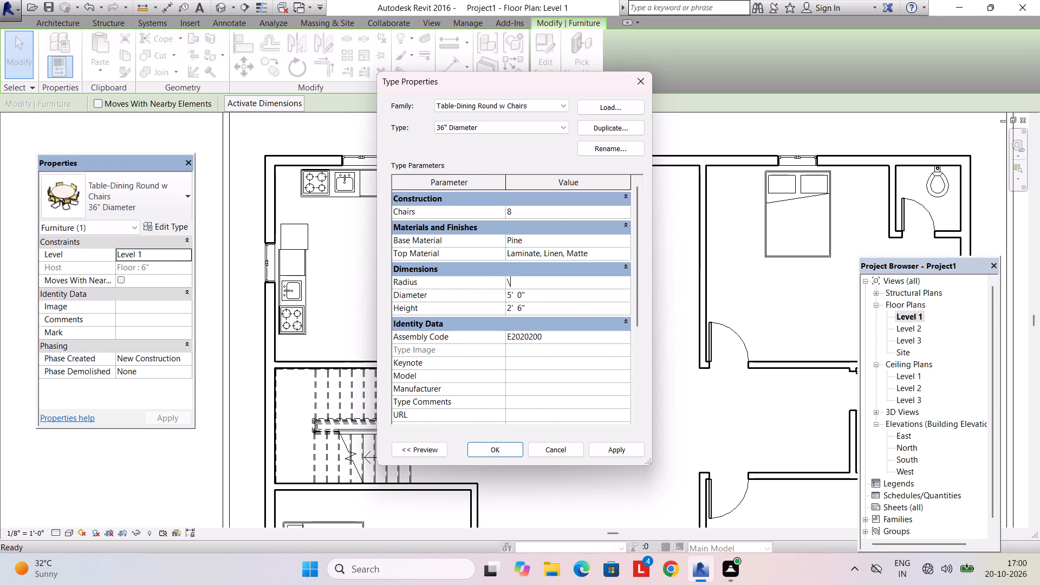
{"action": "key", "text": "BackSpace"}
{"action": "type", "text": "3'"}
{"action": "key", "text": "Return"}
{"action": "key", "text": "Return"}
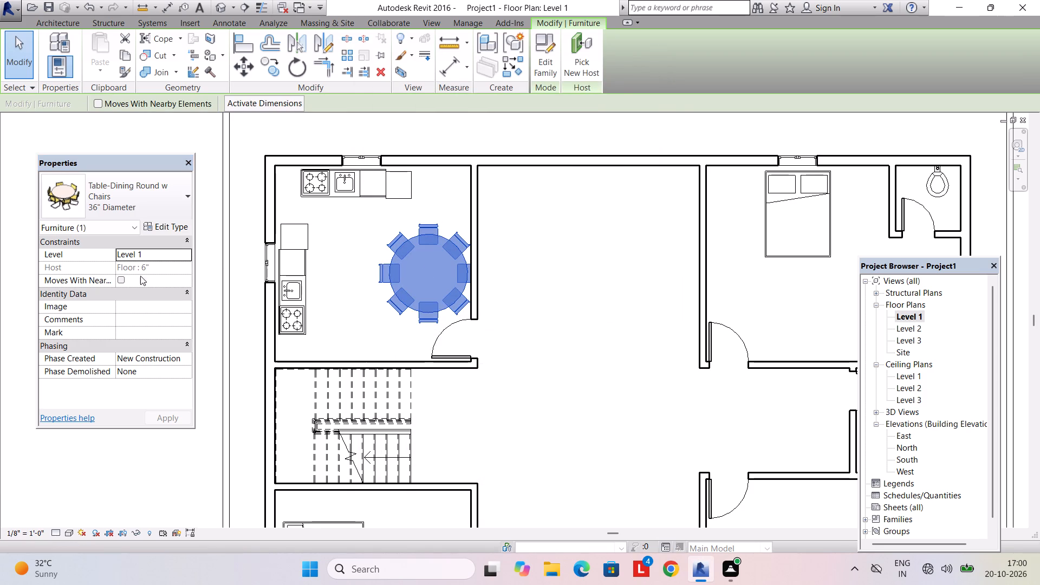
Set the dining table type's radius to 2.5'.
{"action": "left_click", "coordinate": [159, 227]}
{"action": "left_click", "coordinate": [584, 283]}
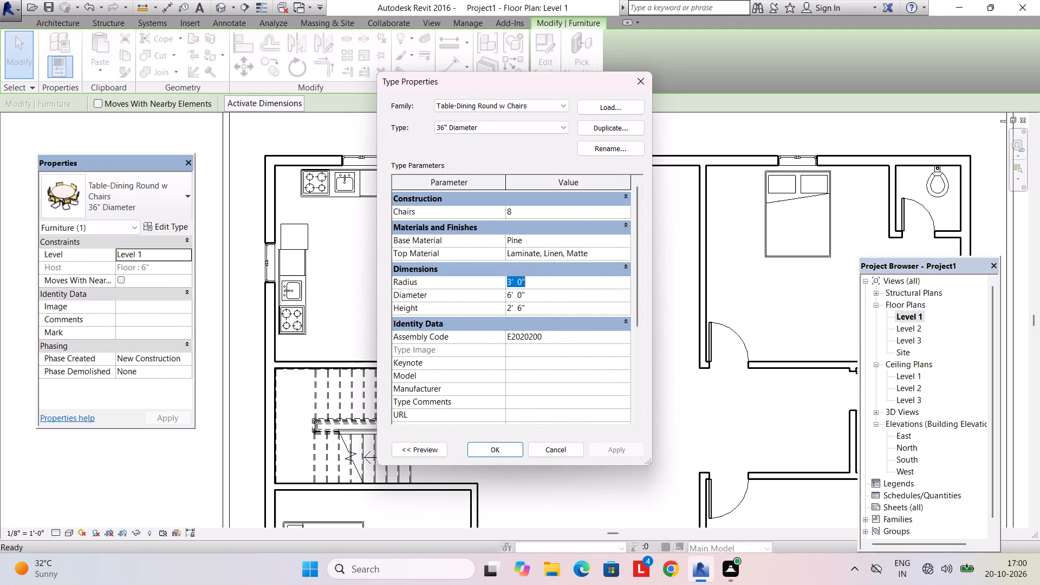
{"action": "type", "text": "2.5'"}
{"action": "key", "text": "Return"}
{"action": "key", "text": "Return"}
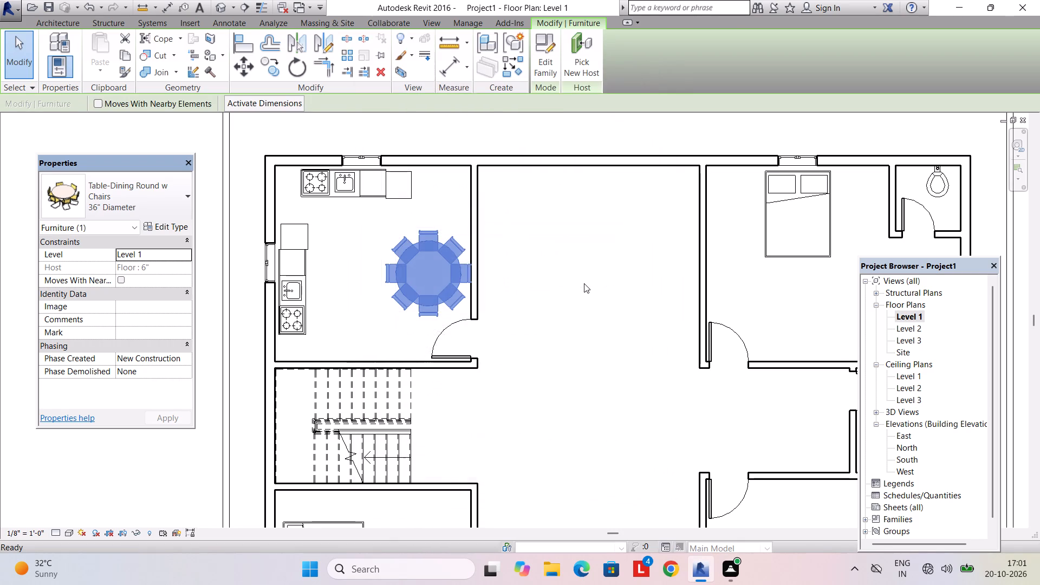
{"action": "key", "text": "Escape"}
Nudge the round dining table slightly left and farther up, clear of the kitchen's right wall and door.
{"action": "scroll", "coordinate": [406, 256], "scroll_direction": "up", "scroll_amount": 5}
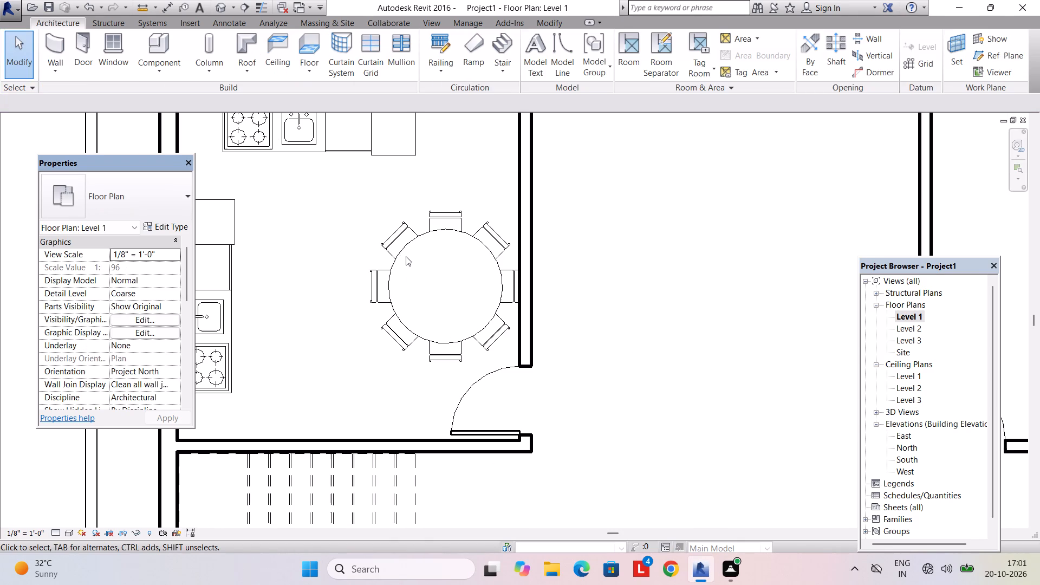
{"action": "left_click", "coordinate": [472, 245]}
{"action": "left_click", "coordinate": [471, 230]}
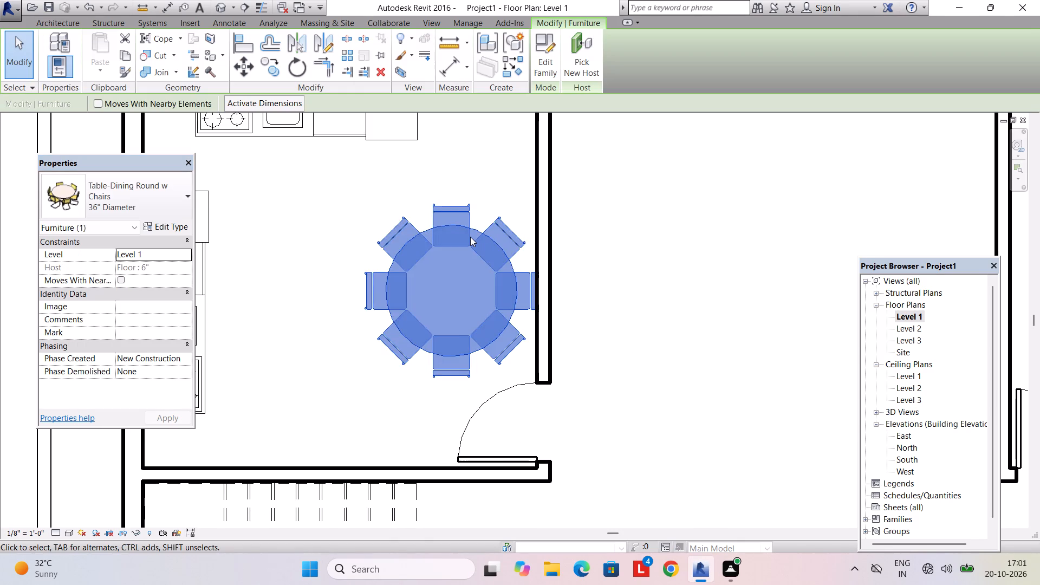
{"action": "key", "text": "Left"}
{"action": "key", "text": "Up"}
{"action": "key", "text": "Left"}
{"action": "key", "text": "Up"}
{"action": "key", "text": "Left"}
{"action": "key", "text": "Up"}
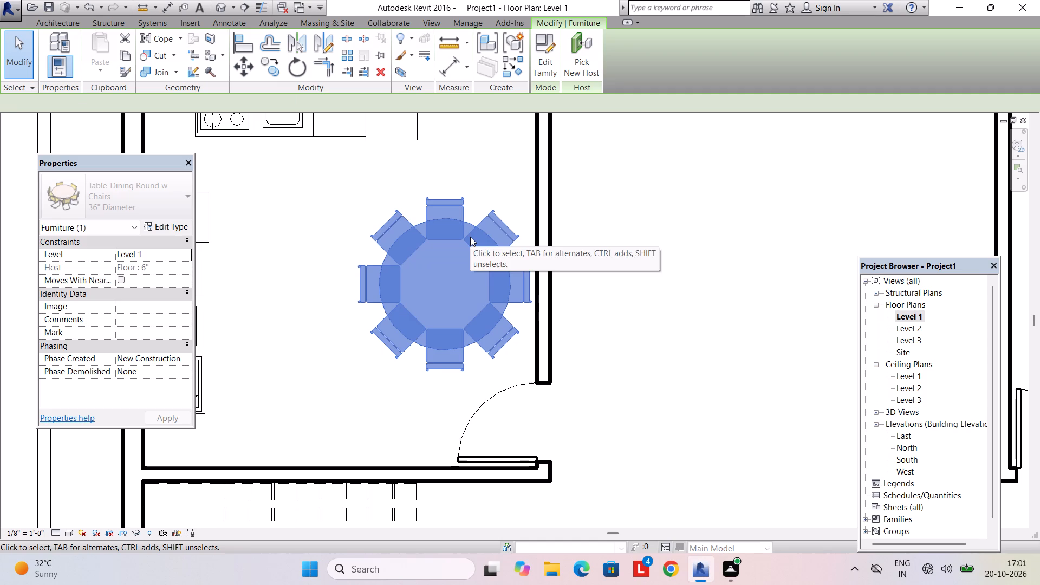
{"action": "key", "text": "Up"}
{"action": "key", "text": "Up"}
{"action": "key", "text": "Up"}
{"action": "key", "text": "Up"}
{"action": "key", "text": "Up"}
{"action": "key", "text": "Up"}
{"action": "key", "text": "Up"}
{"action": "key", "text": "Up"}
{"action": "key", "text": "Up"}
{"action": "key", "text": "Up"}
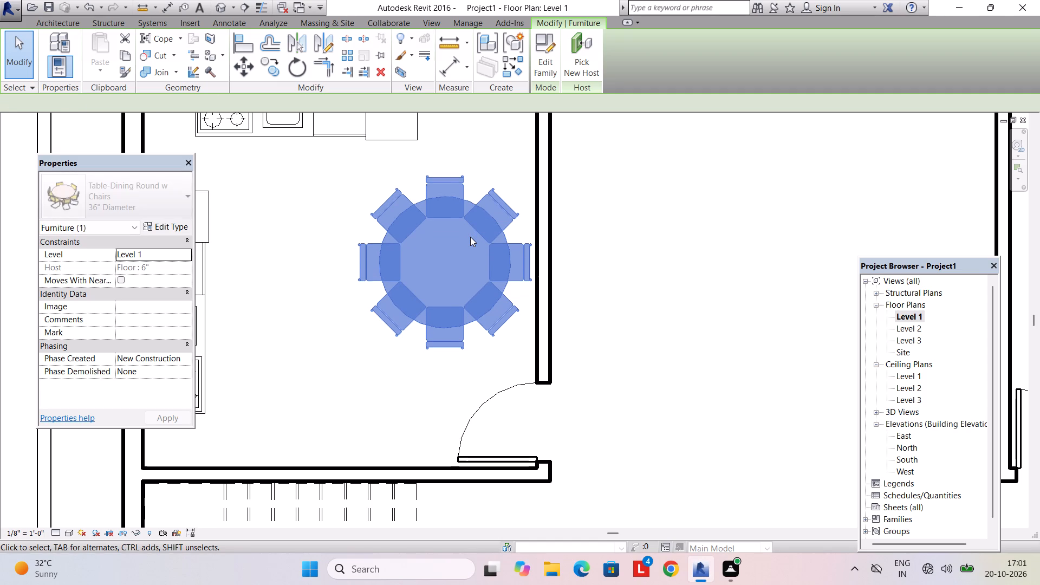
{"action": "key", "text": "Up"}
{"action": "key", "text": "Up"}
{"action": "key", "text": "Left"}
Nudge the Kitchenette - Medium along the kitchen's top wall left toward the upper left corner.
{"action": "left_click", "coordinate": [324, 140]}
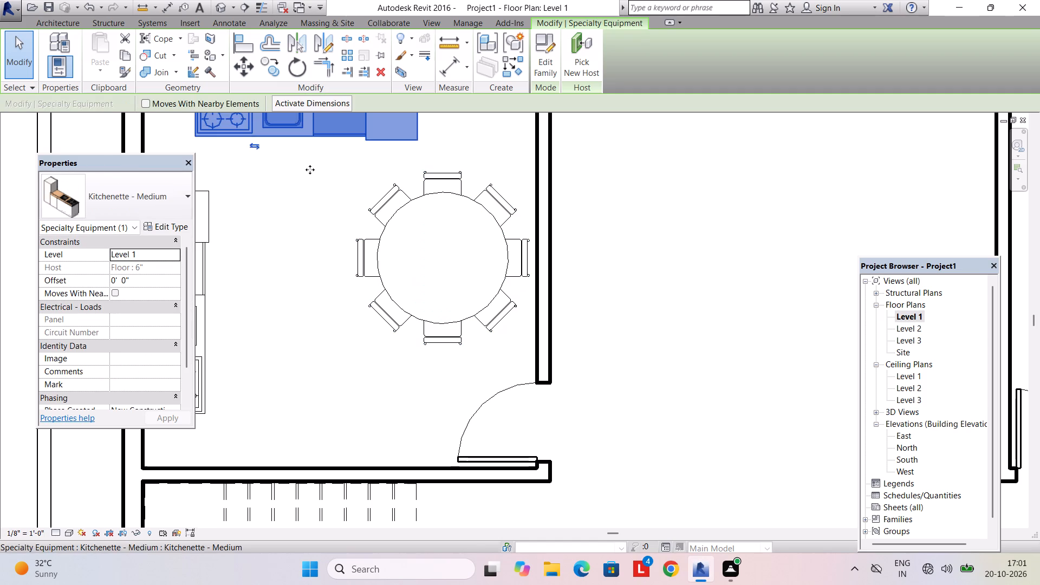
{"action": "key", "text": "Left"}
{"action": "key", "text": "Left"}
{"action": "key", "text": "Left"}
{"action": "key", "text": "Left"}
{"action": "key", "text": "Left"}
{"action": "key", "text": "Left"}
{"action": "key", "text": "Left"}
{"action": "key", "text": "Left"}
{"action": "key", "text": "Left"}
{"action": "key", "text": "Left"}
{"action": "key", "text": "Left"}
{"action": "key", "text": "Left"}
{"action": "key", "text": "Left"}
{"action": "key", "text": "Left"}
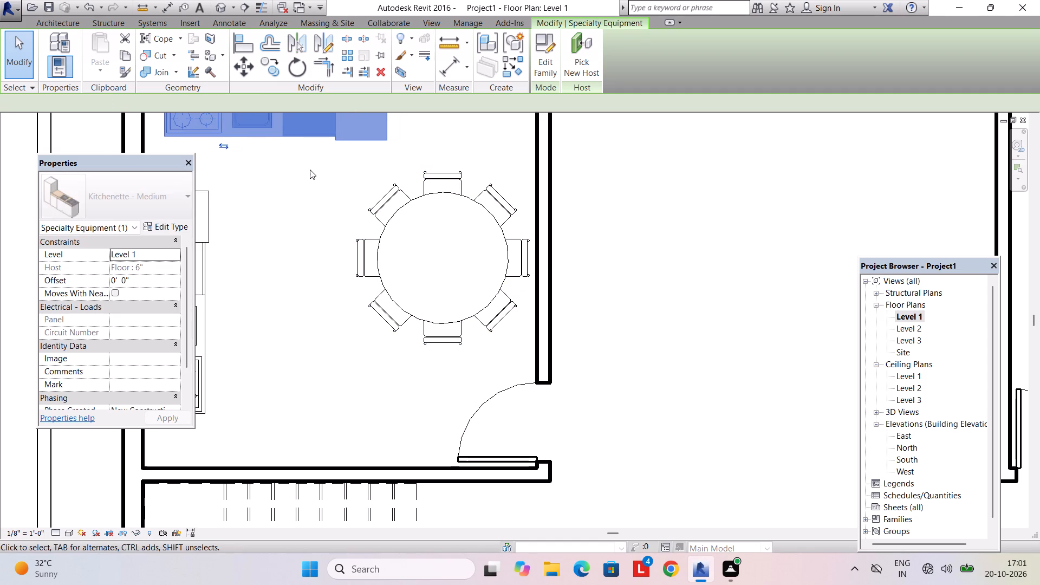
{"action": "key", "text": "Left"}
{"action": "key", "text": "Left"}
{"action": "key", "text": "Left"}
{"action": "key", "text": "Left"}
{"action": "key", "text": "Left"}
{"action": "middle_click_drag", "start_coordinate": [376, 179], "coordinate": [386, 292]}
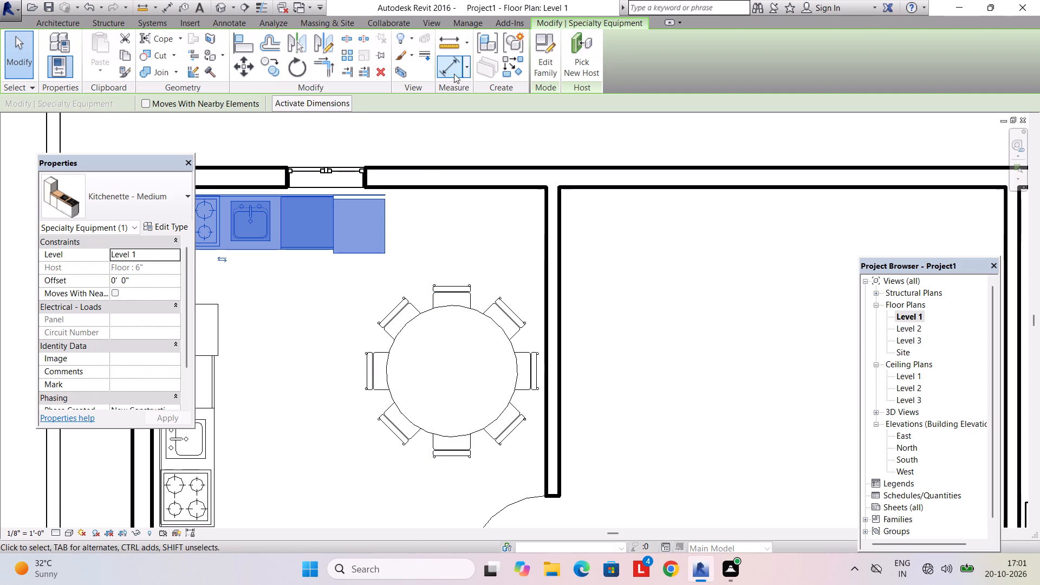
{"action": "key", "text": "Escape"}
Examine the kitchen's dining table, kitchenettes and door from several angles in the 3D view, without saving the project.
{"action": "scroll", "coordinate": [480, 307], "scroll_direction": "down", "scroll_amount": 3}
{"action": "middle_click_drag", "start_coordinate": [480, 318], "coordinate": [458, 213]}
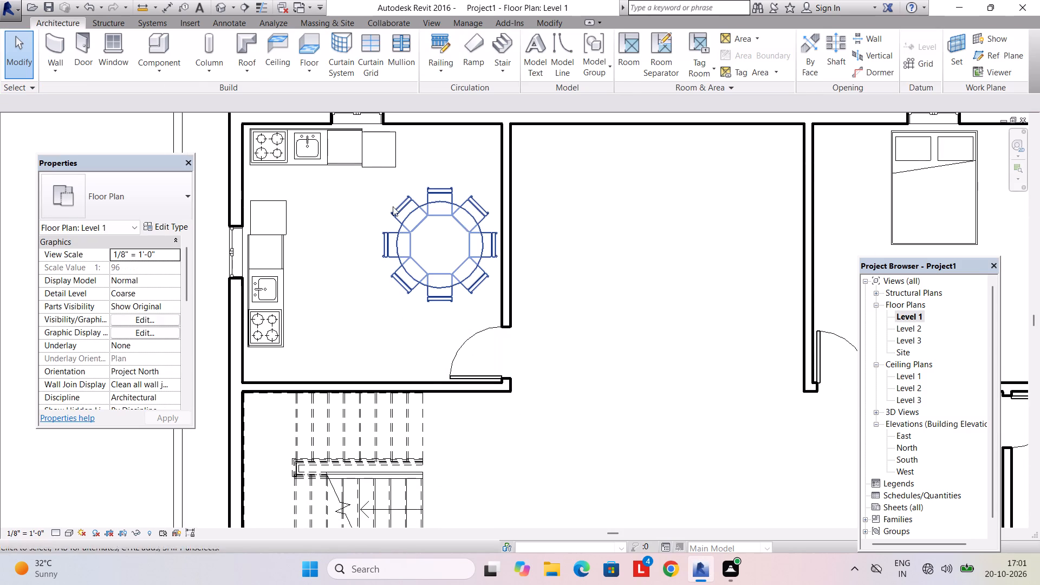
{"action": "left_click", "coordinate": [420, 24]}
{"action": "left_click", "coordinate": [378, 42]}
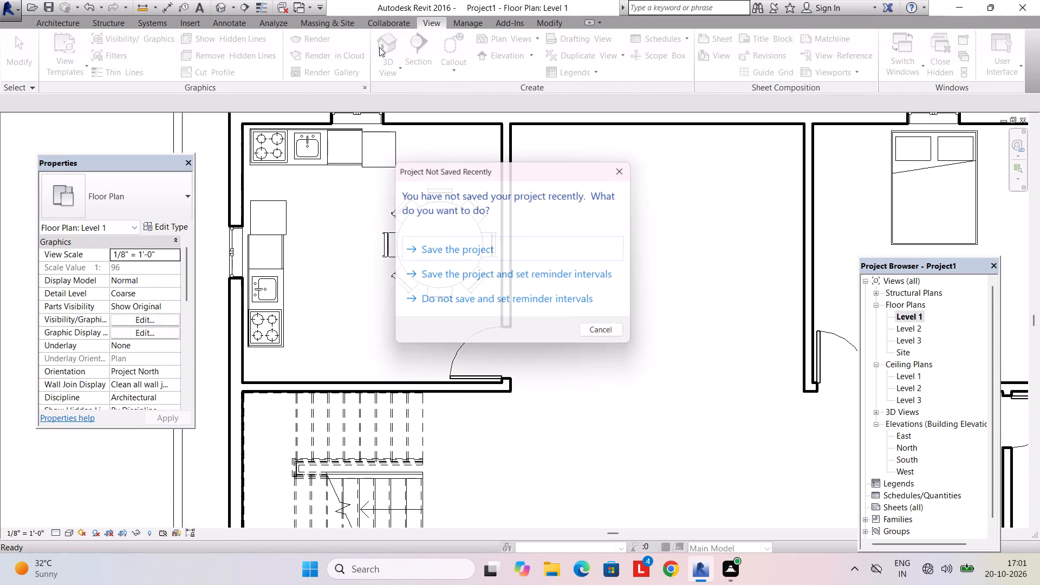
{"action": "left_click", "coordinate": [620, 164]}
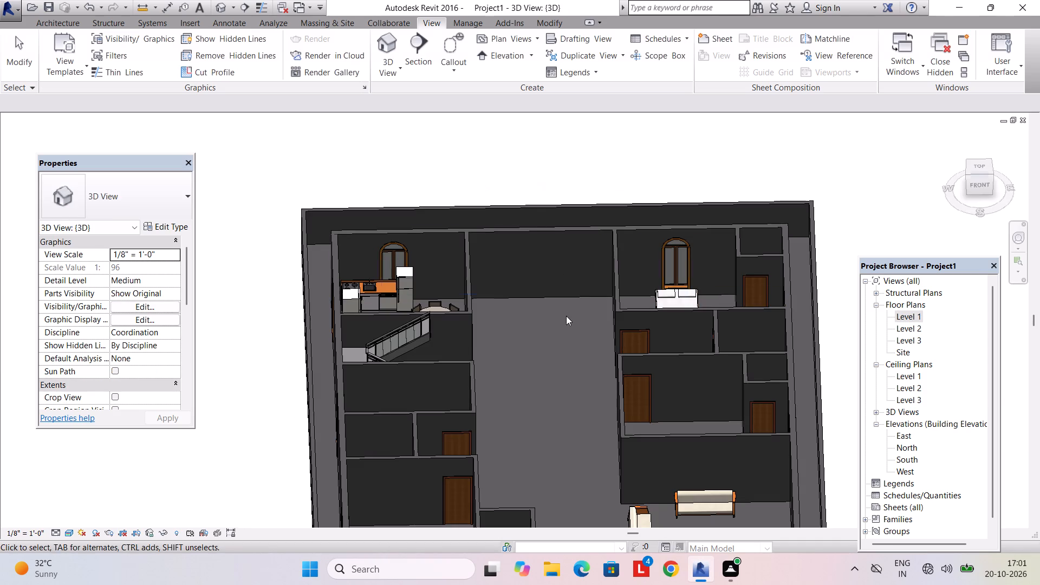
{"action": "scroll", "coordinate": [494, 265], "scroll_direction": "down", "scroll_amount": 1, "text": "shift"}
{"action": "middle_click_drag", "start_coordinate": [494, 265], "coordinate": [487, 366], "text": "shift"}
{"action": "middle_click_drag", "start_coordinate": [479, 279], "coordinate": [435, 389], "text": "shift"}
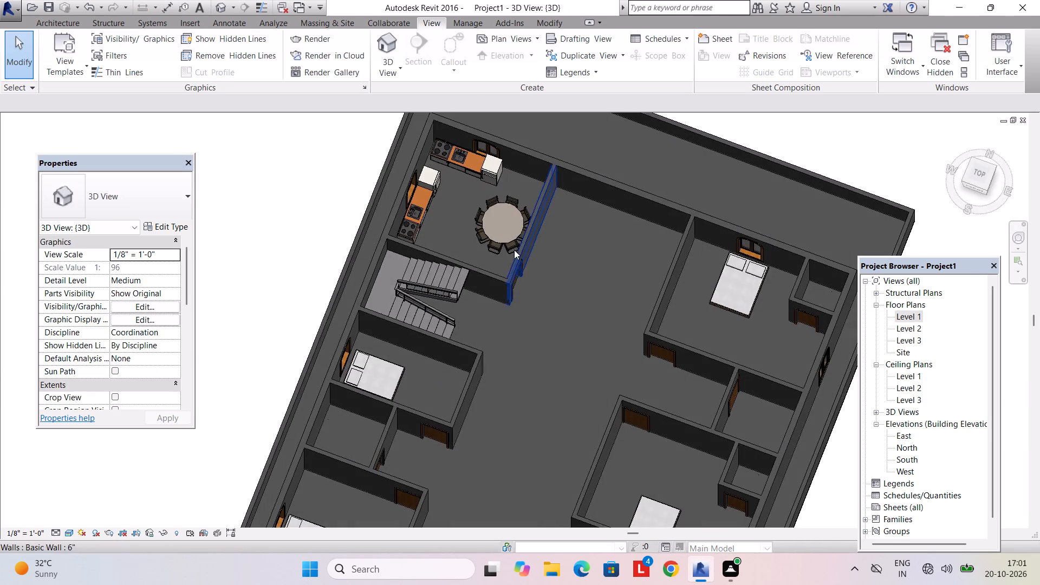
{"action": "scroll", "coordinate": [514, 250], "scroll_direction": "up", "scroll_amount": 3}
{"action": "middle_click_drag", "start_coordinate": [456, 283], "coordinate": [471, 289]}
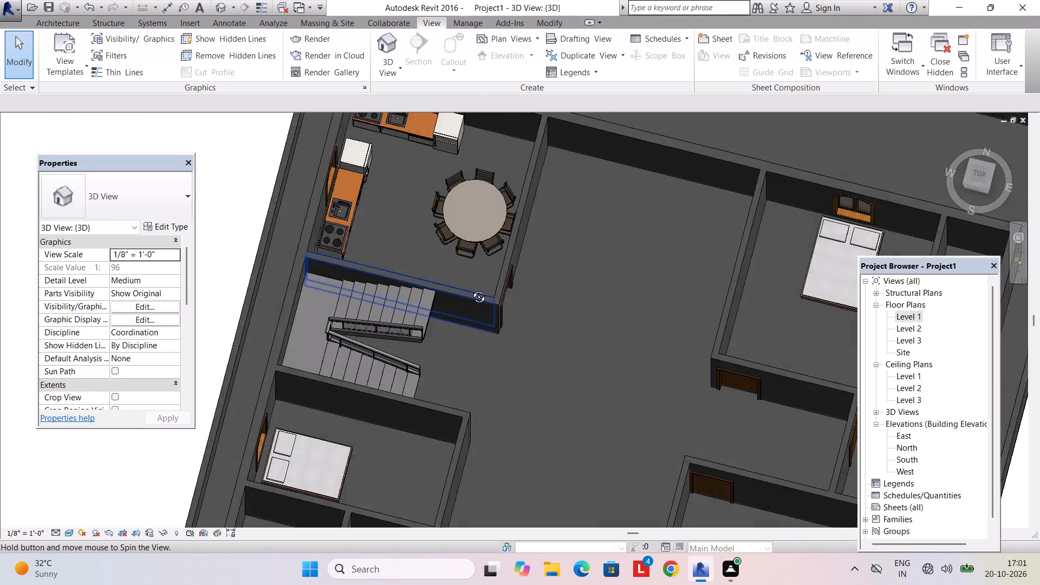
{"action": "middle_click_drag", "start_coordinate": [471, 289], "coordinate": [436, 209]}
{"action": "scroll", "coordinate": [554, 300], "scroll_direction": "down", "scroll_amount": 3}
{"action": "middle_click_drag", "start_coordinate": [613, 370], "coordinate": [551, 314], "text": "shift"}
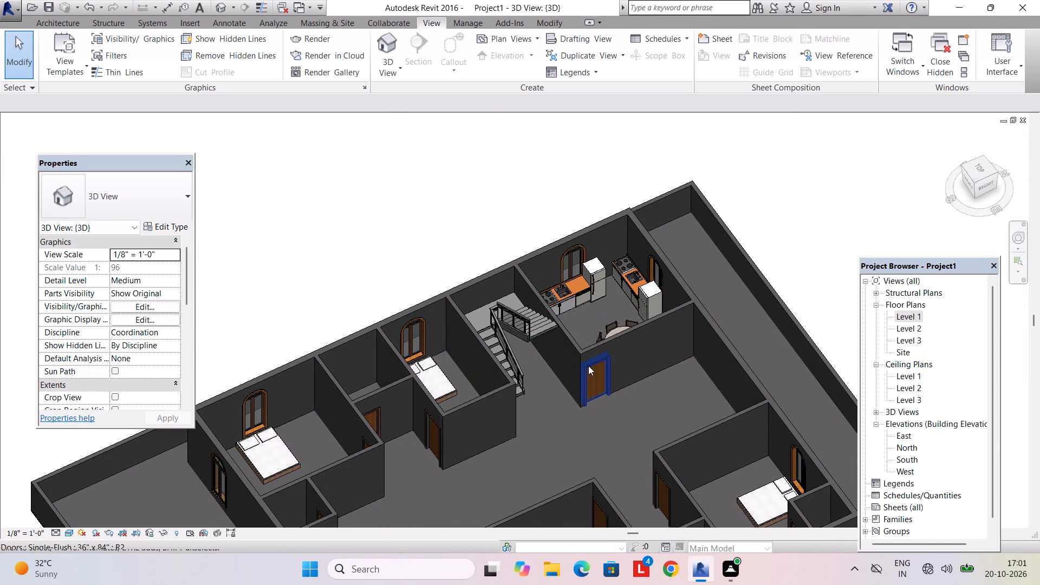
{"action": "middle_click_drag", "start_coordinate": [652, 388], "coordinate": [635, 361], "text": "shift"}
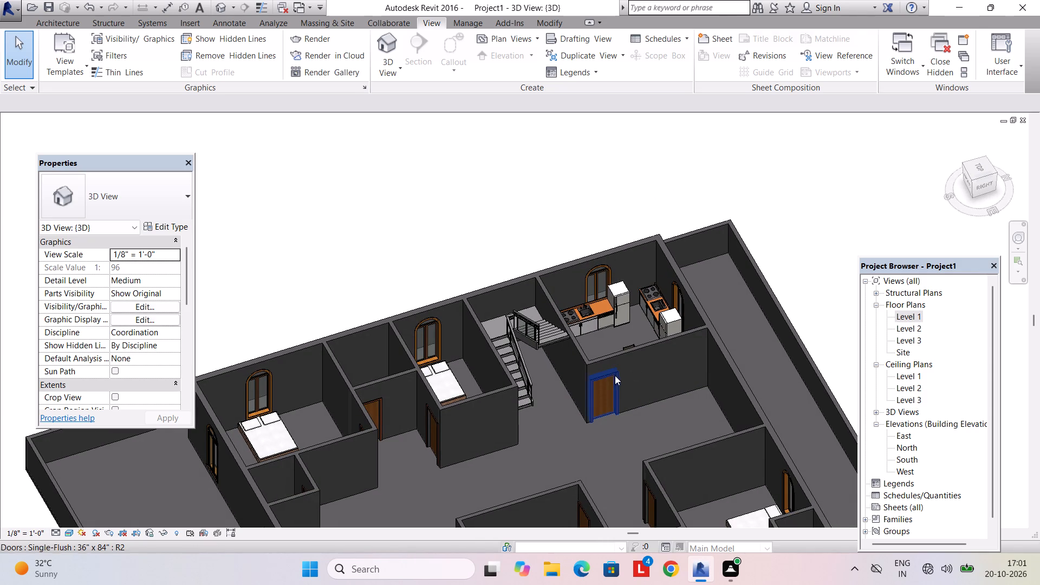
In the 3D view, delete the kitchen's Single-Flush 36" x 84" door.
{"action": "left_click", "coordinate": [613, 375]}
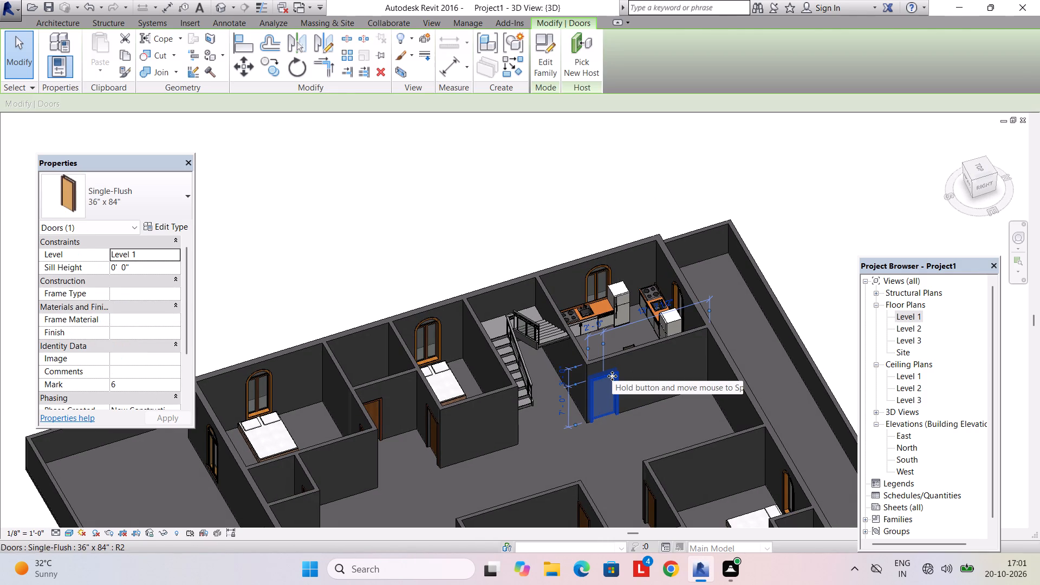
{"action": "key", "text": "Delete"}
On the Level 1 plan, split the kitchen's right wall below the round dining table, about 3'-6" above the lower wall.
{"action": "double_click", "coordinate": [909, 317]}
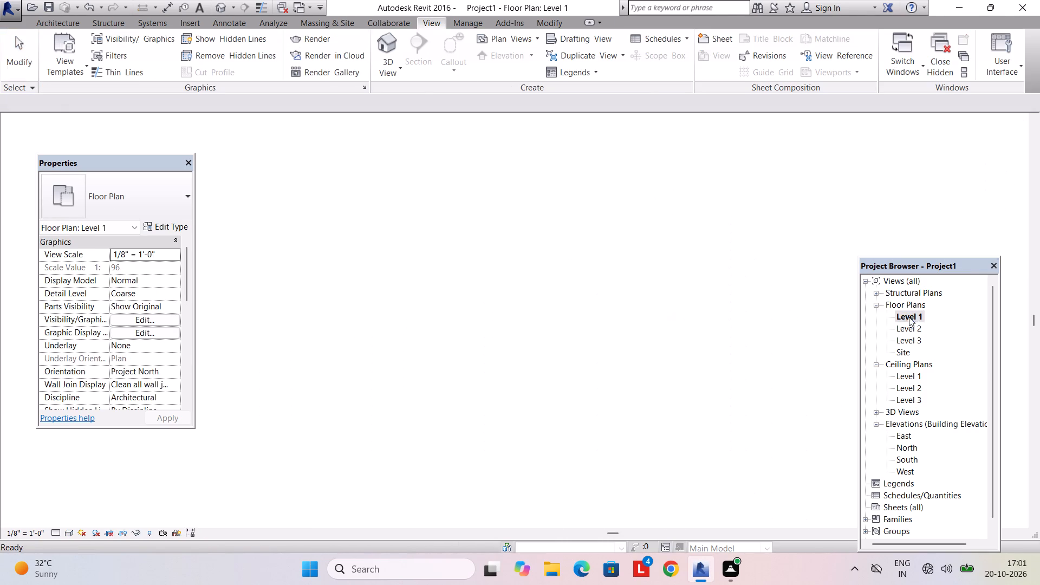
{"action": "middle_click_drag", "start_coordinate": [569, 379], "coordinate": [588, 443]}
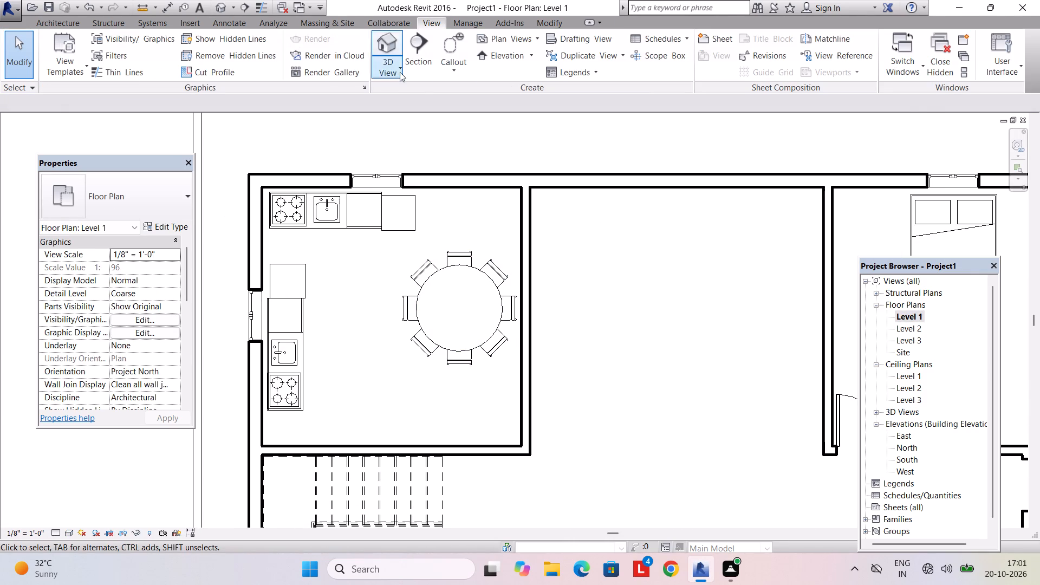
{"action": "left_click", "coordinate": [554, 23]}
{"action": "left_click", "coordinate": [343, 37]}
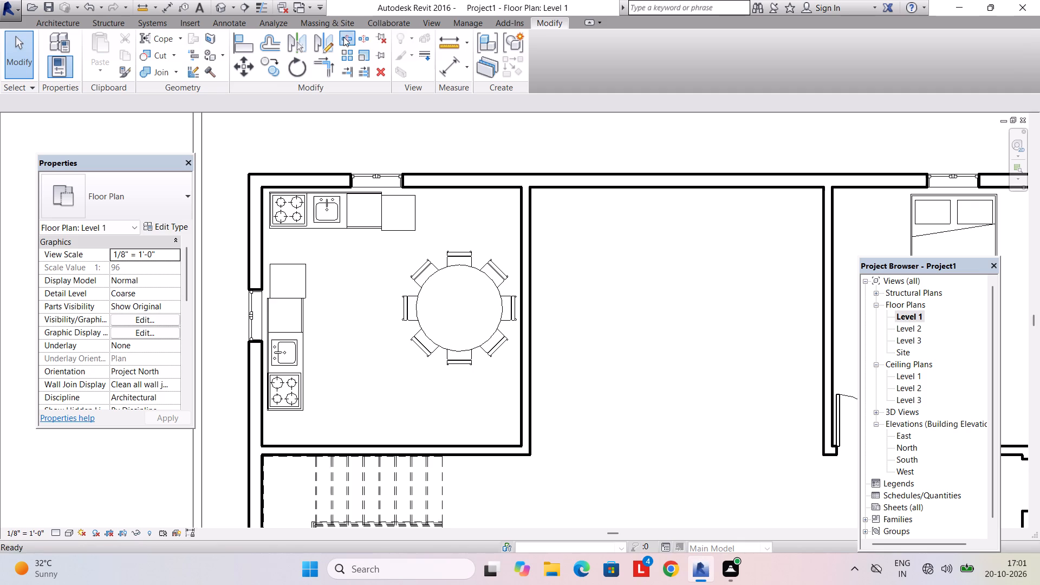
{"action": "scroll", "coordinate": [545, 428], "scroll_direction": "up", "scroll_amount": 2}
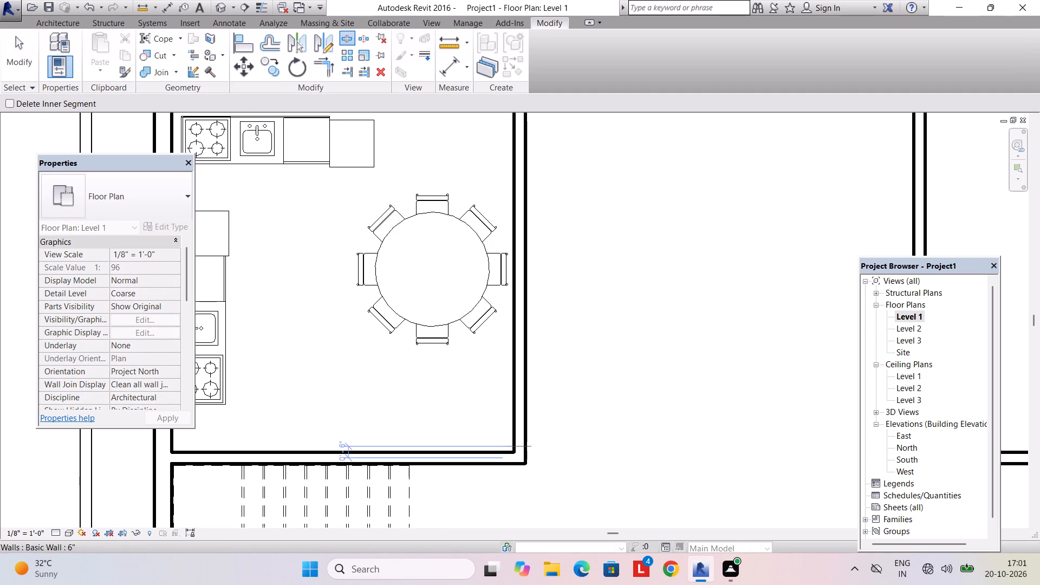
{"action": "scroll", "coordinate": [522, 451], "scroll_direction": "up", "scroll_amount": 6}
{"action": "left_click", "coordinate": [520, 452]}
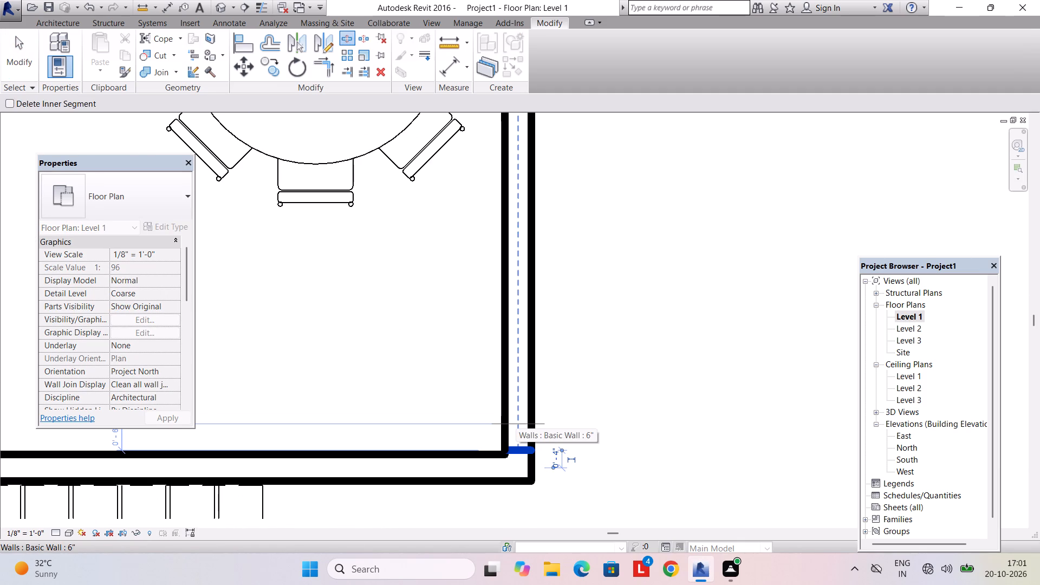
{"action": "key", "text": "ctrl+z"}
{"action": "scroll", "coordinate": [517, 434], "scroll_direction": "up", "scroll_amount": 7}
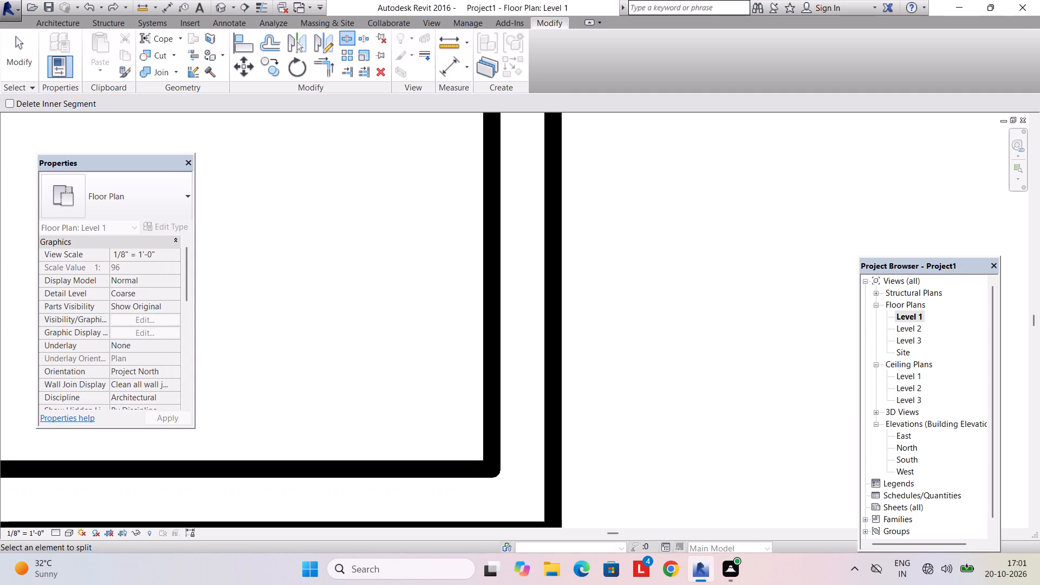
{"action": "left_click", "coordinate": [523, 471]}
{"action": "scroll", "coordinate": [525, 418], "scroll_direction": "down", "scroll_amount": 6}
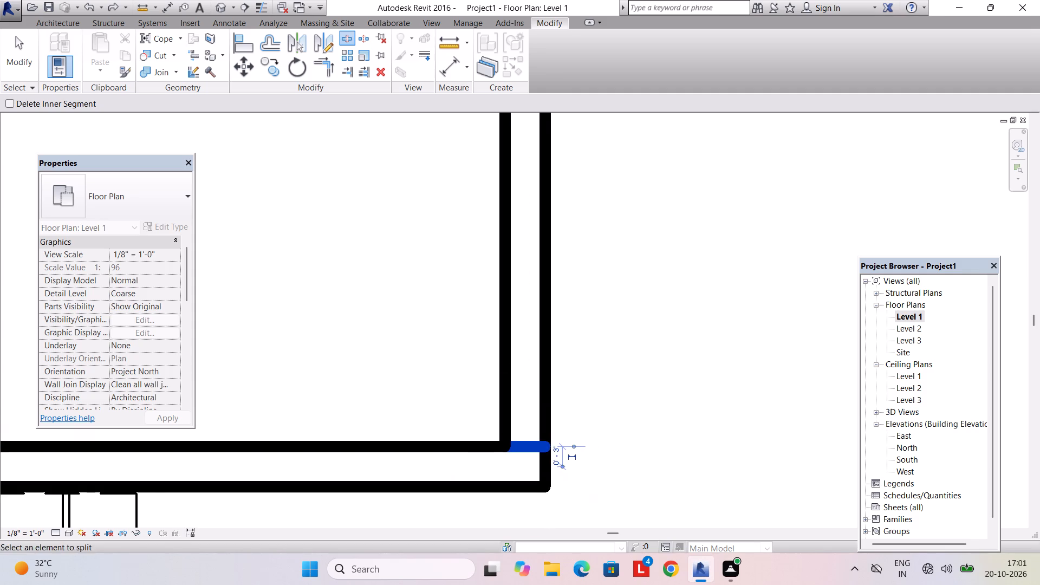
{"action": "scroll", "coordinate": [534, 331], "scroll_direction": "down", "scroll_amount": 2}
{"action": "middle_click_drag", "start_coordinate": [529, 325], "coordinate": [518, 480]}
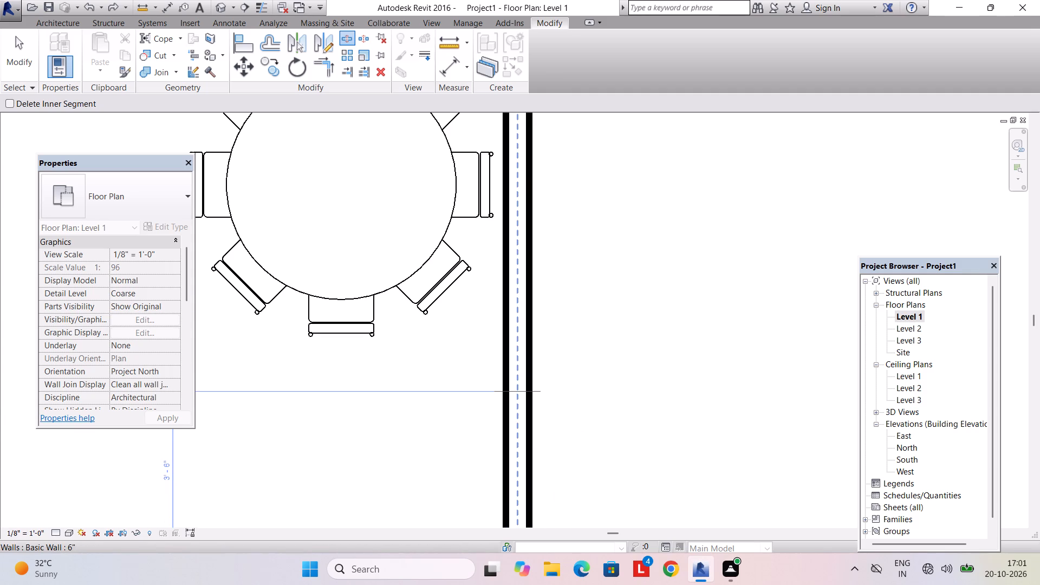
{"action": "left_click", "coordinate": [515, 393]}
{"action": "key", "text": "Escape"}
{"action": "key", "text": "Escape"}
{"action": "scroll", "coordinate": [534, 434], "scroll_direction": "down", "scroll_amount": 4}
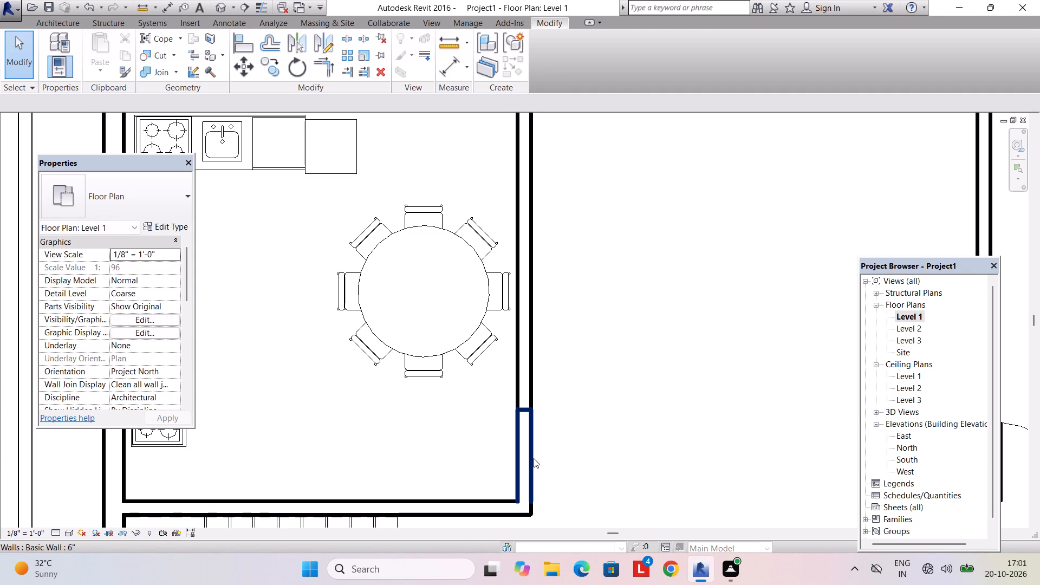
Delete the wall piece below the split and shorten the remaining wall to about 11'-1", widening the kitchen opening.
{"action": "key", "text": "Escape"}
{"action": "left_click", "coordinate": [534, 458]}
{"action": "key", "text": "Delete"}
{"action": "left_click", "coordinate": [527, 412]}
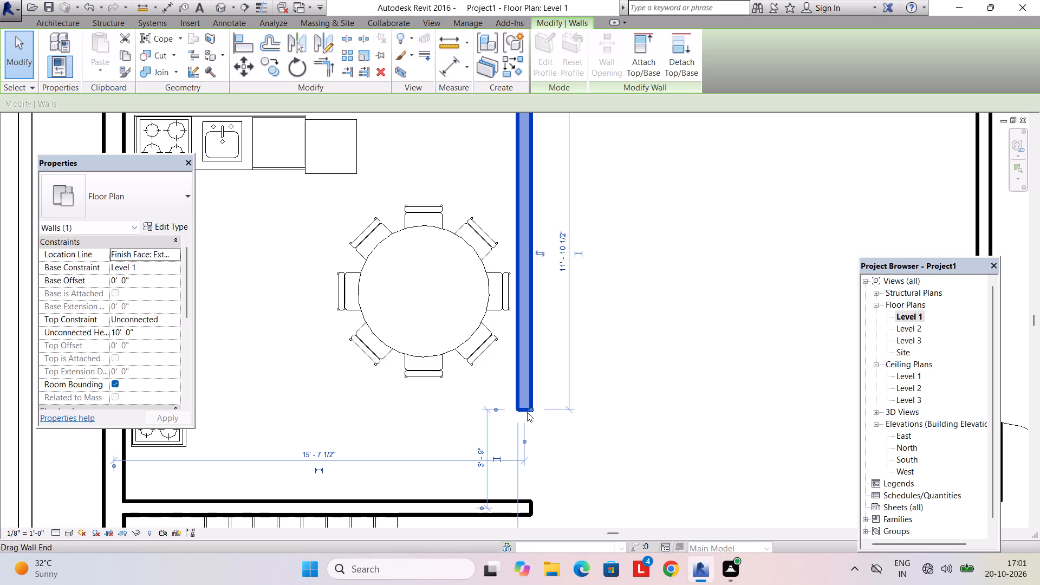
{"action": "left_click_drag", "start_coordinate": [530, 408], "coordinate": [530, 388]}
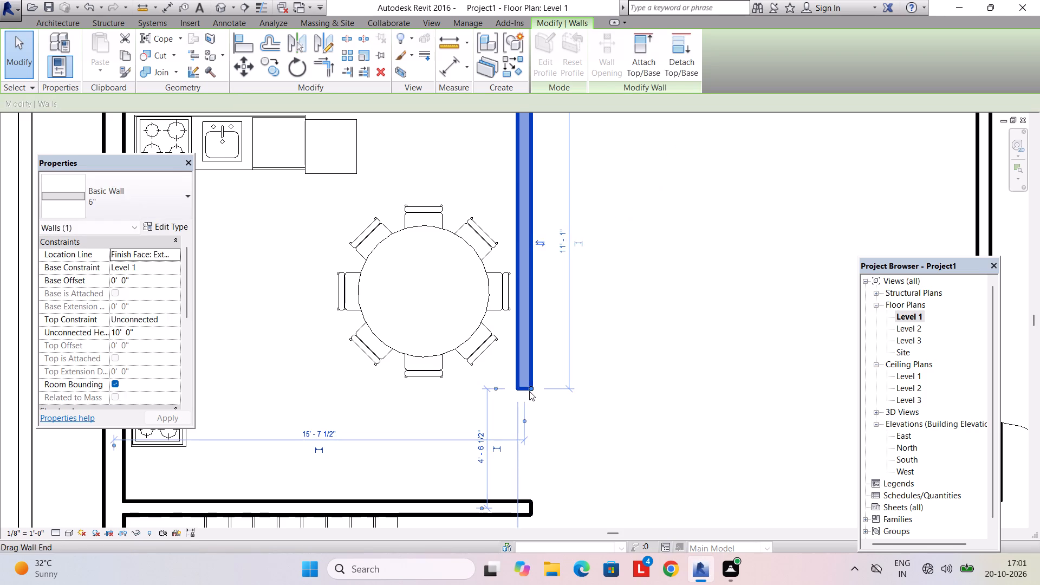
{"action": "key", "text": "Escape"}
Examine the new kitchen opening and the dining area from several angles in the 3D view.
{"action": "left_click", "coordinate": [441, 25]}
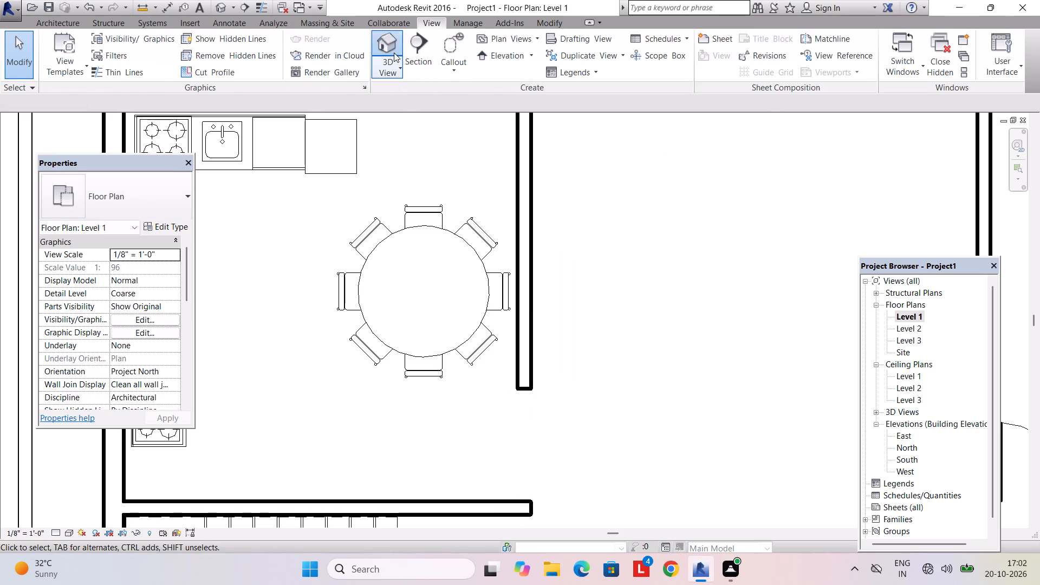
{"action": "left_click", "coordinate": [394, 53]}
{"action": "middle_click_drag", "start_coordinate": [580, 315], "coordinate": [515, 270], "text": "shift"}
{"action": "scroll", "coordinate": [687, 439], "scroll_direction": "up", "scroll_amount": 4}
{"action": "middle_click_drag", "start_coordinate": [651, 412], "coordinate": [673, 413], "text": "shift"}
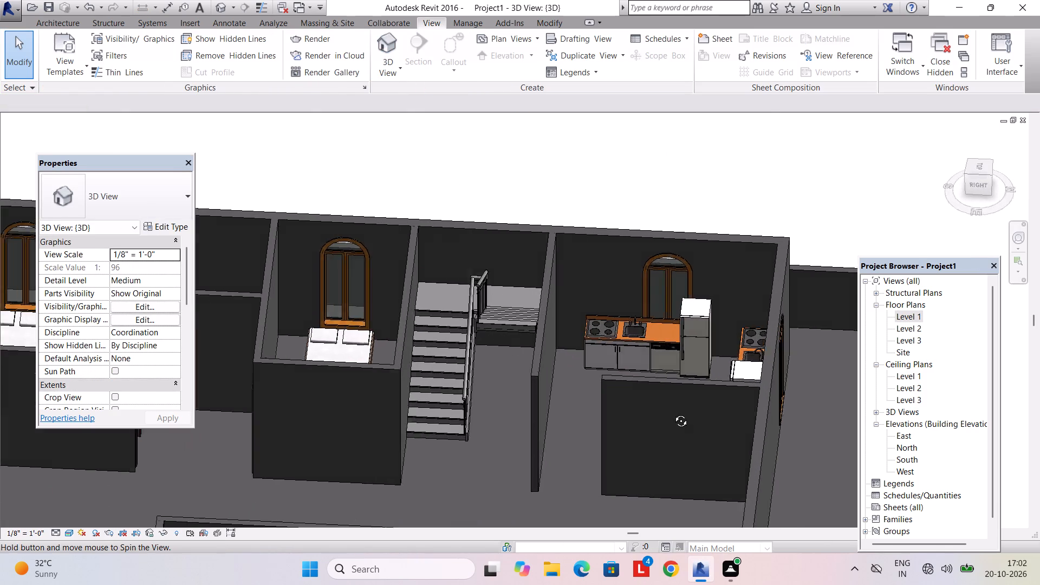
{"action": "middle_click_drag", "start_coordinate": [673, 413], "coordinate": [655, 438], "text": "shift"}
{"action": "scroll", "coordinate": [582, 386], "scroll_direction": "down", "scroll_amount": 3}
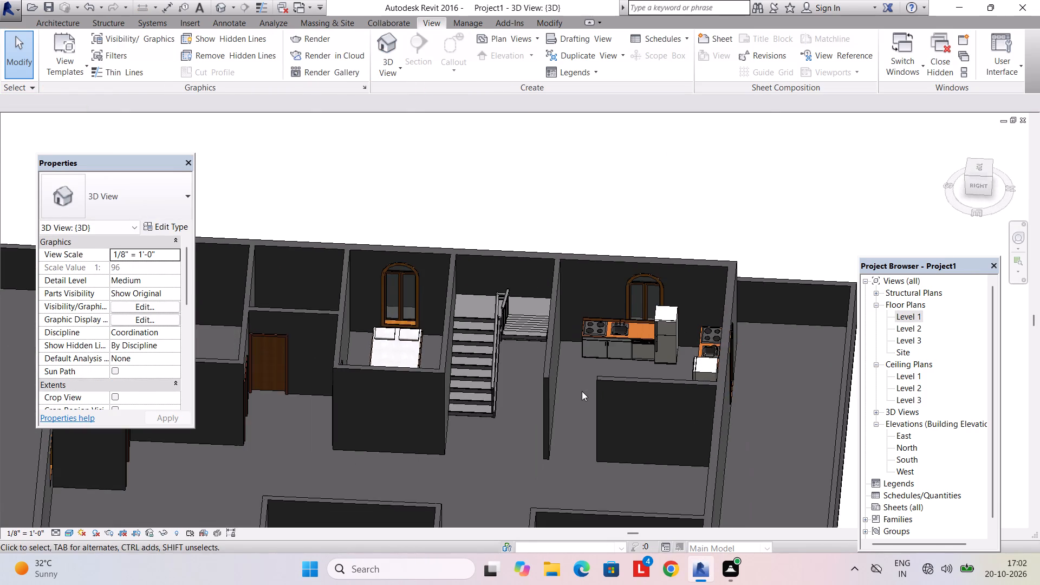
{"action": "middle_click_drag", "start_coordinate": [582, 391], "coordinate": [649, 413], "text": "shift"}
{"action": "middle_click_drag", "start_coordinate": [609, 341], "coordinate": [641, 379]}
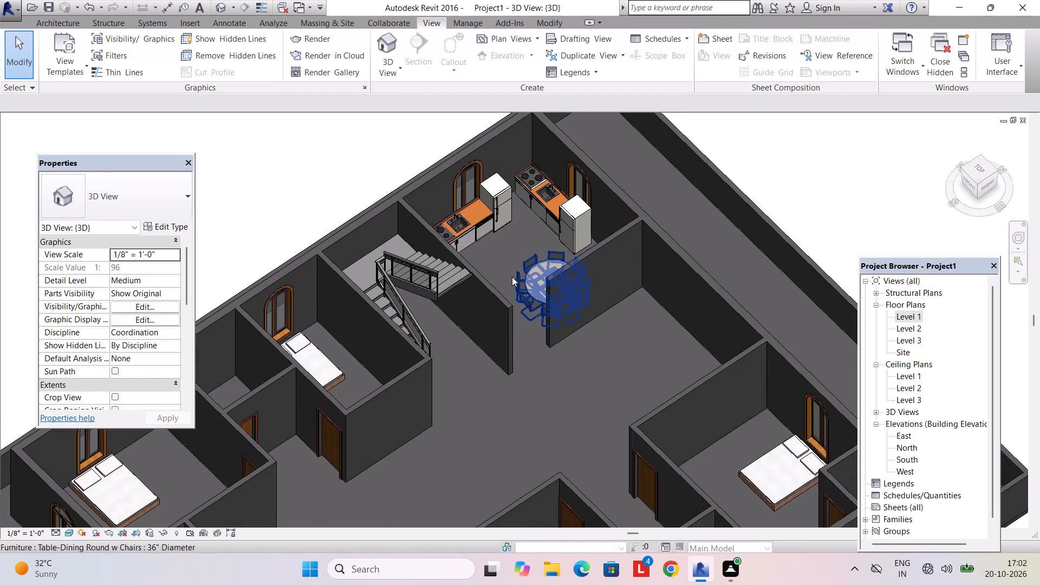
{"action": "middle_click_drag", "start_coordinate": [513, 275], "coordinate": [514, 340]}
On the Level 1 plan, nudge the kitchen's left-wall window down to about 6'-11 3/4" from the lower wall.
{"action": "double_click", "coordinate": [918, 317]}
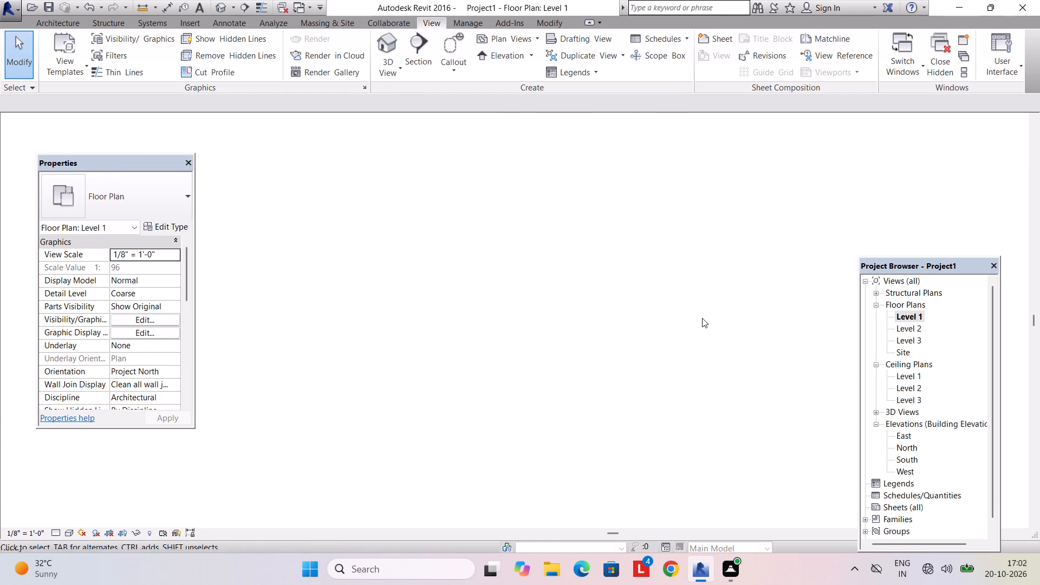
{"action": "scroll", "coordinate": [405, 378], "scroll_direction": "down", "scroll_amount": 2}
{"action": "middle_click_drag", "start_coordinate": [406, 383], "coordinate": [563, 423]}
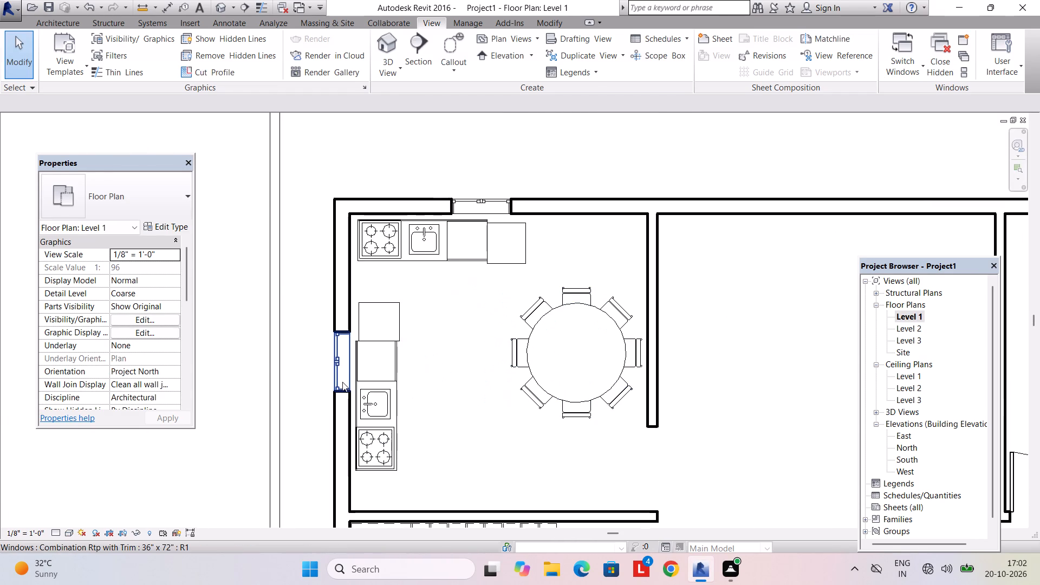
{"action": "left_click", "coordinate": [341, 379]}
{"action": "key", "text": "Down"}
{"action": "key", "text": "Down"}
{"action": "key", "text": "Down"}
{"action": "key", "text": "Down"}
{"action": "key", "text": "Left"}
{"action": "key", "text": "Down"}
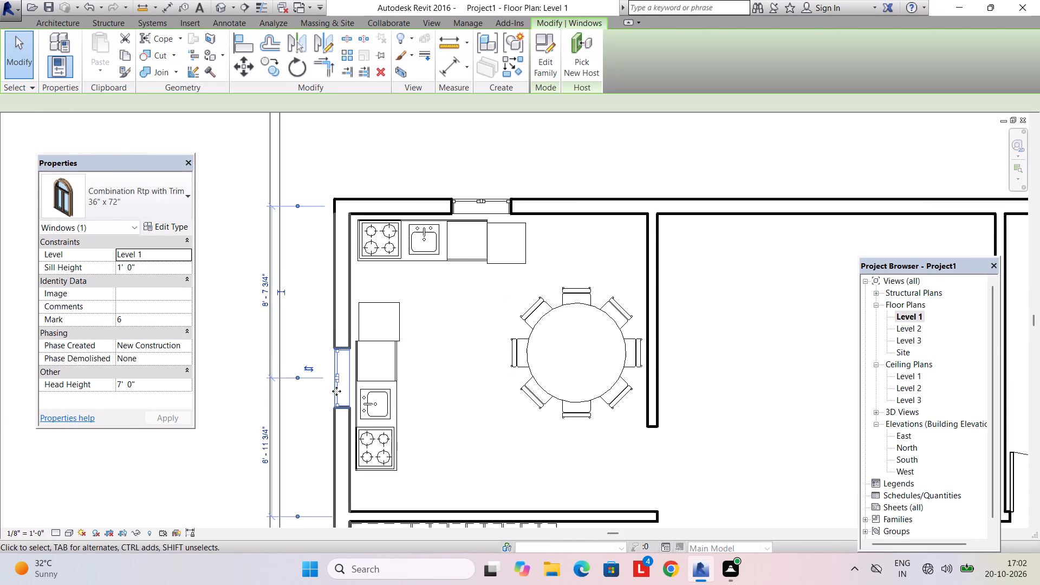
{"action": "key", "text": "Escape"}
{"action": "key", "text": "Escape"}
Load the 72" x 84" type of Door-Interior-Double-Sliding-2_Panel-Wood from the US Imperial residential door families.
{"action": "scroll", "coordinate": [428, 378], "scroll_direction": "down", "scroll_amount": 3}
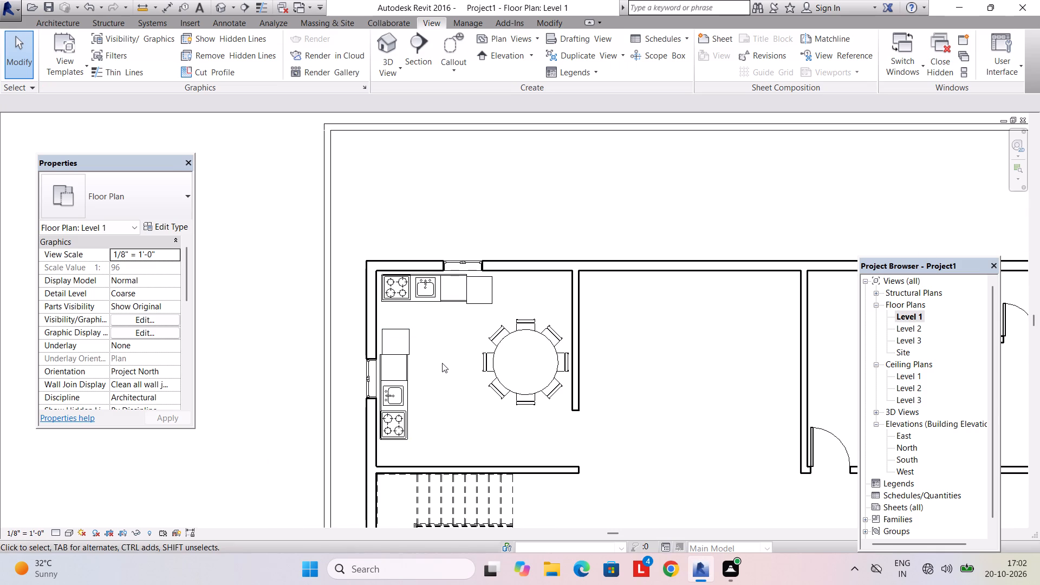
{"action": "scroll", "coordinate": [443, 362], "scroll_direction": "down", "scroll_amount": 1}
{"action": "middle_click_drag", "start_coordinate": [439, 360], "coordinate": [418, 366]}
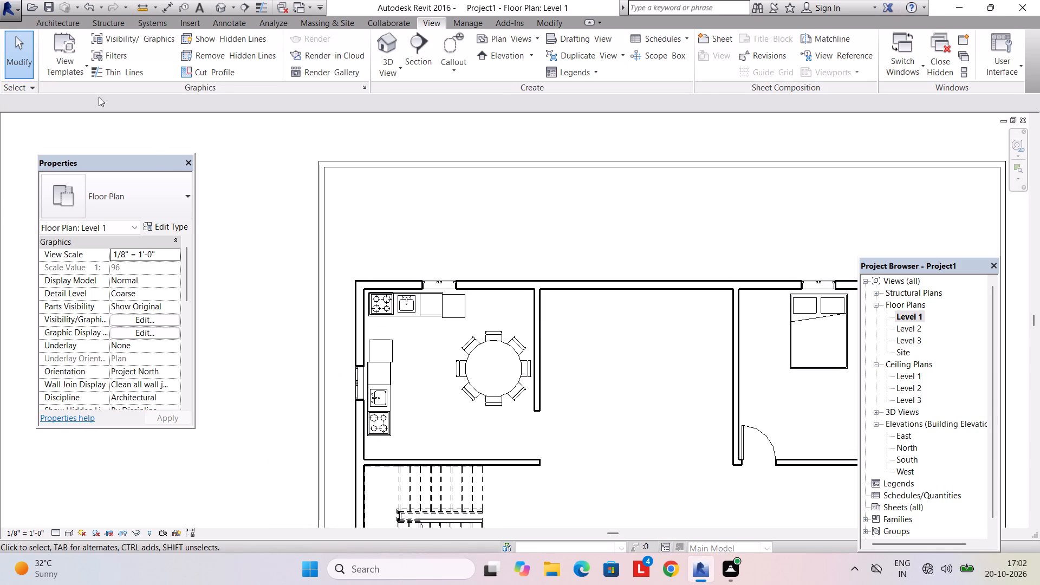
{"action": "left_click", "coordinate": [64, 18]}
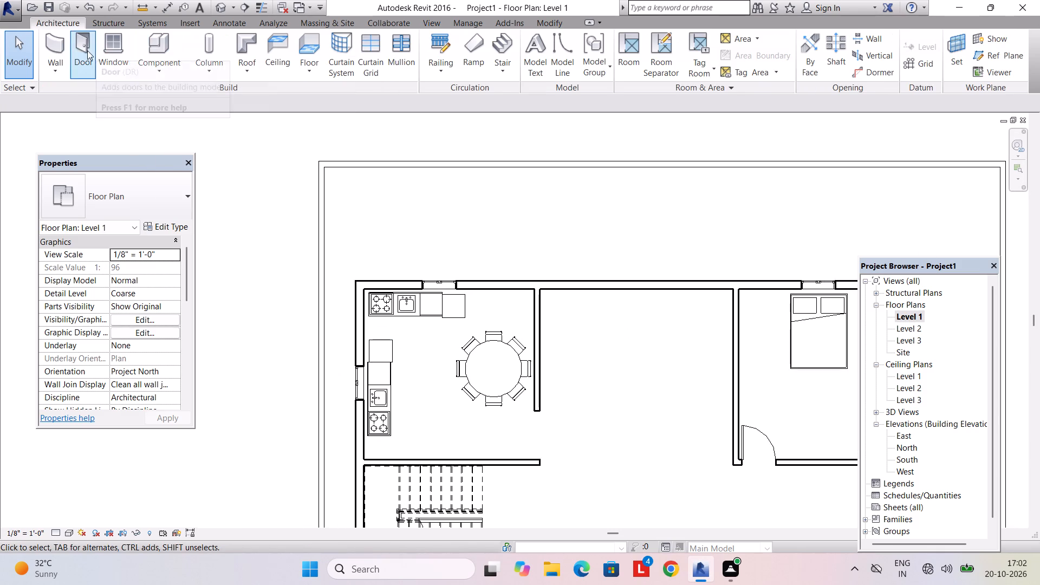
{"action": "left_click", "coordinate": [86, 46]}
{"action": "left_click", "coordinate": [551, 63]}
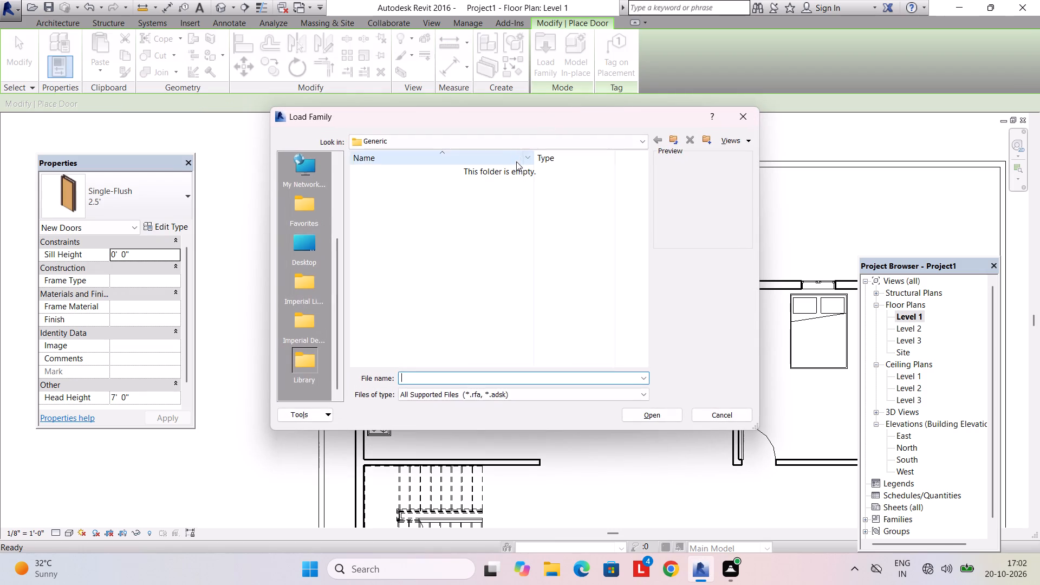
{"action": "left_click", "coordinate": [517, 148]}
{"action": "left_click", "coordinate": [478, 220]}
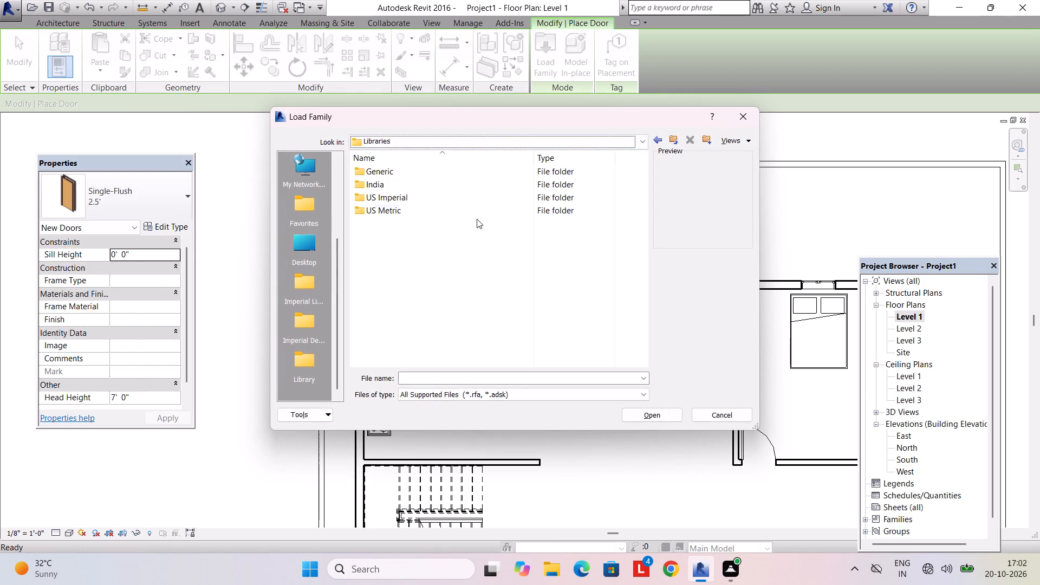
{"action": "double_click", "coordinate": [470, 203]}
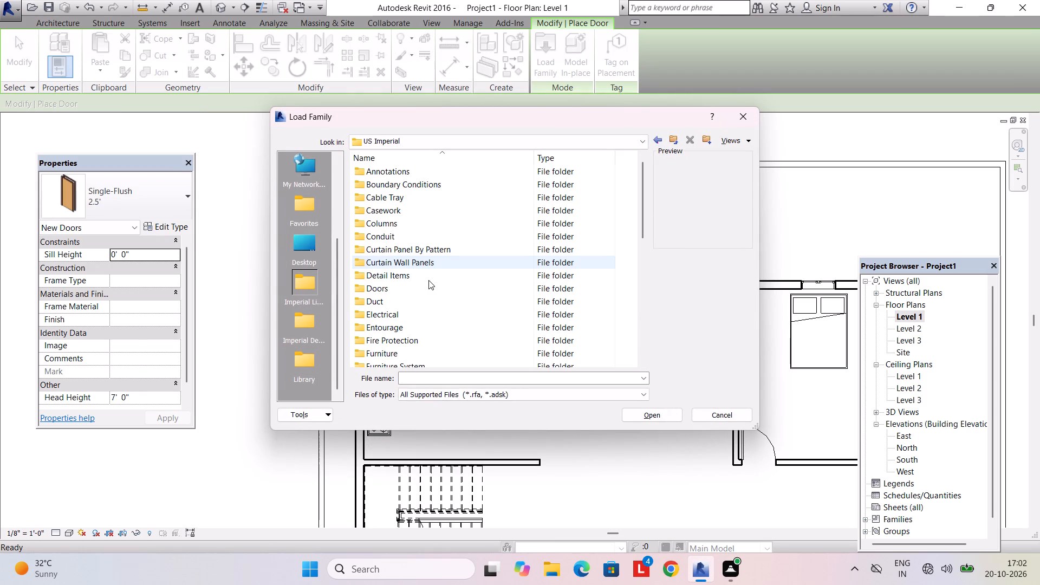
{"action": "double_click", "coordinate": [417, 290]}
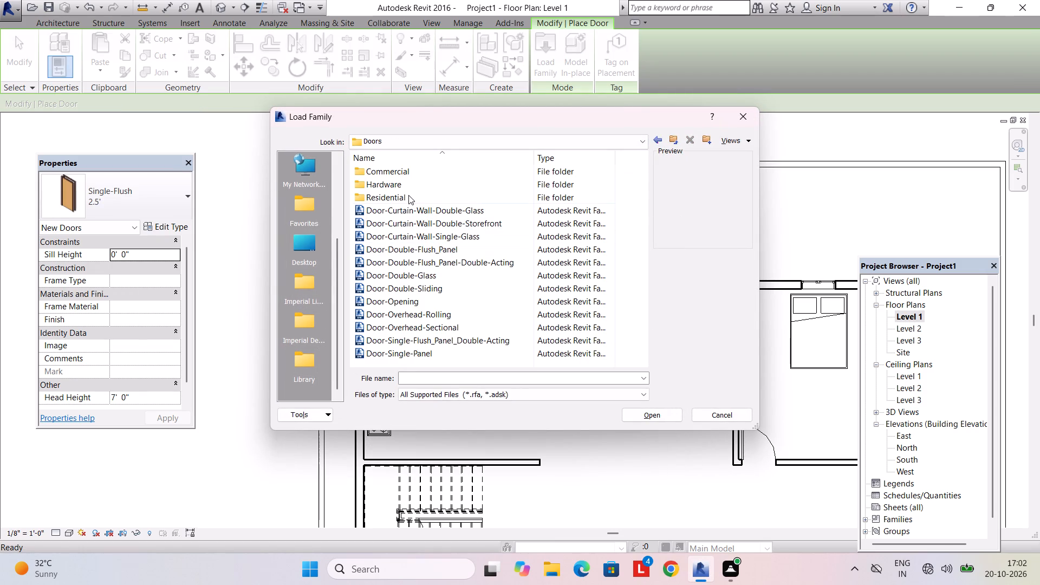
{"action": "double_click", "coordinate": [408, 195]}
{"action": "left_click", "coordinate": [449, 267]}
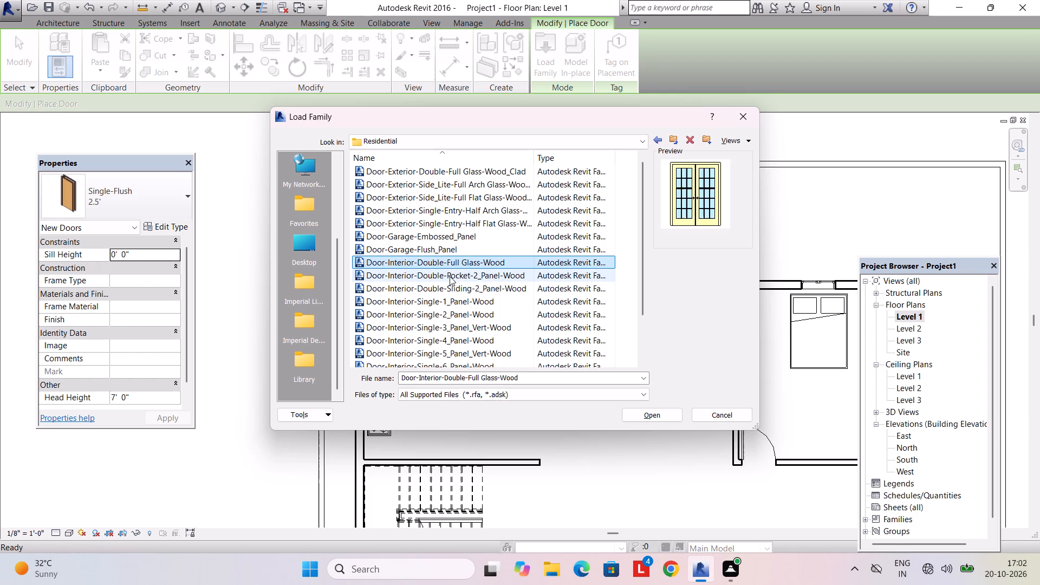
{"action": "left_click", "coordinate": [450, 276]}
{"action": "left_click", "coordinate": [450, 289]}
{"action": "left_click", "coordinate": [479, 295]}
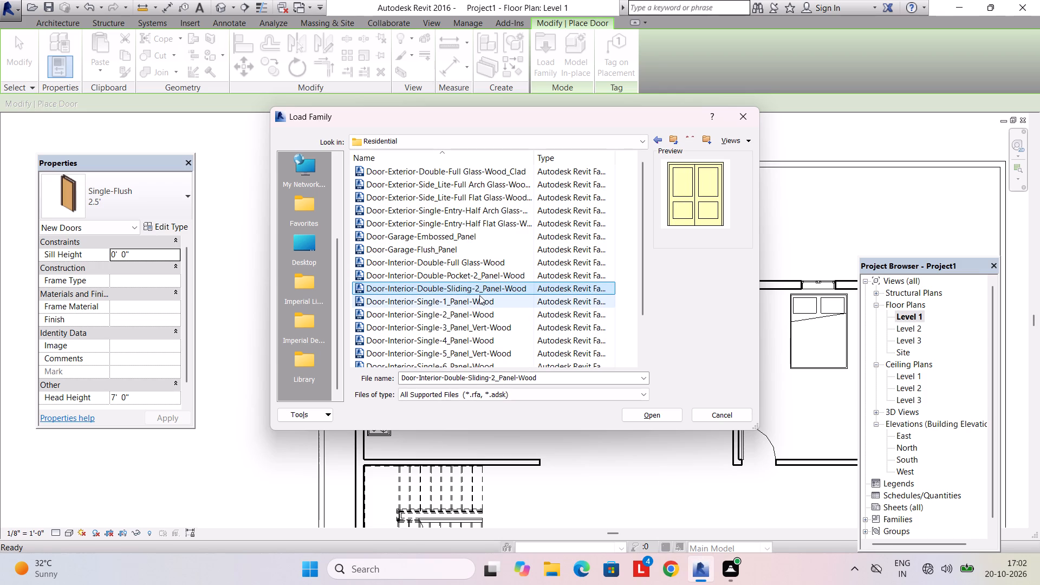
{"action": "left_click", "coordinate": [479, 285]}
{"action": "left_click", "coordinate": [479, 272]}
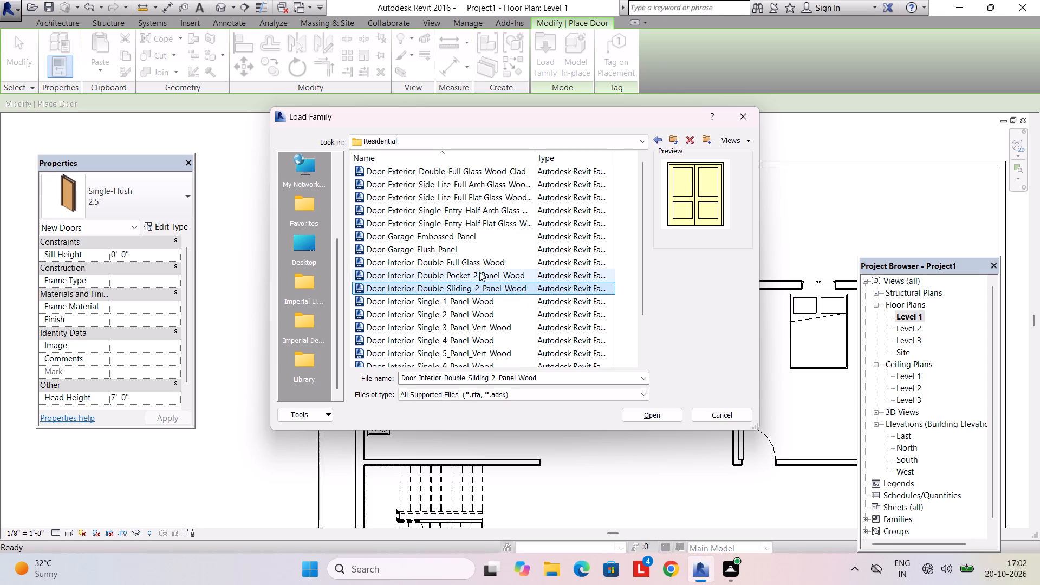
{"action": "left_click", "coordinate": [474, 282]}
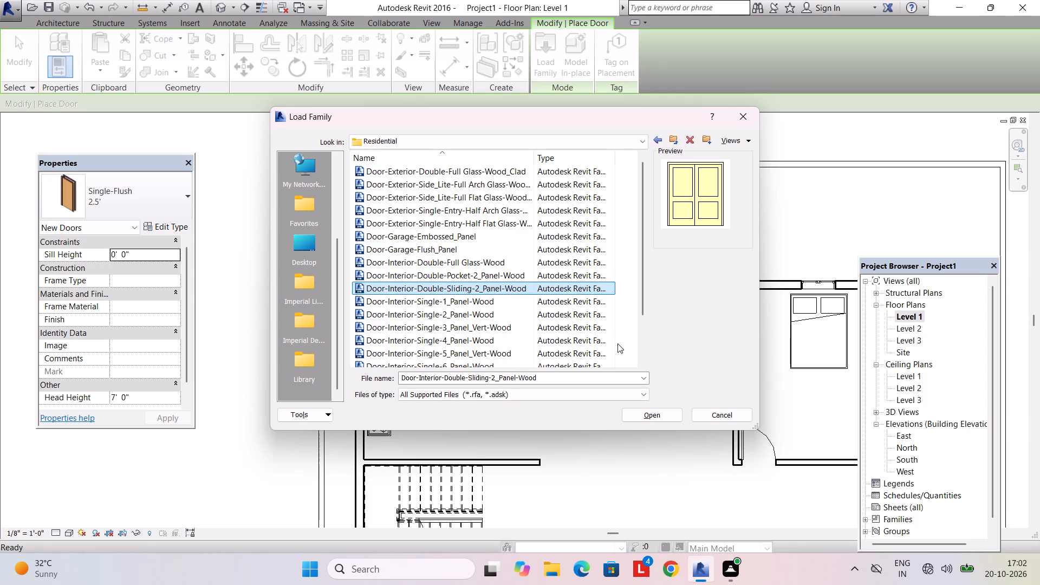
{"action": "left_click", "coordinate": [648, 414]}
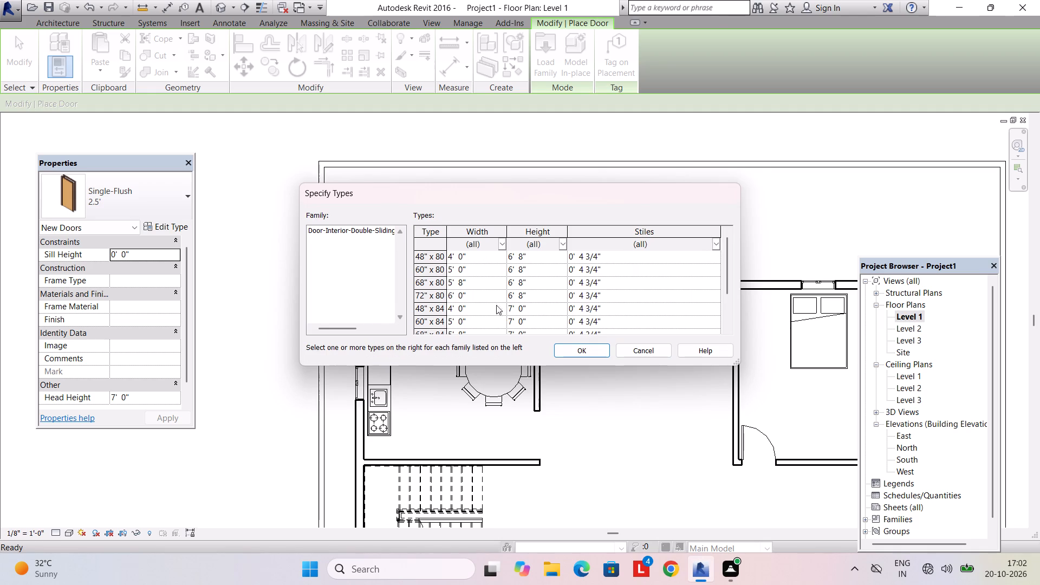
{"action": "scroll", "coordinate": [483, 312], "scroll_direction": "down", "scroll_amount": 1}
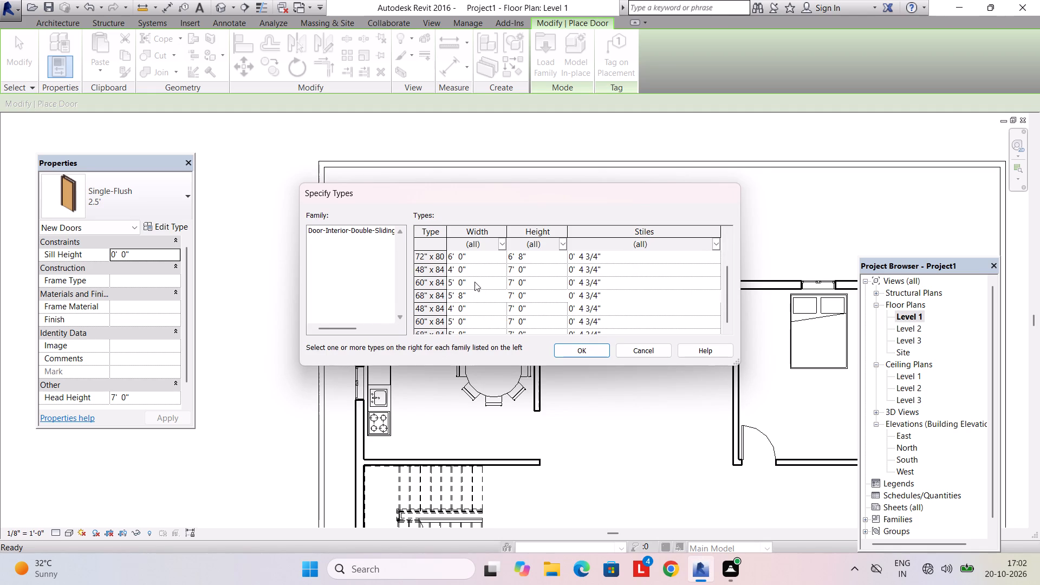
{"action": "left_click", "coordinate": [473, 306]}
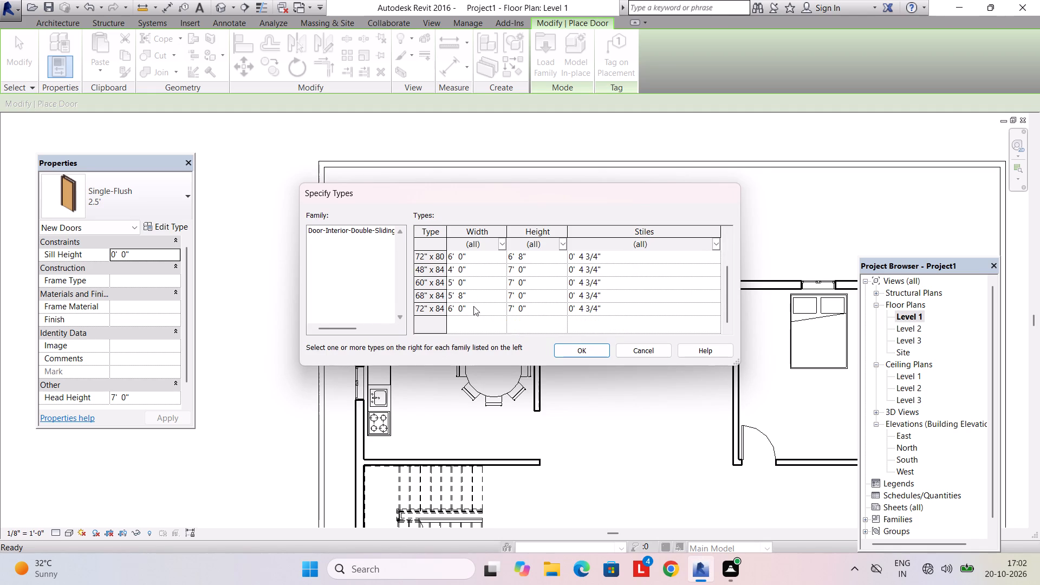
{"action": "left_click", "coordinate": [573, 352]}
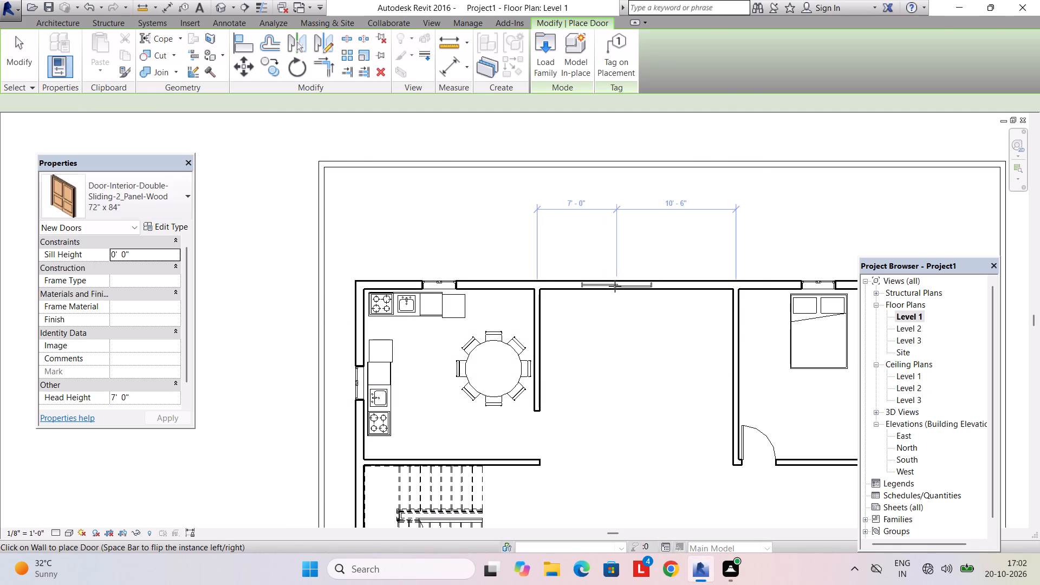
Place the double sliding door in the top wall between the kitchen and bedroom, 8'-0" from the kitchen's right wall.
{"action": "left_click", "coordinate": [629, 285]}
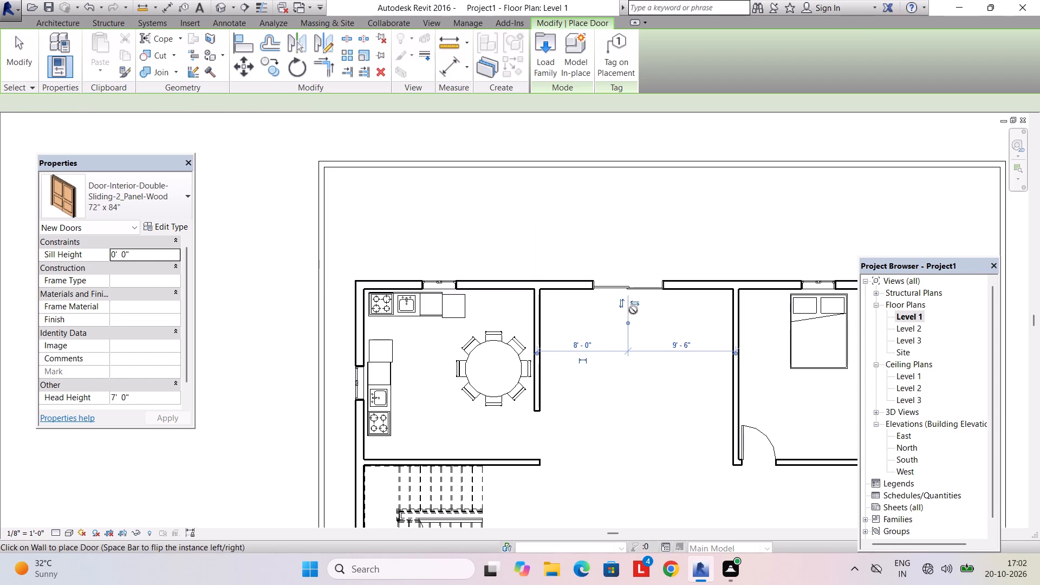
{"action": "key", "text": "Escape"}
{"action": "key", "text": "Escape"}
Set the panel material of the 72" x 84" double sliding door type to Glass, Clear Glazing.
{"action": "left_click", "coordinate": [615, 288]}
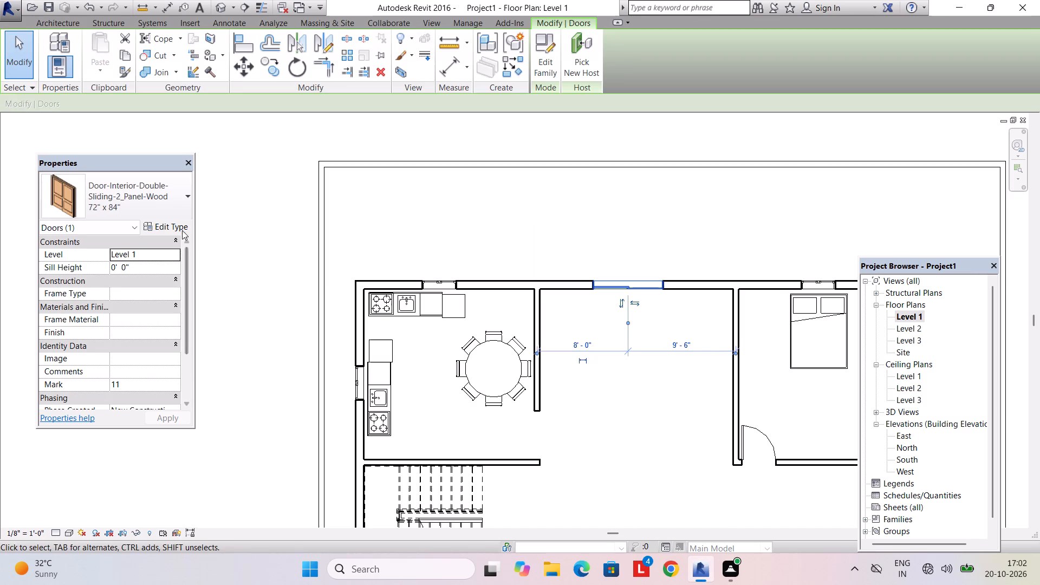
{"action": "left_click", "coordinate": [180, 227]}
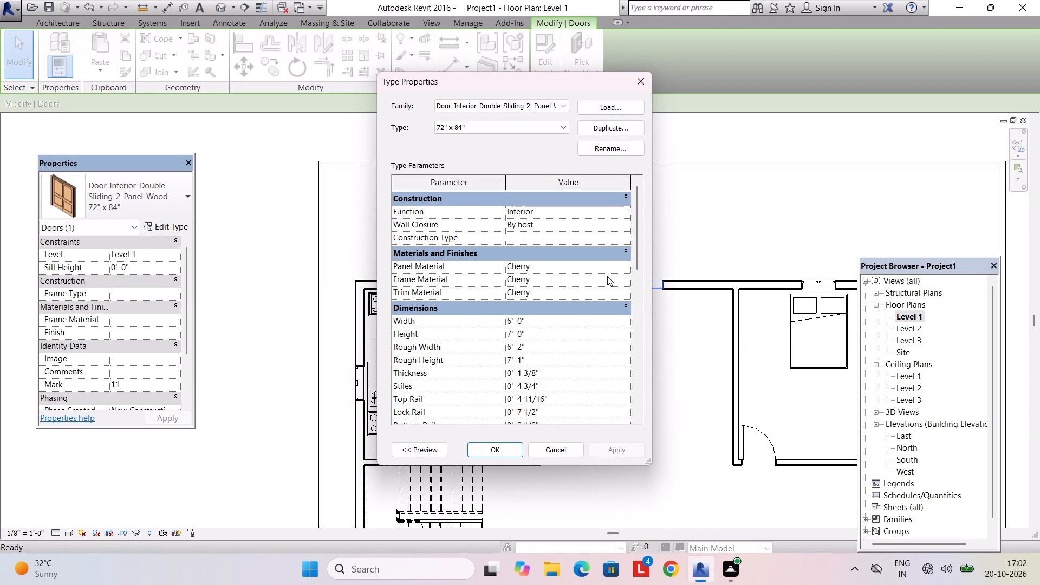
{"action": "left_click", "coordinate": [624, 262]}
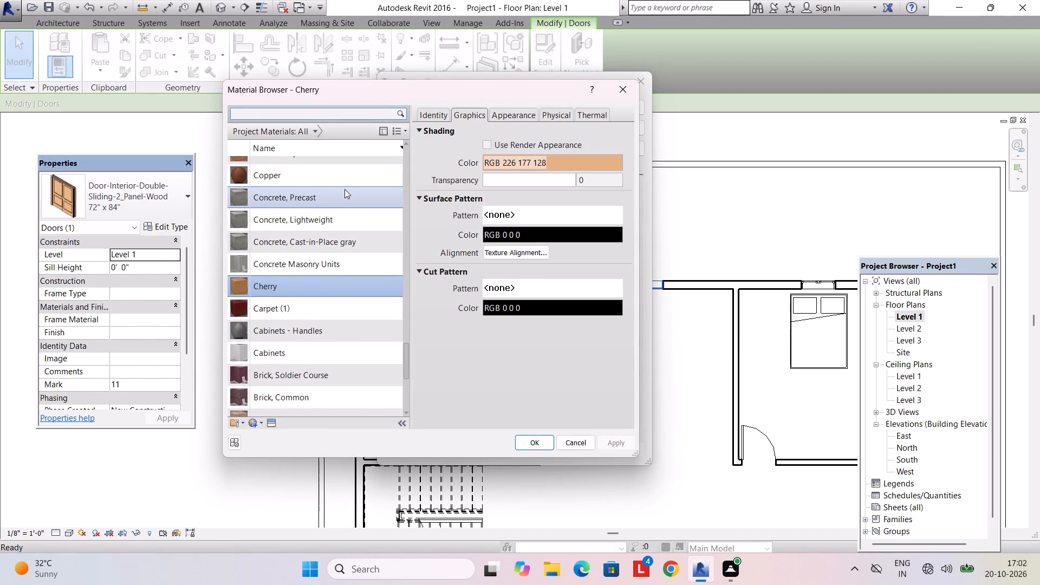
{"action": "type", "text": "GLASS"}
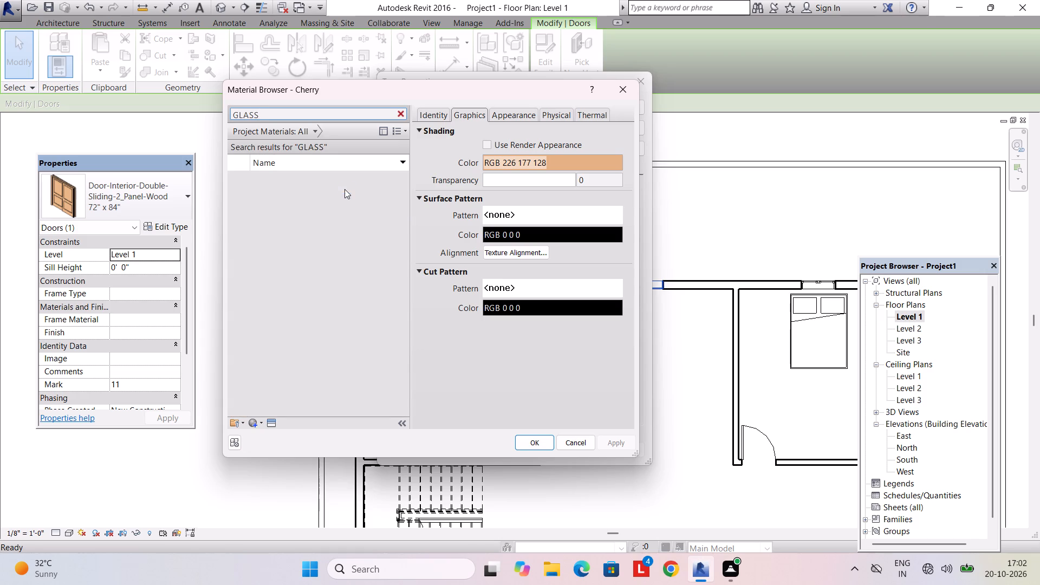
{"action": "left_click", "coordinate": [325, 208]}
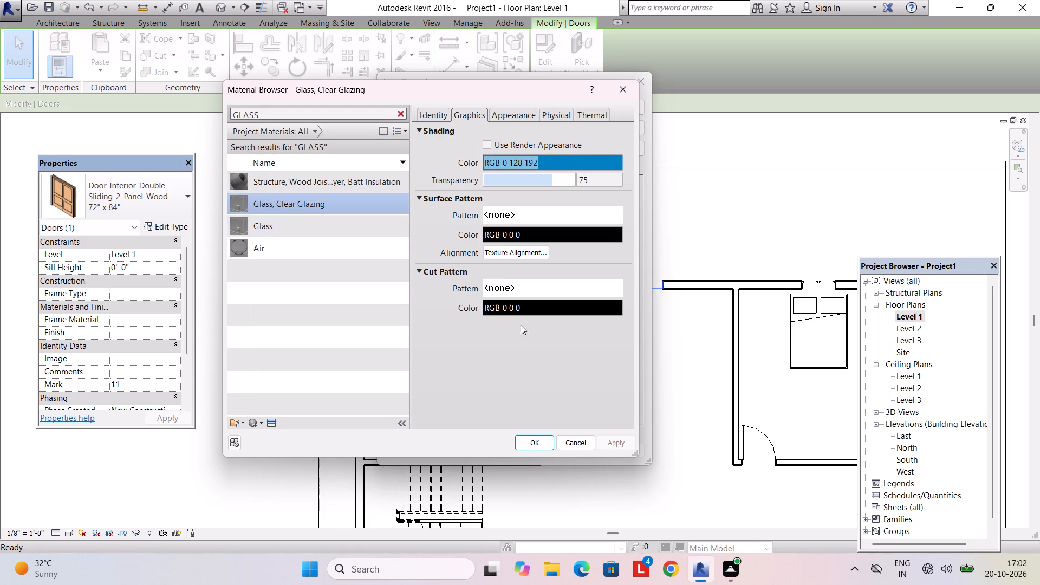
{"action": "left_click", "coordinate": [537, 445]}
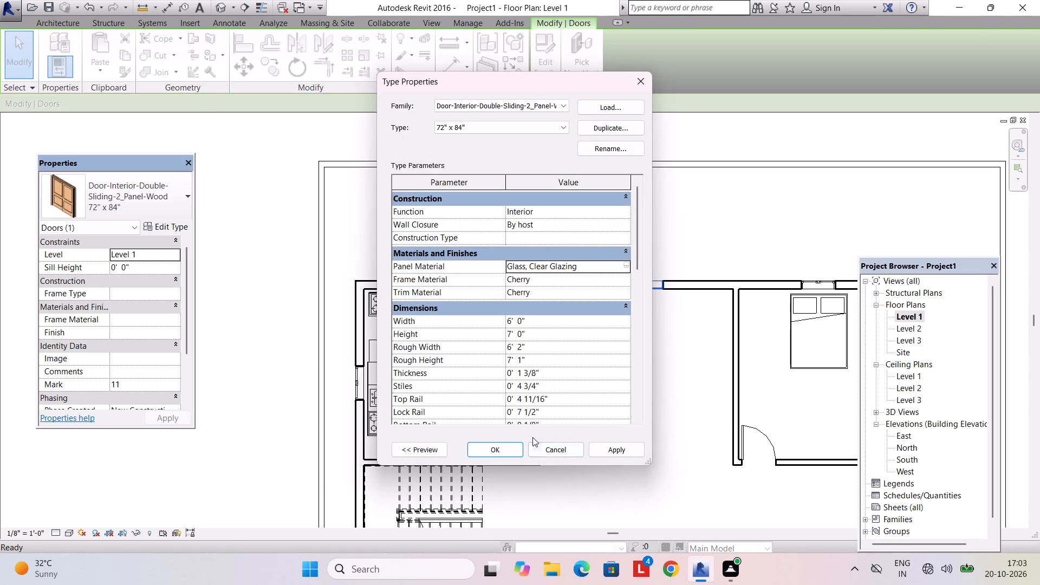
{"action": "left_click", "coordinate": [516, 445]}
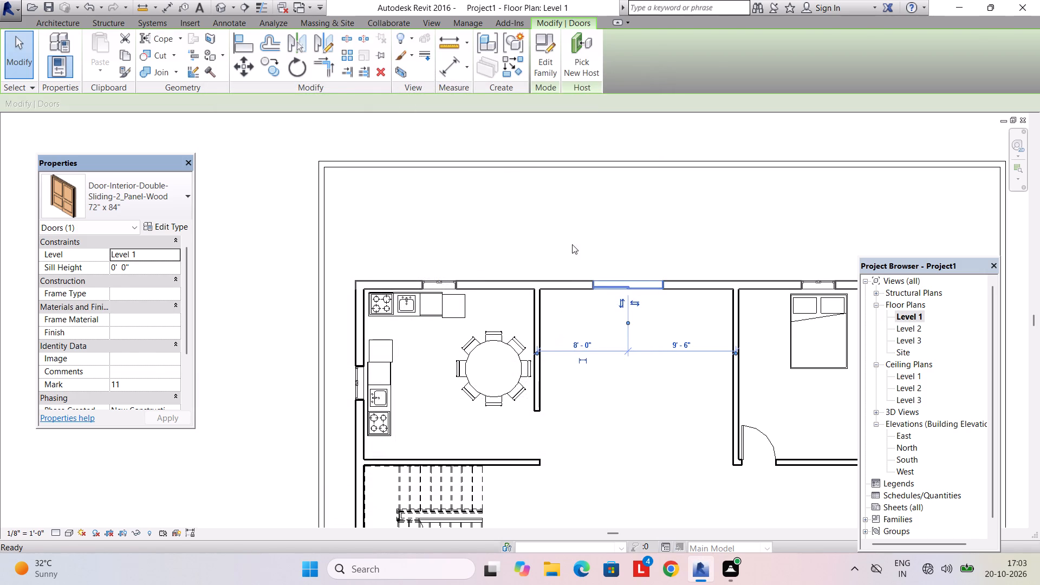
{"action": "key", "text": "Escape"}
In the 3D view, check the double sliding door in the rear outer wall and delete it.
{"action": "left_click", "coordinate": [434, 25]}
{"action": "left_click", "coordinate": [398, 36]}
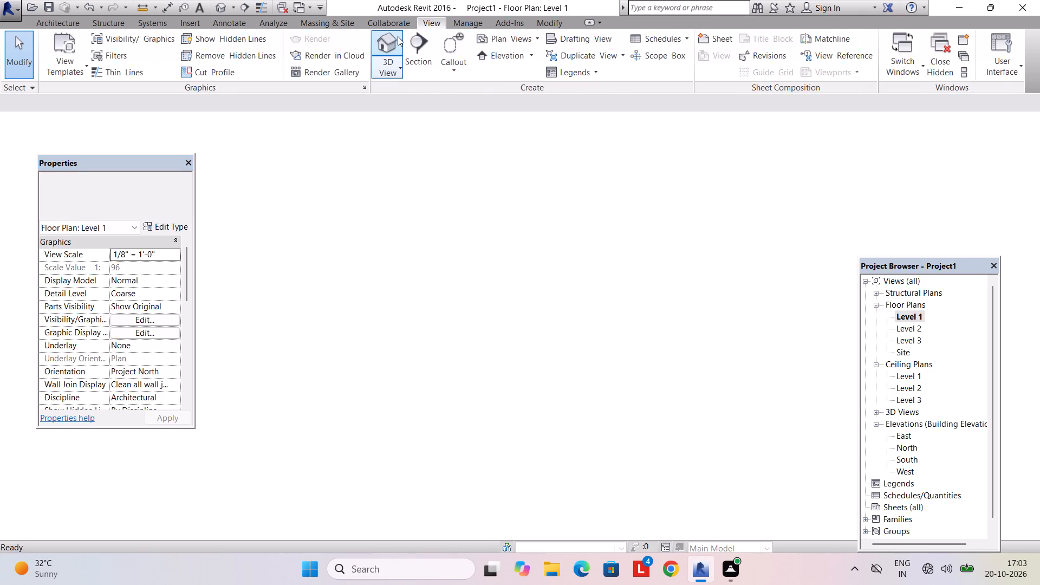
{"action": "middle_click_drag", "start_coordinate": [546, 195], "coordinate": [327, 164], "text": "shift"}
{"action": "middle_click_drag", "start_coordinate": [375, 247], "coordinate": [327, 0]}
{"action": "middle_click_drag", "start_coordinate": [374, 294], "coordinate": [338, 187]}
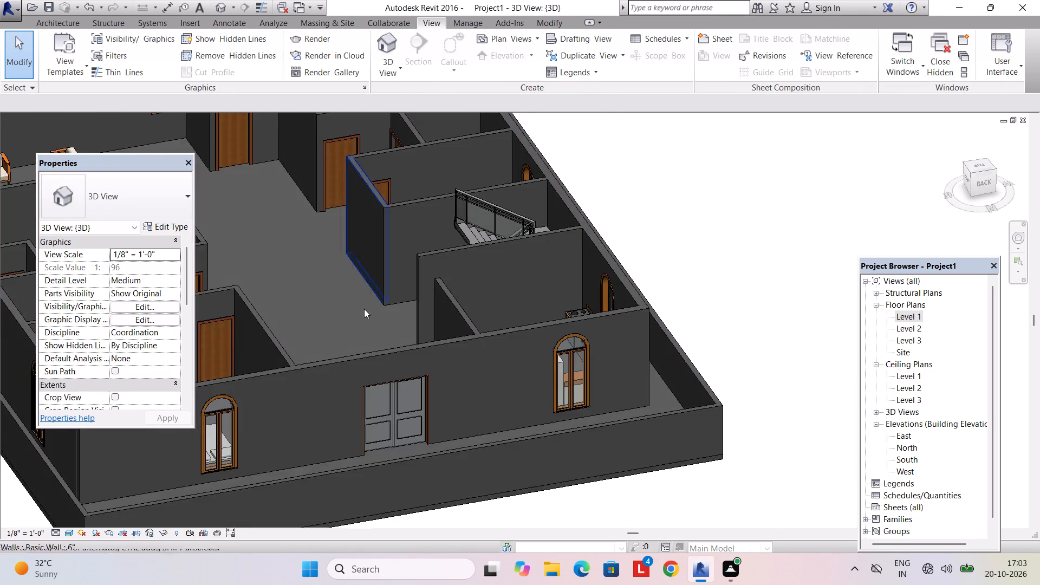
{"action": "scroll", "coordinate": [365, 336], "scroll_direction": "up", "scroll_amount": 2}
{"action": "middle_click_drag", "start_coordinate": [385, 355], "coordinate": [364, 297]}
{"action": "scroll", "coordinate": [363, 372], "scroll_direction": "up", "scroll_amount": 6}
{"action": "middle_click_drag", "start_coordinate": [354, 334], "coordinate": [358, 309]}
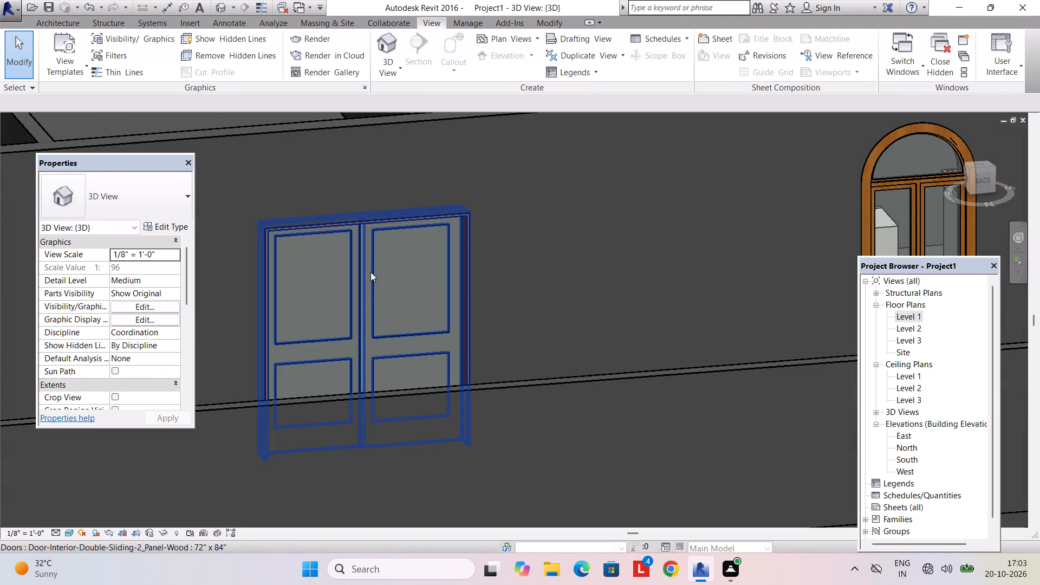
{"action": "left_click", "coordinate": [387, 231]}
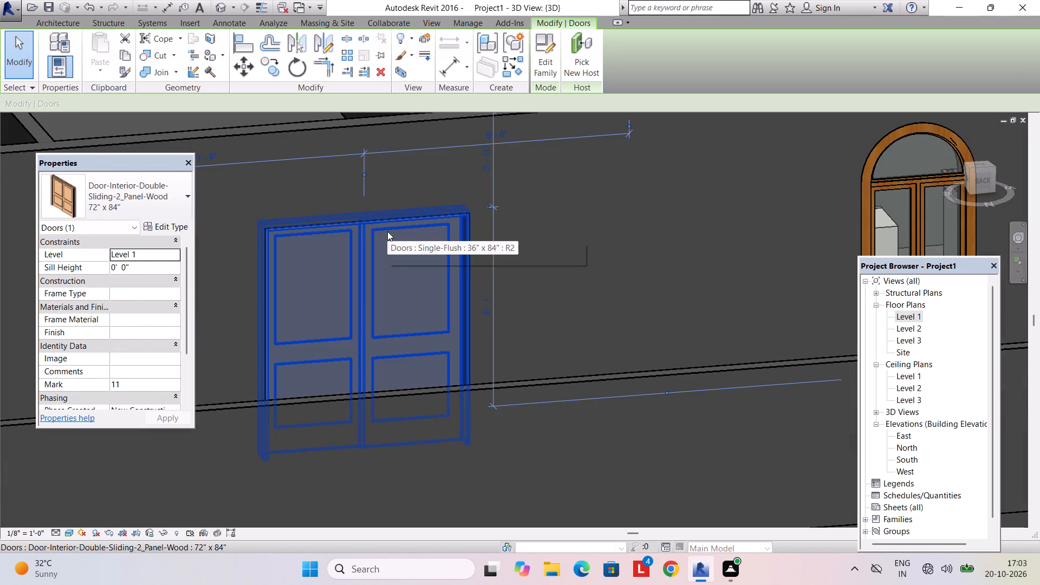
{"action": "key", "text": "Delete"}
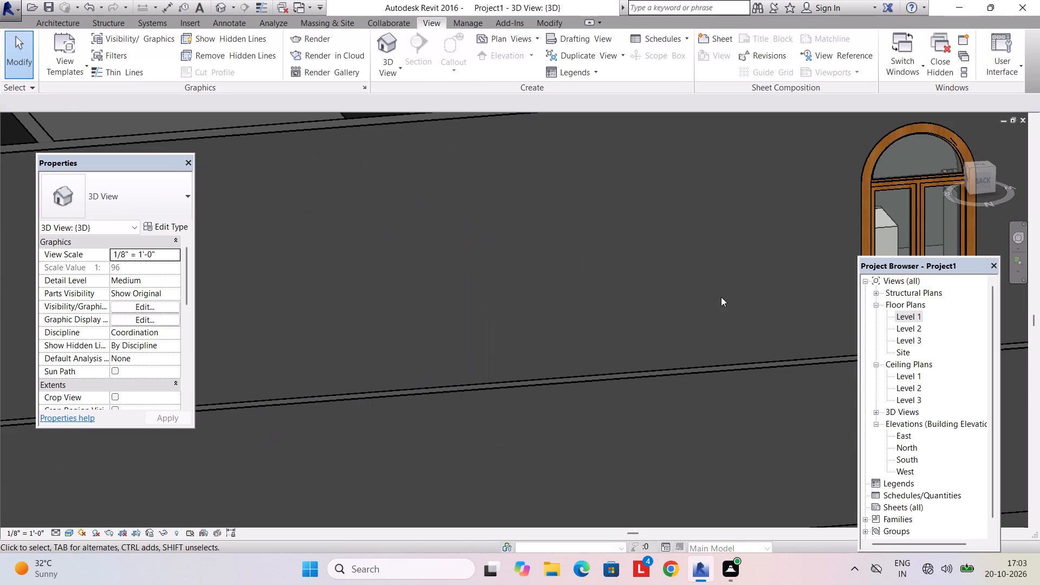
On the Level 1 plan, split the top wall between kitchen and bedroom at 13'-0" and 3'-0" from the bedroom's left wall.
{"action": "double_click", "coordinate": [893, 315]}
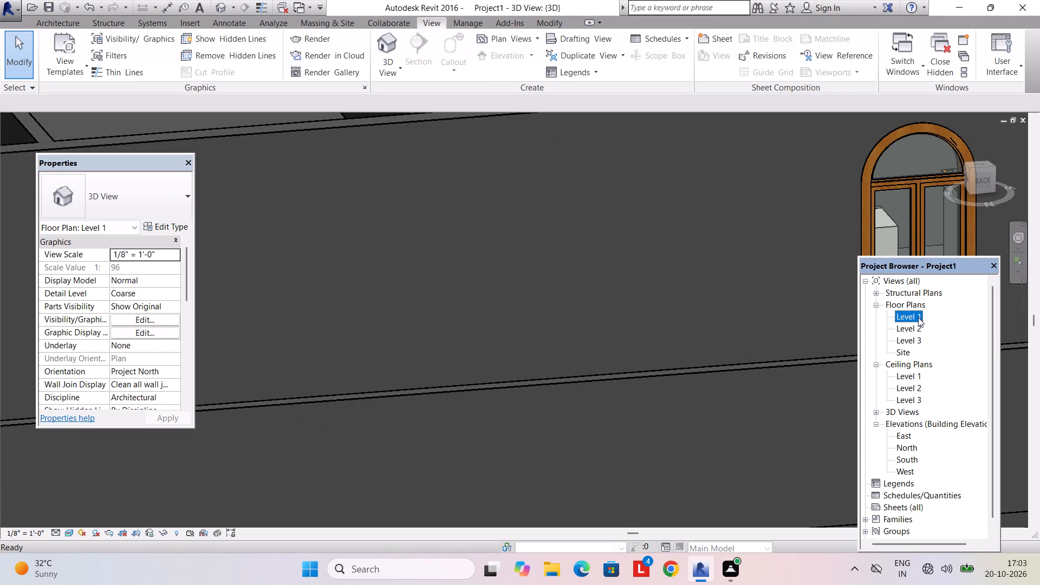
{"action": "double_click", "coordinate": [918, 316]}
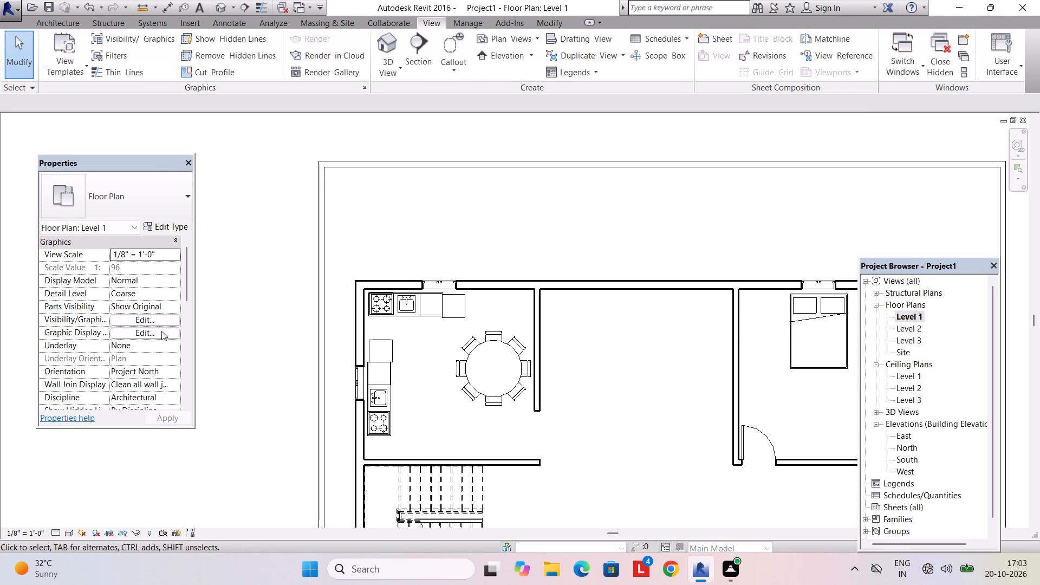
{"action": "left_click", "coordinate": [562, 21]}
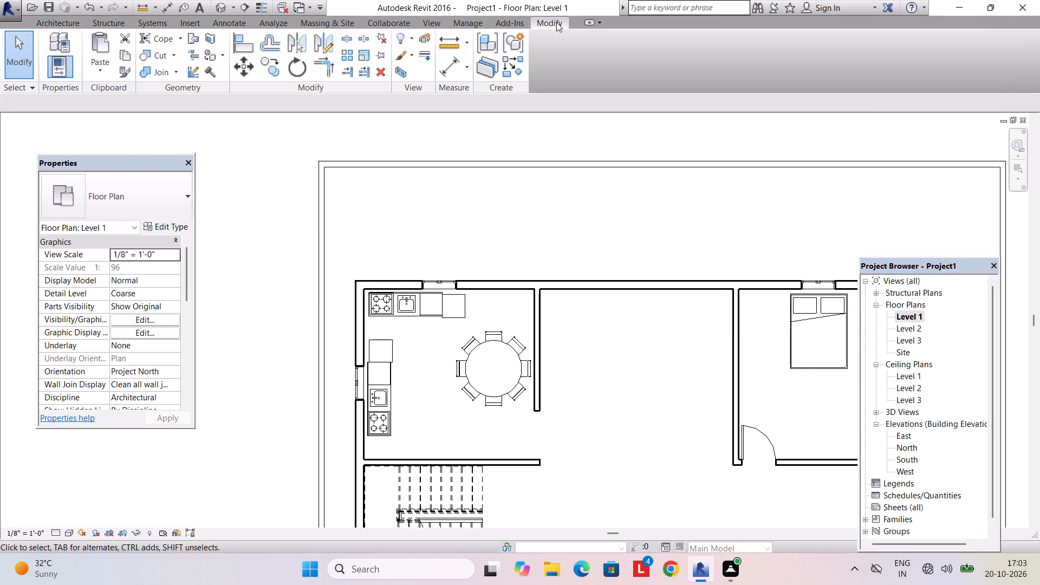
{"action": "left_click", "coordinate": [350, 41]}
{"action": "middle_click_drag", "start_coordinate": [587, 336], "coordinate": [511, 352]}
{"action": "scroll", "coordinate": [520, 311], "scroll_direction": "up", "scroll_amount": 4}
{"action": "left_click", "coordinate": [510, 295]}
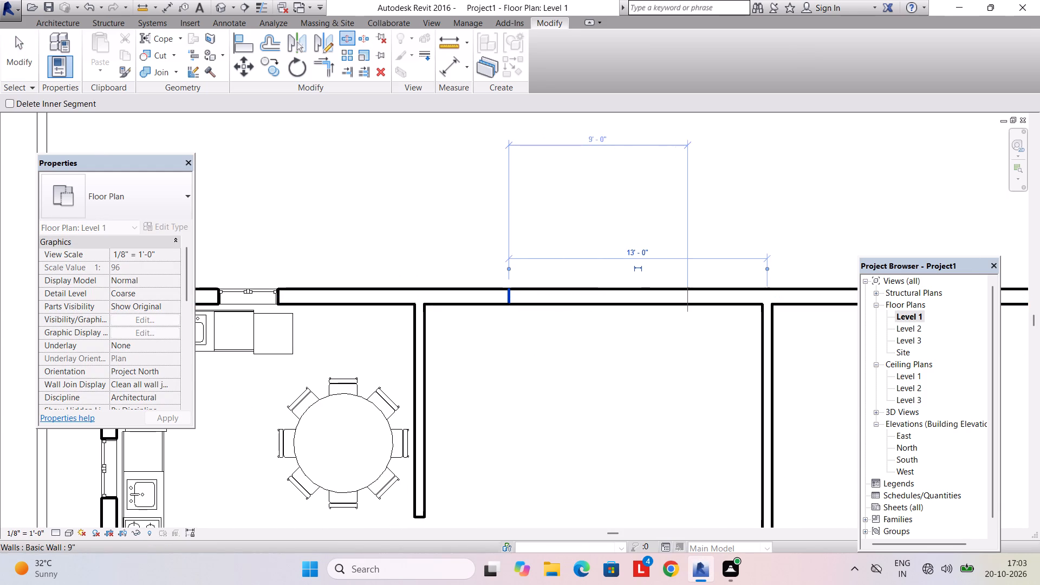
{"action": "left_click", "coordinate": [707, 292]}
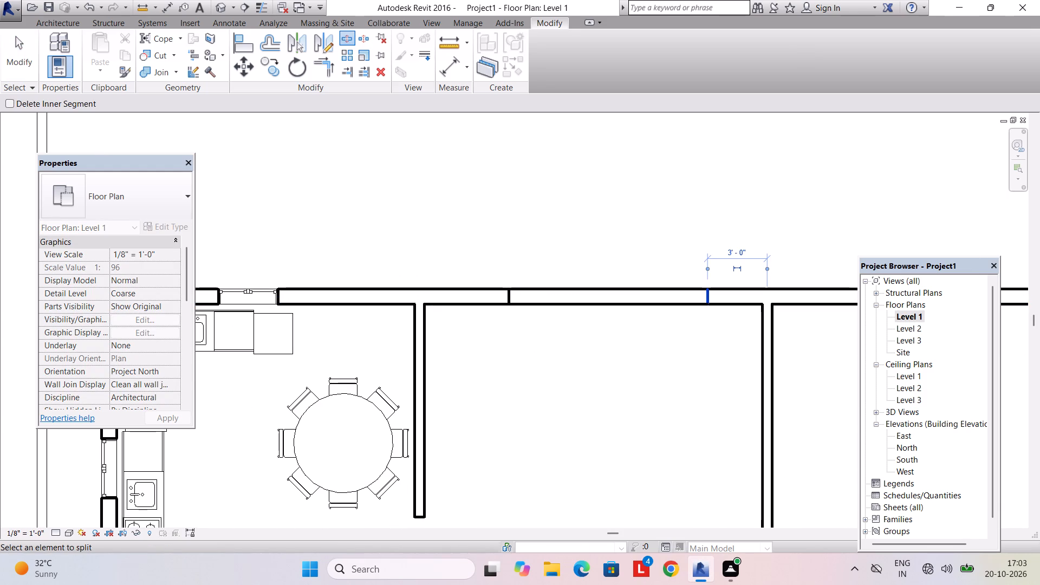
{"action": "key", "text": "Escape"}
{"action": "key", "text": "Escape"}
{"action": "key", "text": "Escape"}
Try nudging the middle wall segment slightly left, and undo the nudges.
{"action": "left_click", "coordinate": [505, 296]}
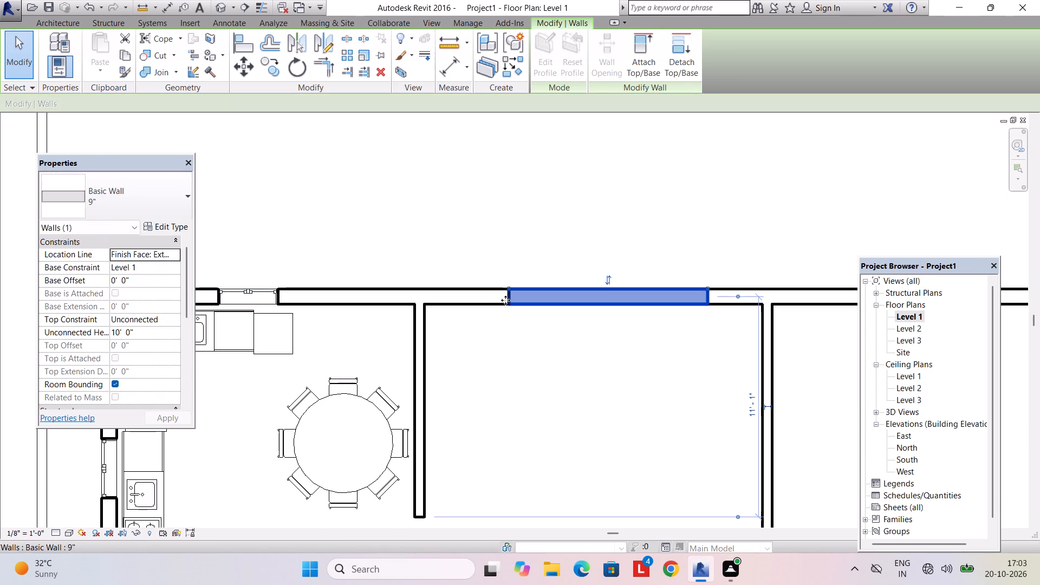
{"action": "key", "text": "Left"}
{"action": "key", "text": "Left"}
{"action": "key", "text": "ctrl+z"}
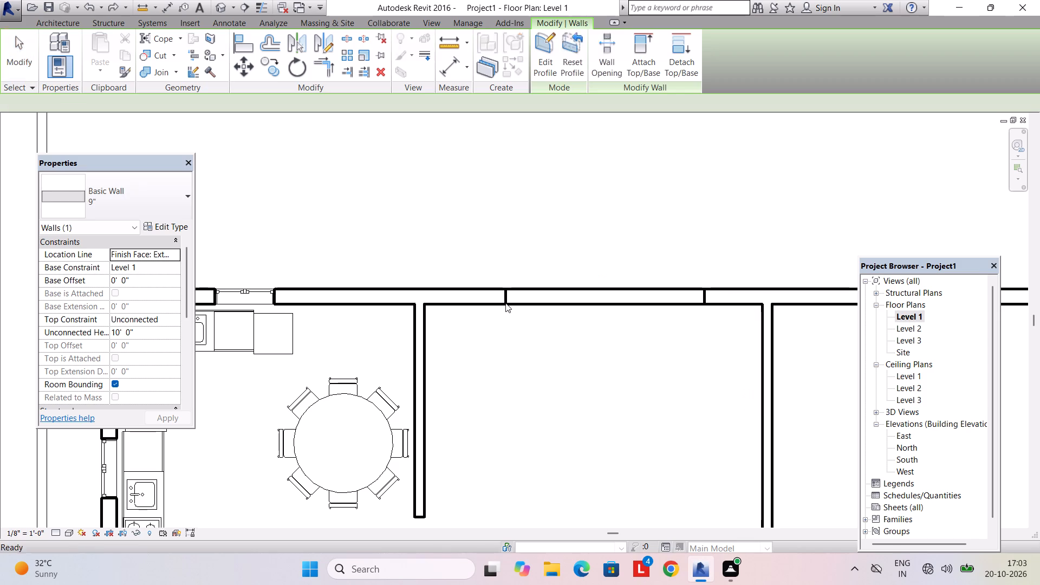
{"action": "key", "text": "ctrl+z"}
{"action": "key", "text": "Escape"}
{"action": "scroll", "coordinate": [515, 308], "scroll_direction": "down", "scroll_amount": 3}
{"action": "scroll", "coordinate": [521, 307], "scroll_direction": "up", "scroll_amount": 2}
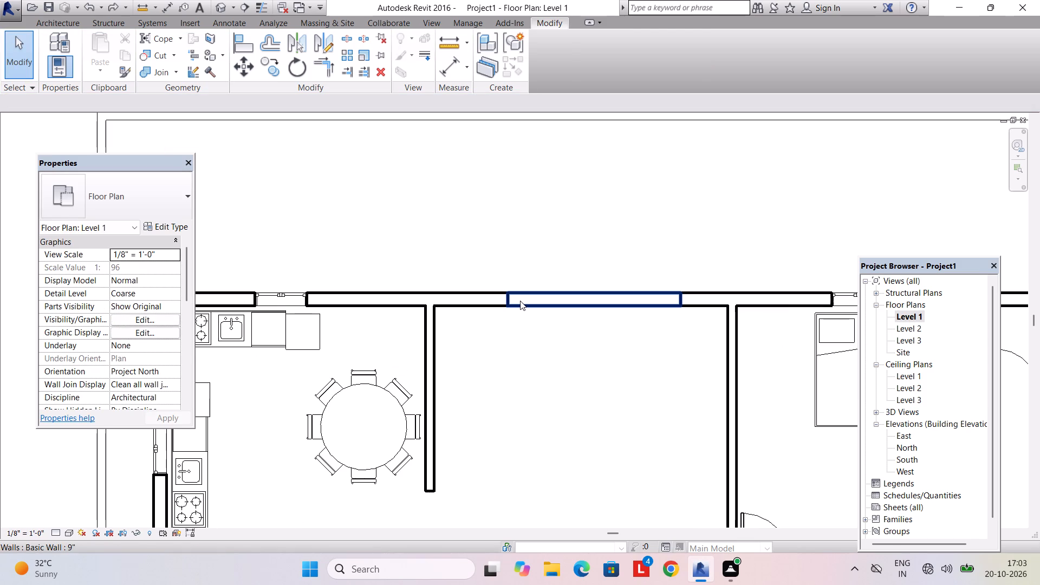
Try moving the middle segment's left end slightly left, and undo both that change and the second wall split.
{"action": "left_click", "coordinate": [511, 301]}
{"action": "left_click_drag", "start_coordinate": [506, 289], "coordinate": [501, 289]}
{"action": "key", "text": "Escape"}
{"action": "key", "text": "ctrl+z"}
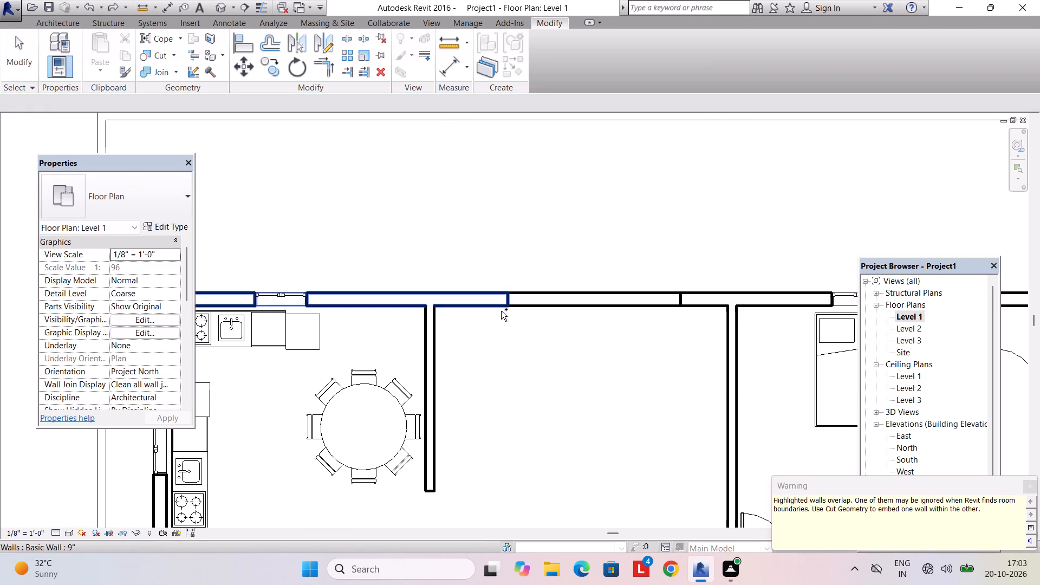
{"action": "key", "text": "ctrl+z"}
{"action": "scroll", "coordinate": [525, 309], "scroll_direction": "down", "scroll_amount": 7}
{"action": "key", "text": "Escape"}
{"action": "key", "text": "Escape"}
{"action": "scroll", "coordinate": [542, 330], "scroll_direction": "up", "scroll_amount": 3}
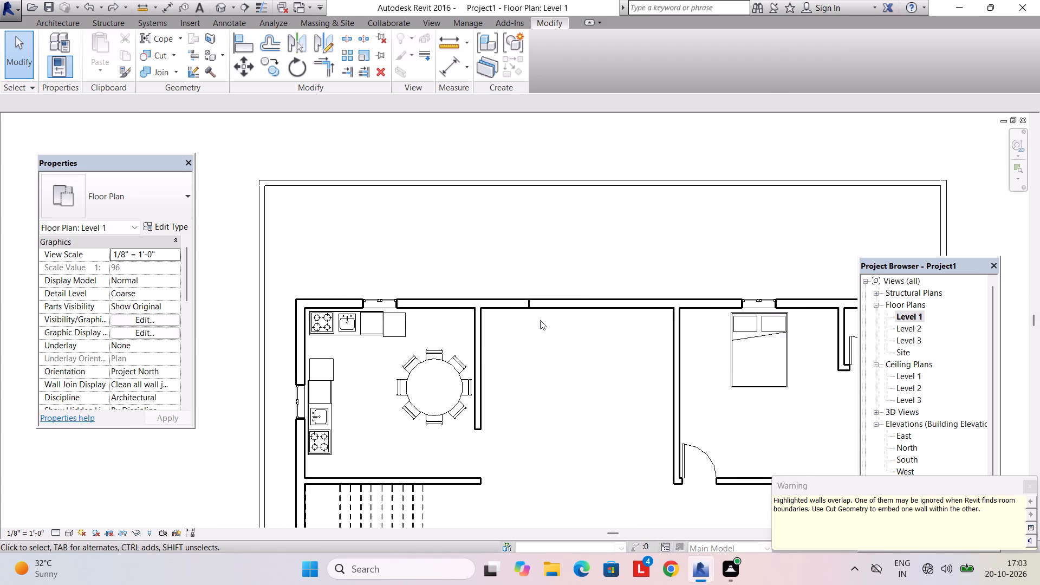
Cut an opening in the top wall by splitting it 8'-0" to the right of the remaining split and deleting the segment between.
{"action": "scroll", "coordinate": [540, 320], "scroll_direction": "up", "scroll_amount": 4}
{"action": "left_click", "coordinate": [522, 296]}
{"action": "scroll", "coordinate": [564, 322], "scroll_direction": "down", "scroll_amount": 3}
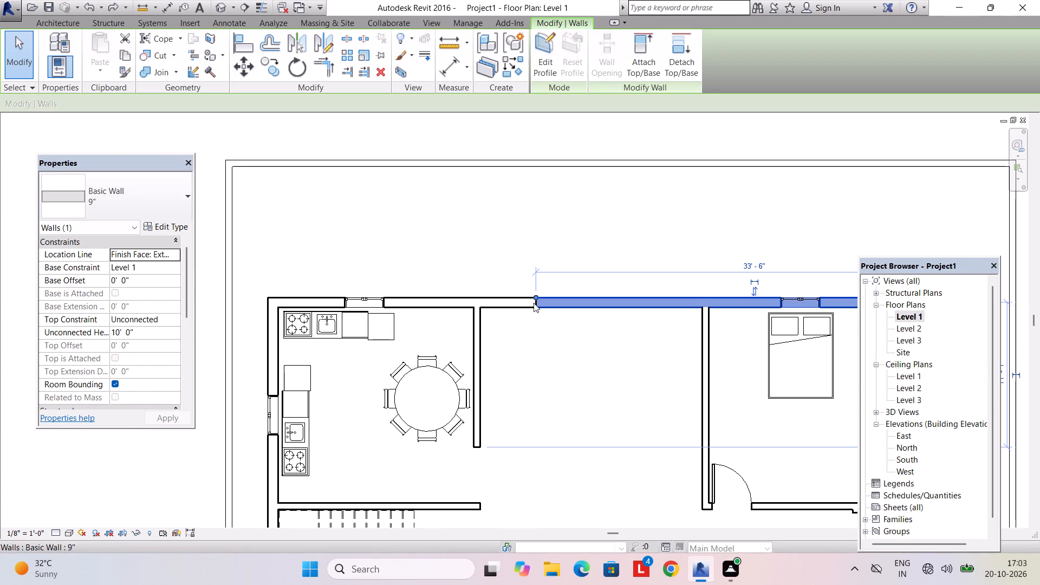
{"action": "middle_click_drag", "start_coordinate": [564, 328], "coordinate": [524, 367]}
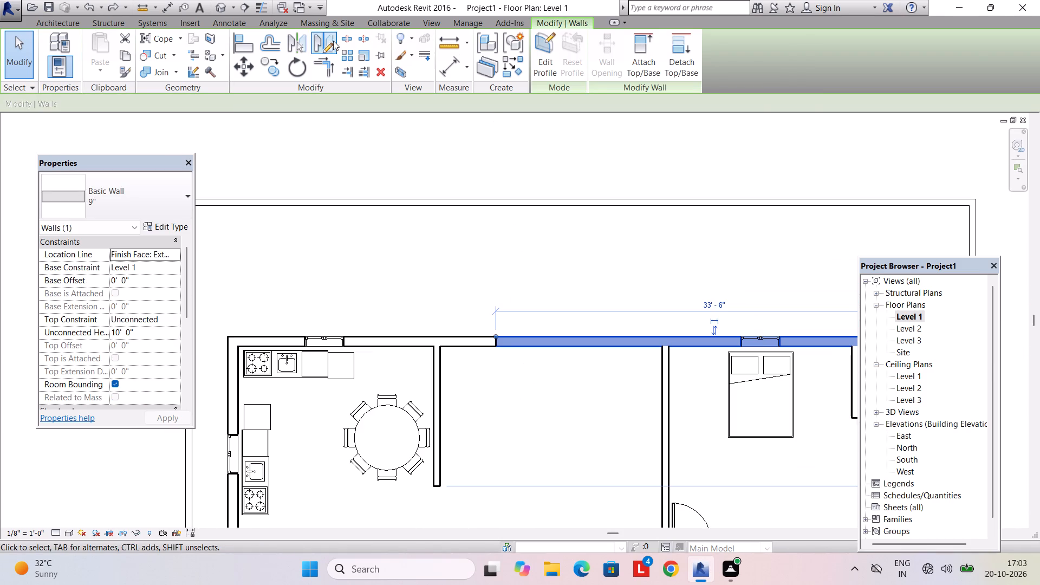
{"action": "left_click", "coordinate": [349, 40]}
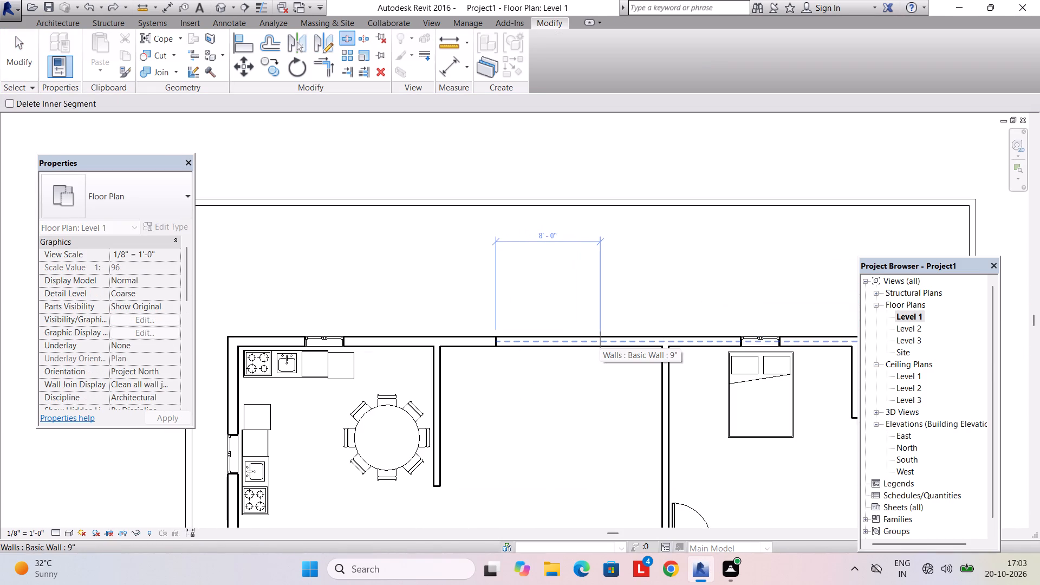
{"action": "left_click", "coordinate": [600, 342]}
{"action": "key", "text": "Escape"}
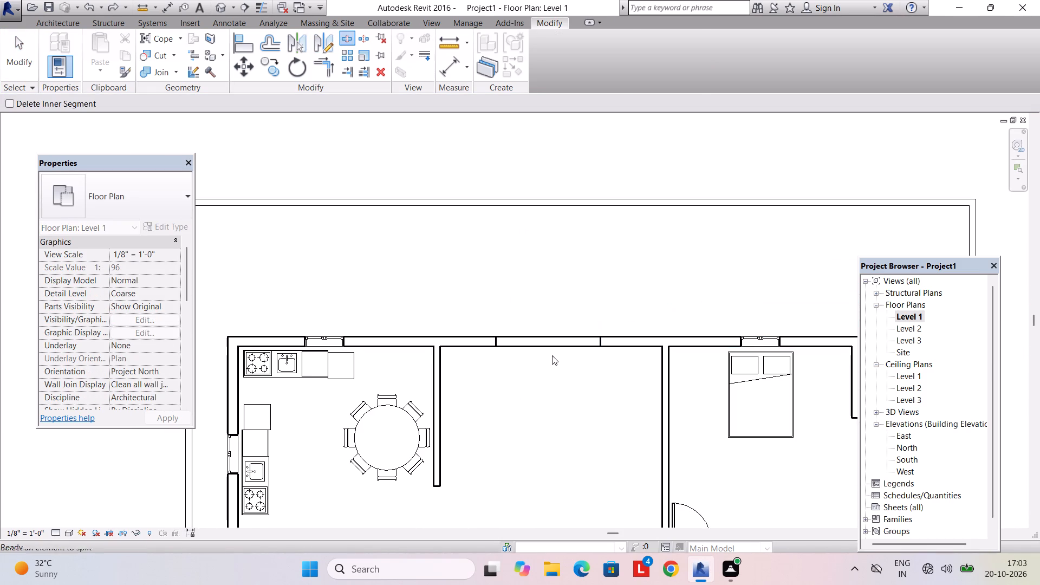
{"action": "key", "text": "Escape"}
{"action": "left_click", "coordinate": [551, 350]}
{"action": "key", "text": "Delete"}
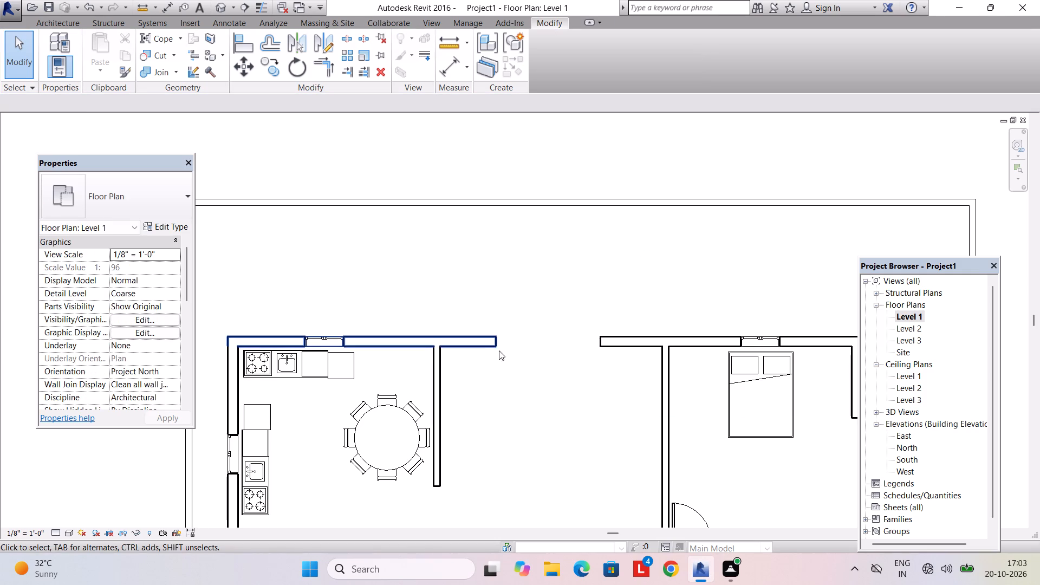
Draw an Exterior Glazing curtain wall across the 8'-0" opening, joining the two wall ends.
{"action": "left_click", "coordinate": [74, 27]}
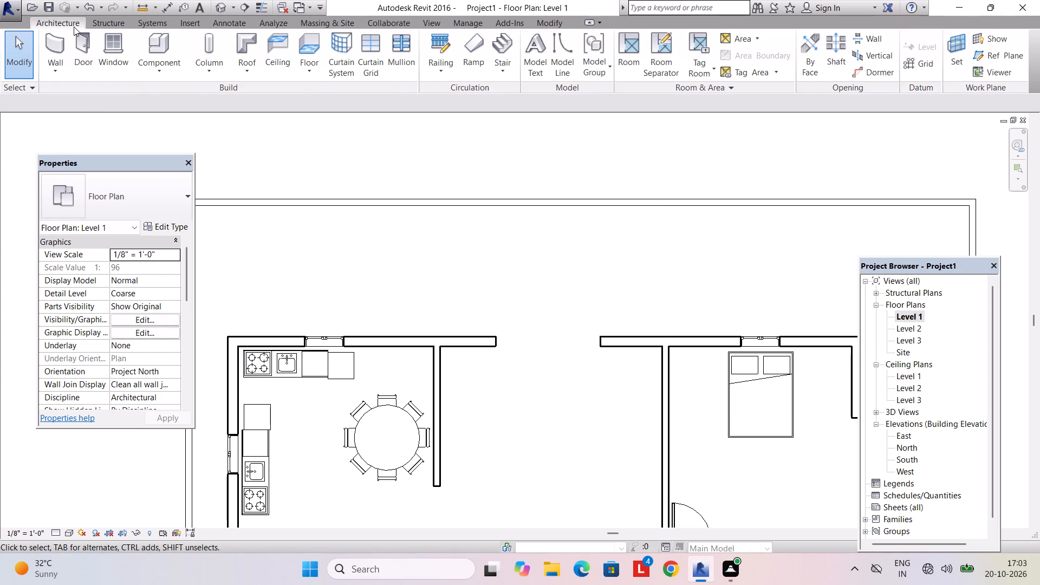
{"action": "left_click", "coordinate": [55, 49]}
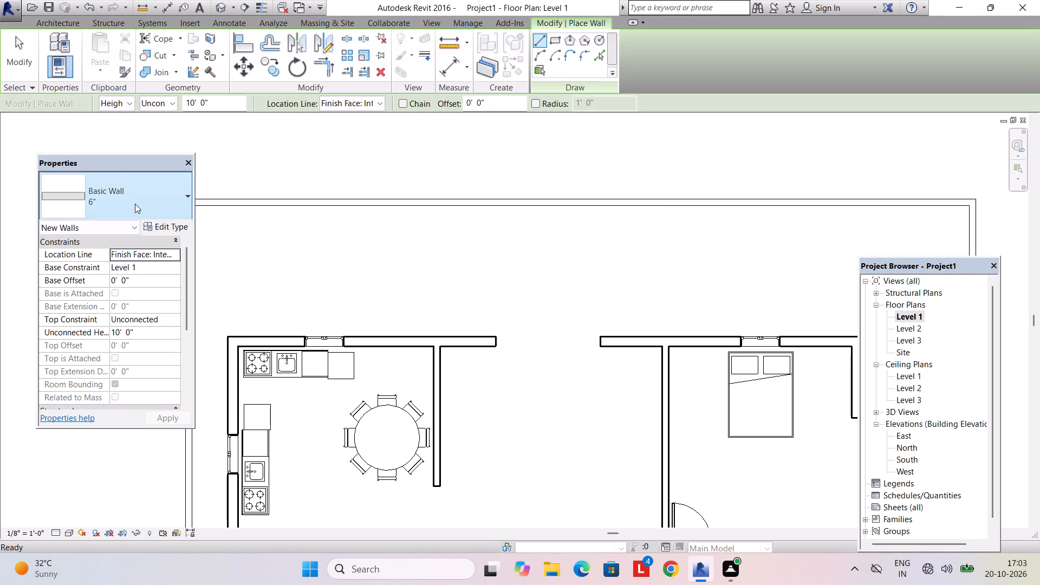
{"action": "left_click", "coordinate": [128, 197]}
{"action": "scroll", "coordinate": [118, 268], "scroll_direction": "down", "scroll_amount": 7}
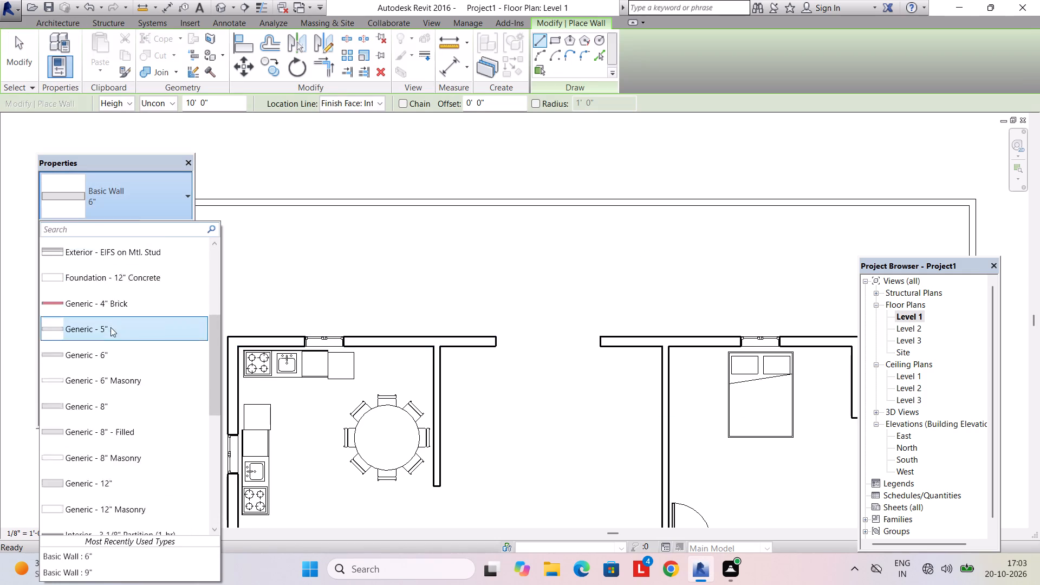
{"action": "scroll", "coordinate": [110, 327], "scroll_direction": "down", "scroll_amount": 7}
{"action": "scroll", "coordinate": [112, 400], "scroll_direction": "down", "scroll_amount": 6}
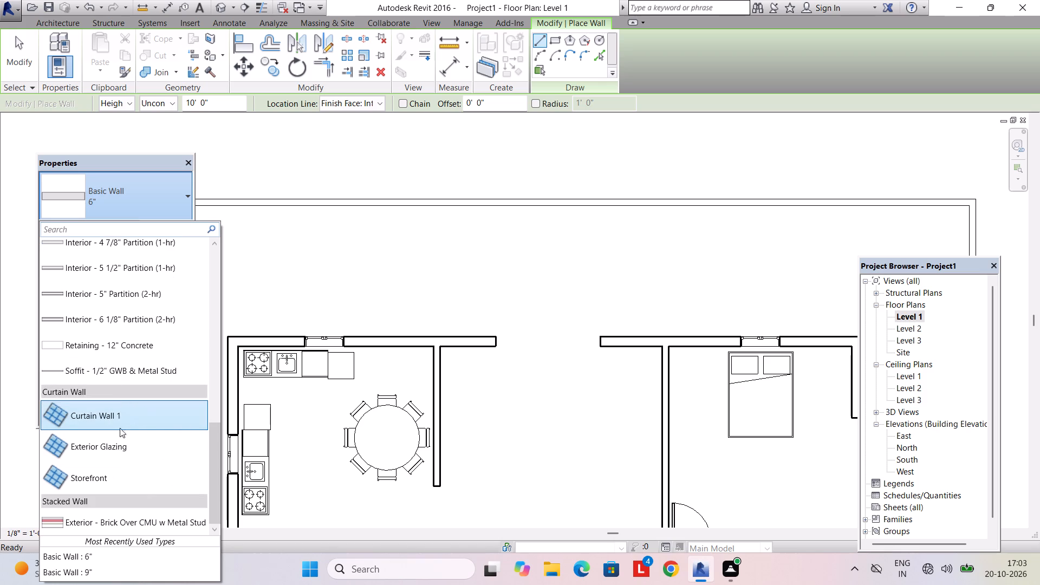
{"action": "left_click", "coordinate": [116, 450]}
{"action": "scroll", "coordinate": [466, 384], "scroll_direction": "up", "scroll_amount": 2}
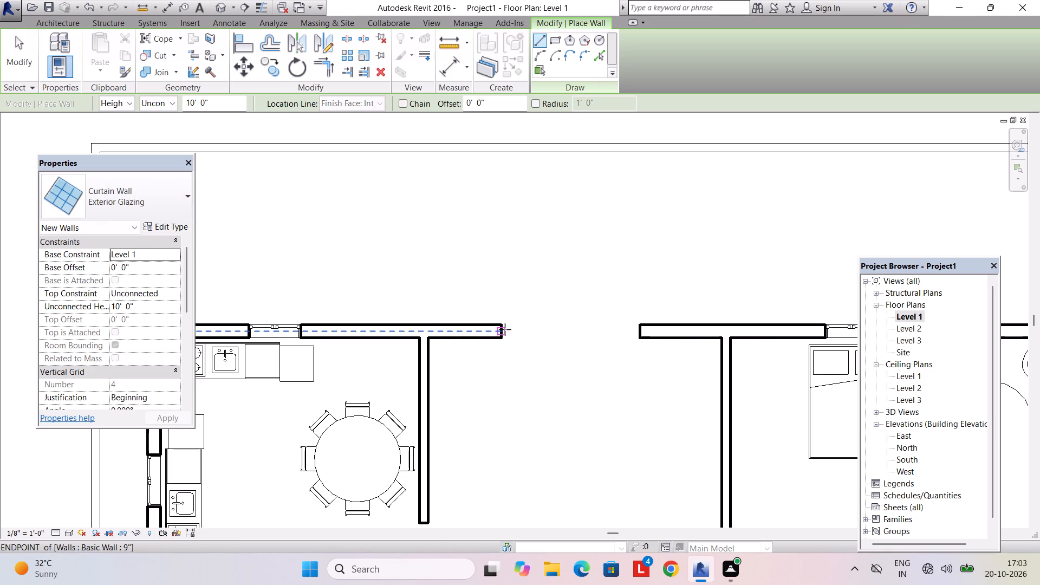
{"action": "left_click", "coordinate": [505, 329]}
{"action": "left_click", "coordinate": [641, 337]}
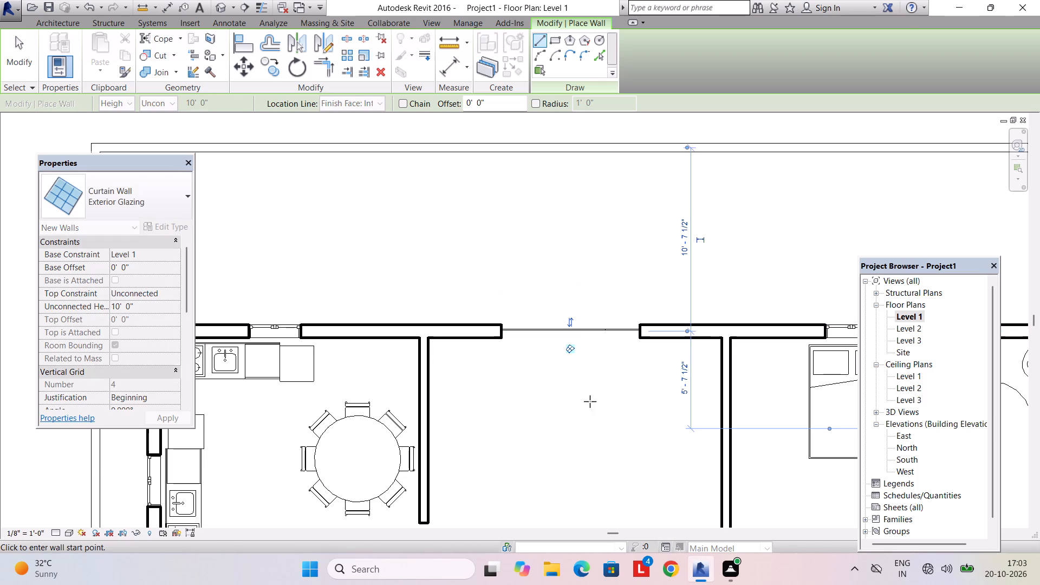
{"action": "key", "text": "Escape"}
{"action": "key", "text": "Escape"}
{"action": "scroll", "coordinate": [601, 335], "scroll_direction": "up", "scroll_amount": 6}
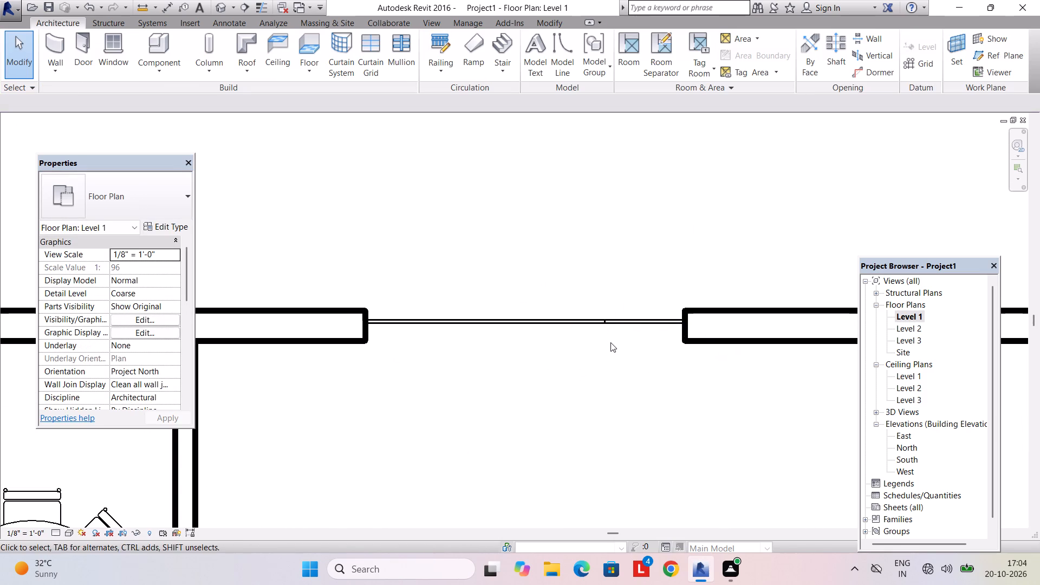
{"action": "scroll", "coordinate": [606, 331], "scroll_direction": "down", "scroll_amount": 4}
{"action": "key", "text": "Escape"}
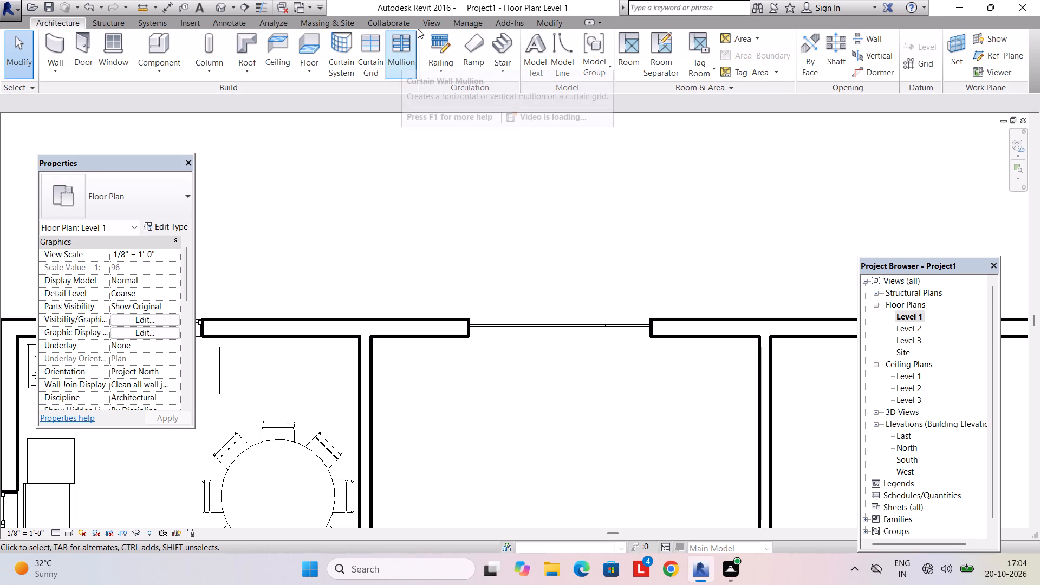
Show the model in 3D and change the curtain wall in the back wall opening to the Storefront type.
{"action": "left_click", "coordinate": [425, 24]}
{"action": "left_click", "coordinate": [391, 41]}
{"action": "middle_click_drag", "start_coordinate": [512, 290], "coordinate": [472, 301], "text": "shift"}
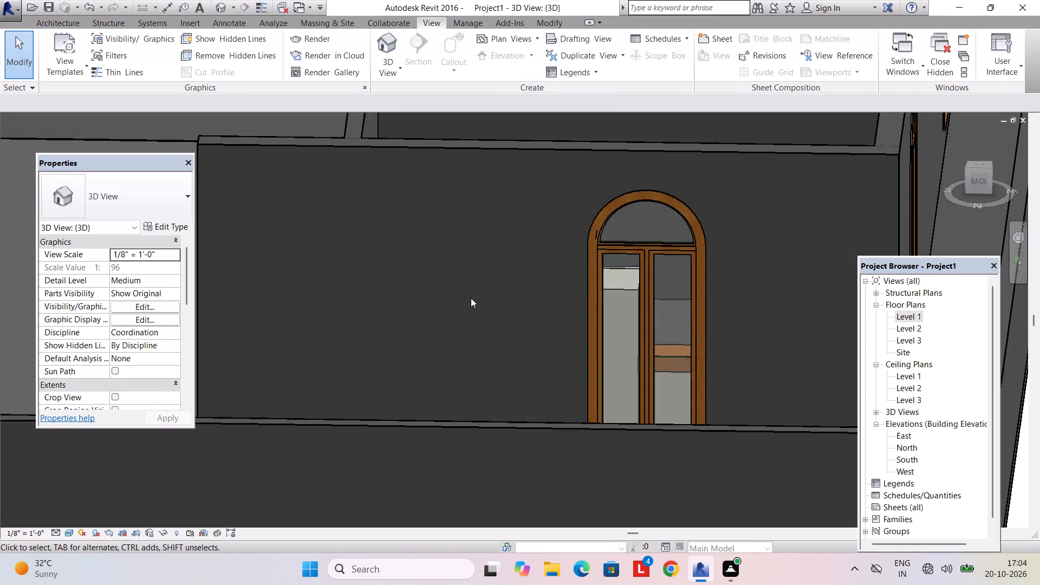
{"action": "scroll", "coordinate": [443, 275], "scroll_direction": "down", "scroll_amount": 6}
{"action": "middle_click_drag", "start_coordinate": [443, 280], "coordinate": [491, 290]}
{"action": "left_click", "coordinate": [417, 242]}
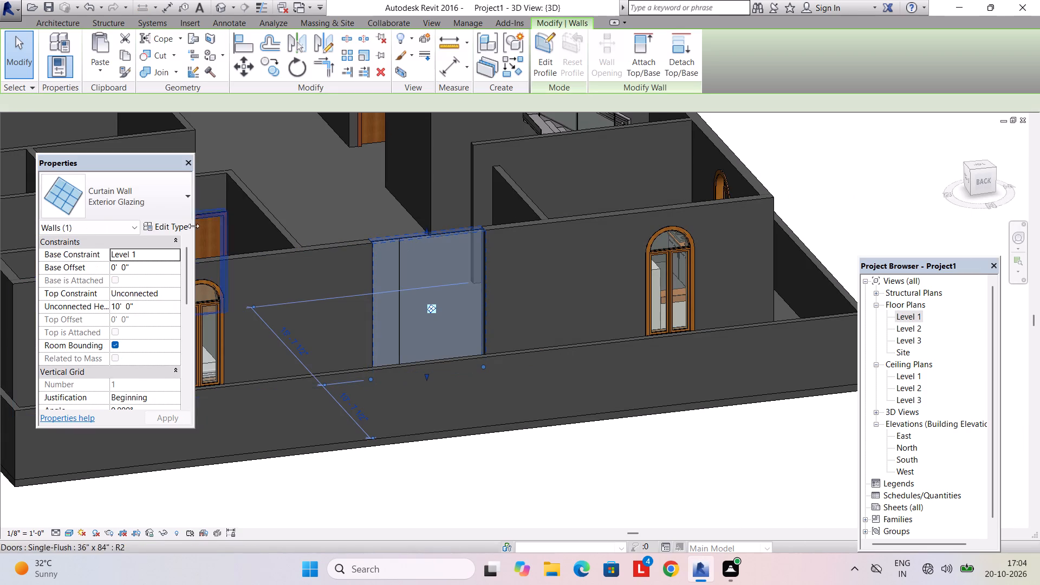
{"action": "left_click", "coordinate": [173, 208]}
{"action": "left_click", "coordinate": [100, 465]}
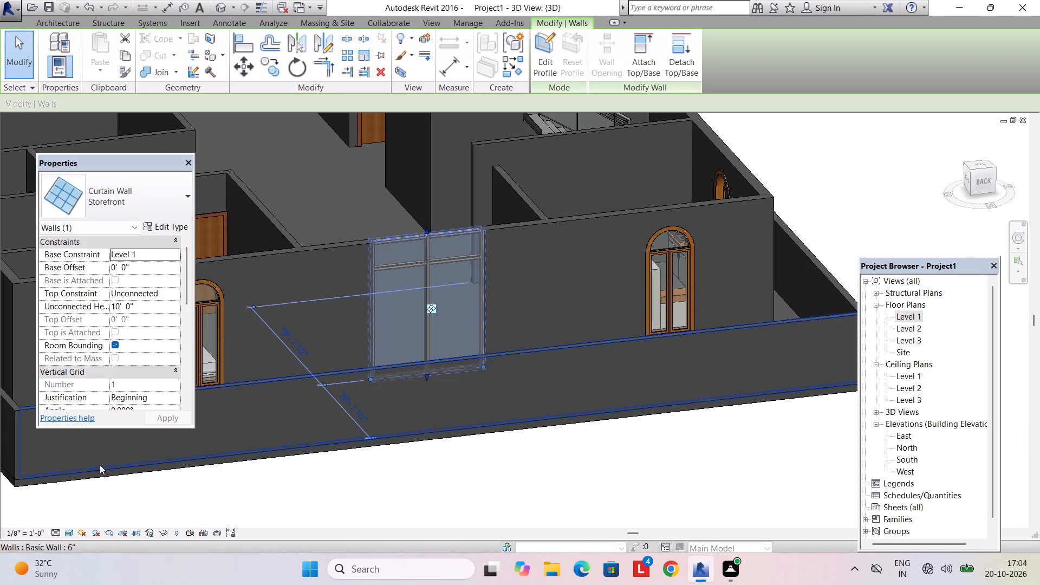
{"action": "key", "text": "Escape"}
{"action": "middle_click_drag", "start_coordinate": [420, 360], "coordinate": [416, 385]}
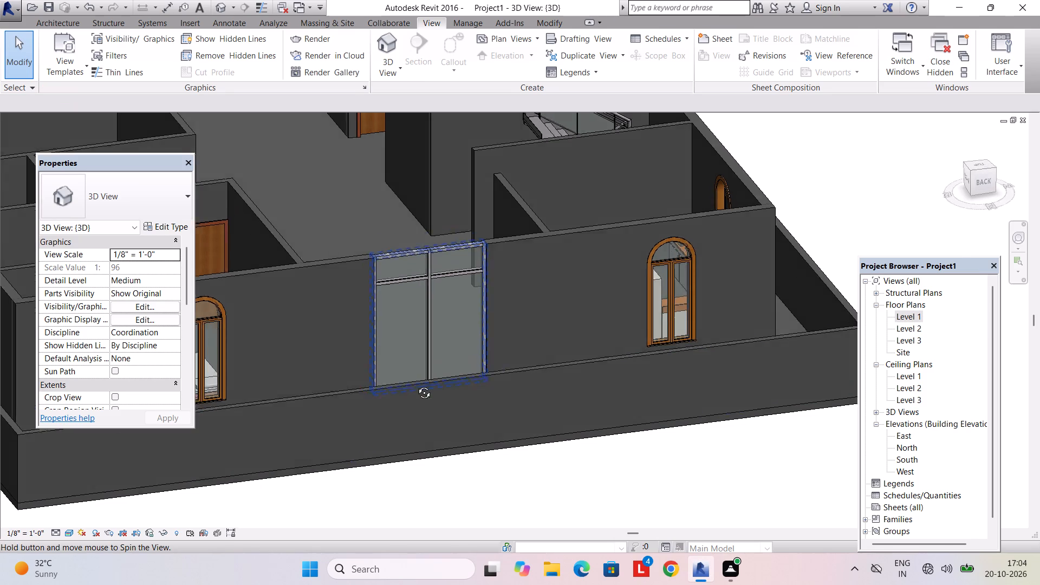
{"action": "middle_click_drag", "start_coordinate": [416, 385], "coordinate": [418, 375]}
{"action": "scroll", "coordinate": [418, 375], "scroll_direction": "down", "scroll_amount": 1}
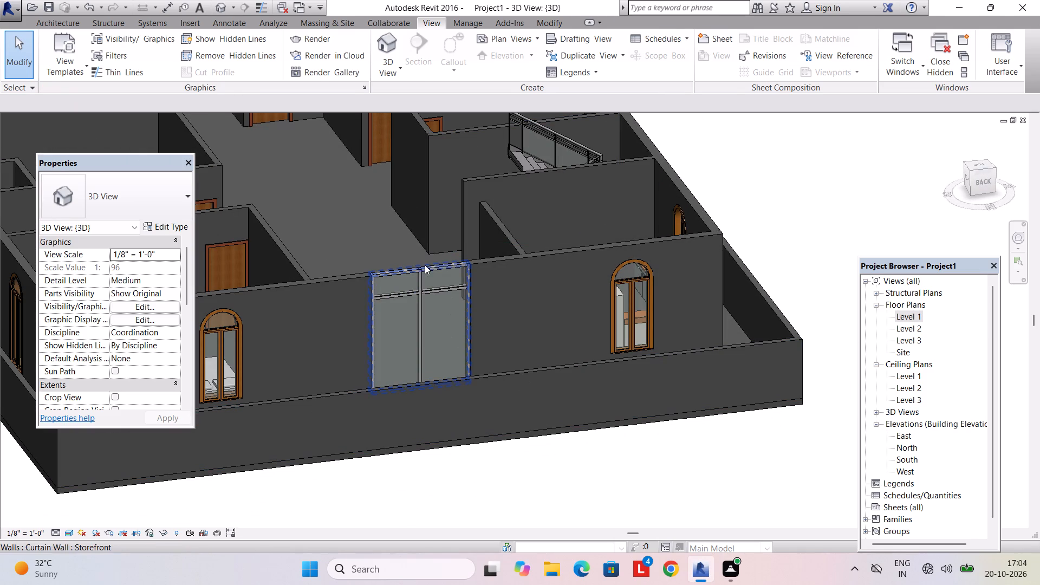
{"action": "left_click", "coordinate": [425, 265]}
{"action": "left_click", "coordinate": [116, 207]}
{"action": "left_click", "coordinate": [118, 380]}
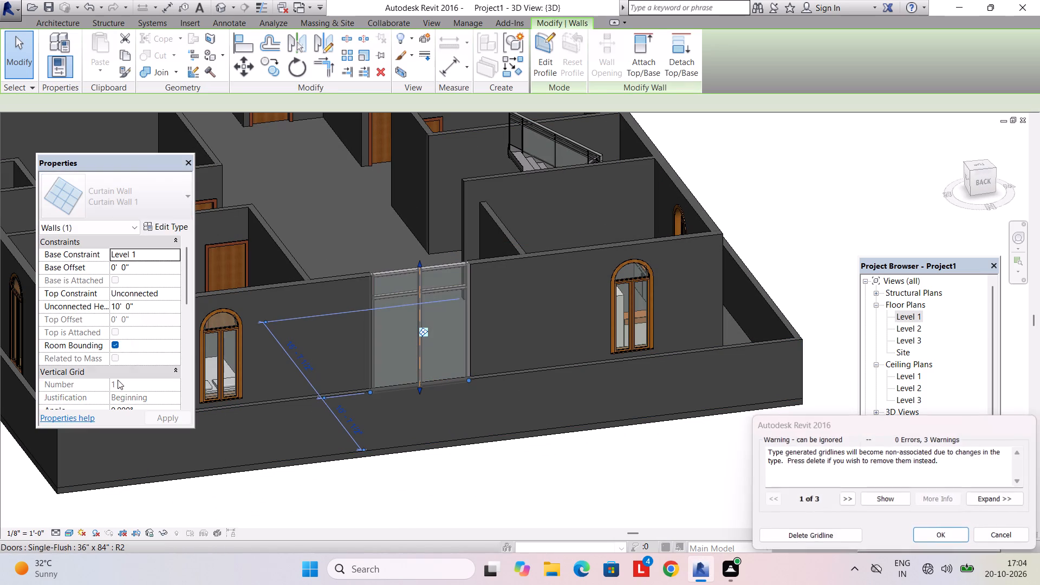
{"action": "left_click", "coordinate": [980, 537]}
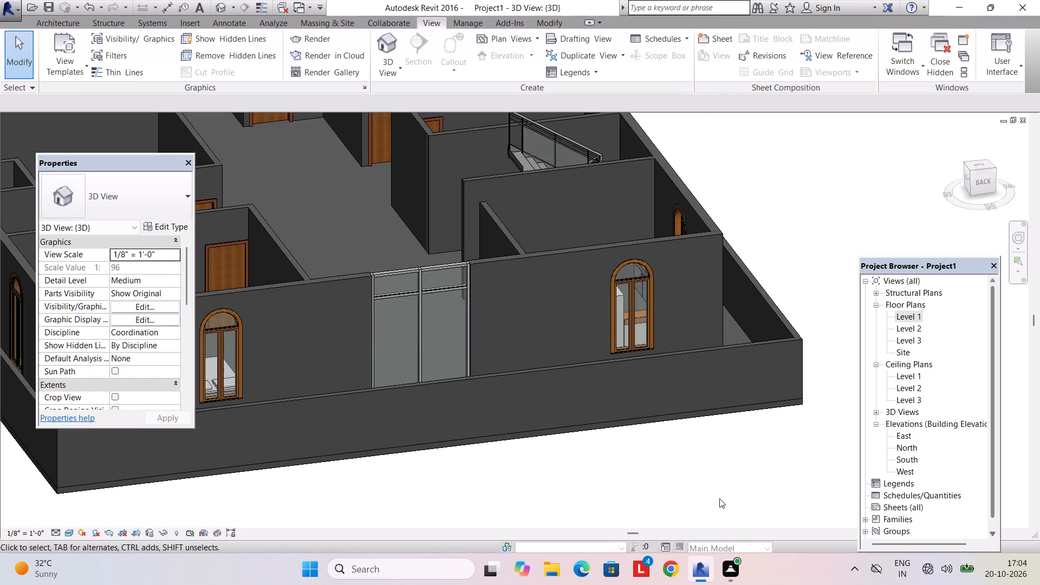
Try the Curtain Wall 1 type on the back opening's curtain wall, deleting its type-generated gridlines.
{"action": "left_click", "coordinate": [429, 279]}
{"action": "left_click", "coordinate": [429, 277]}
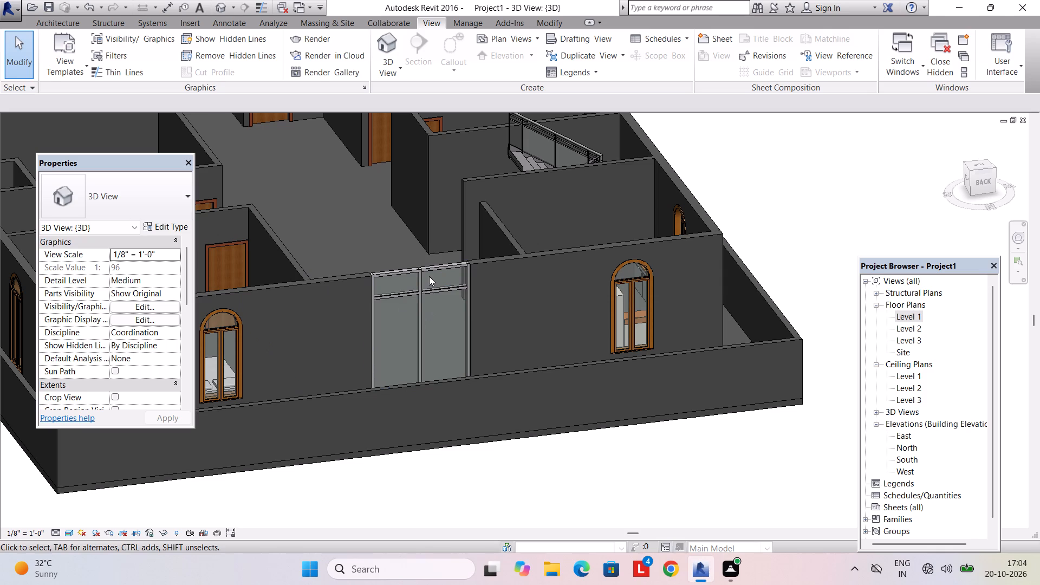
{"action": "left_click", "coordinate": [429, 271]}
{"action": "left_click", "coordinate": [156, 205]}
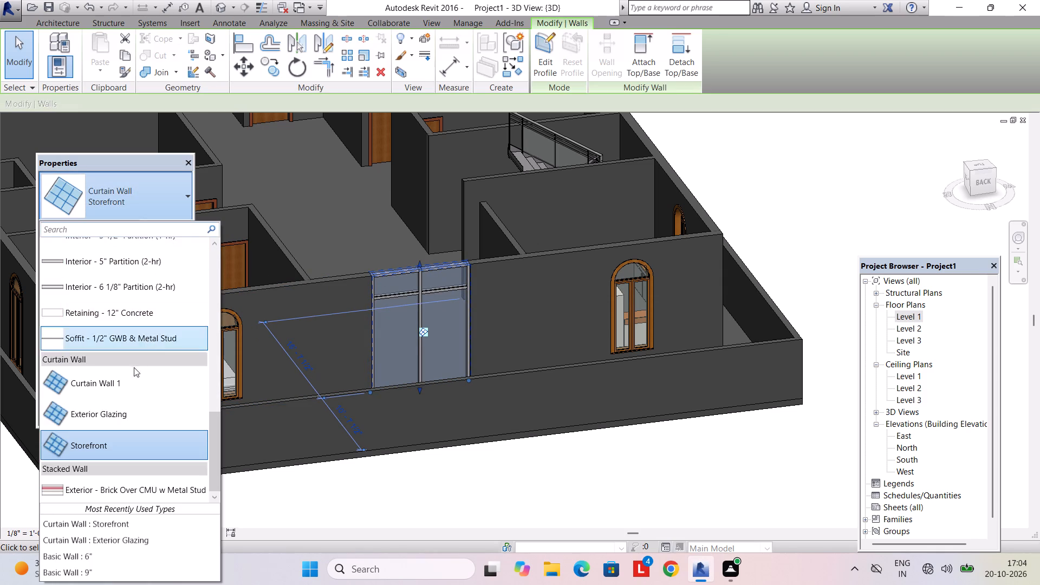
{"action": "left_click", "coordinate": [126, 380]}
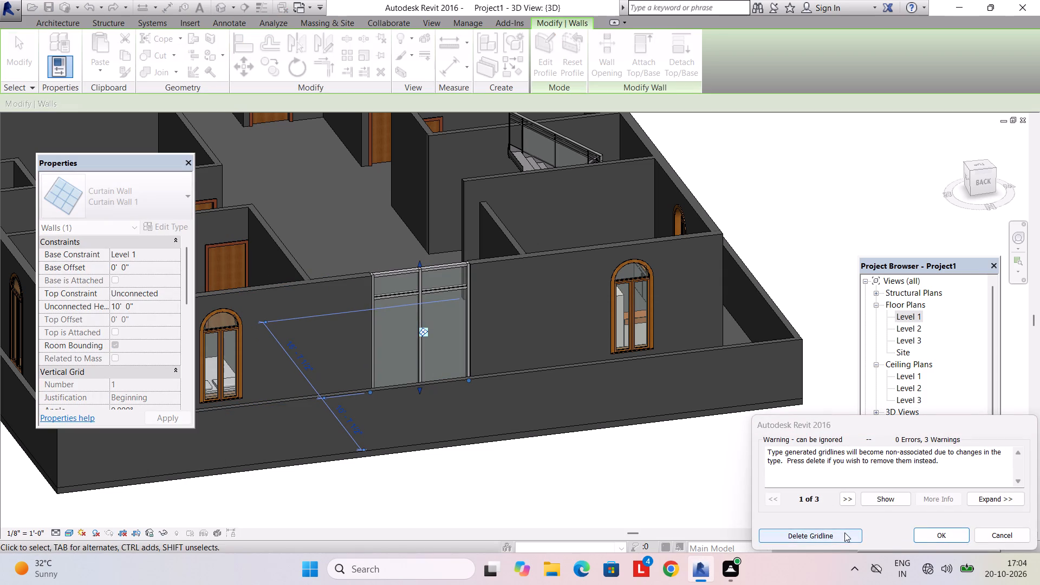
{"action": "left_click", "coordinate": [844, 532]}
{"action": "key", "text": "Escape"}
Set the curtain wall in the back opening back to the Storefront type.
{"action": "middle_click_drag", "start_coordinate": [469, 365], "coordinate": [458, 401], "text": "shift"}
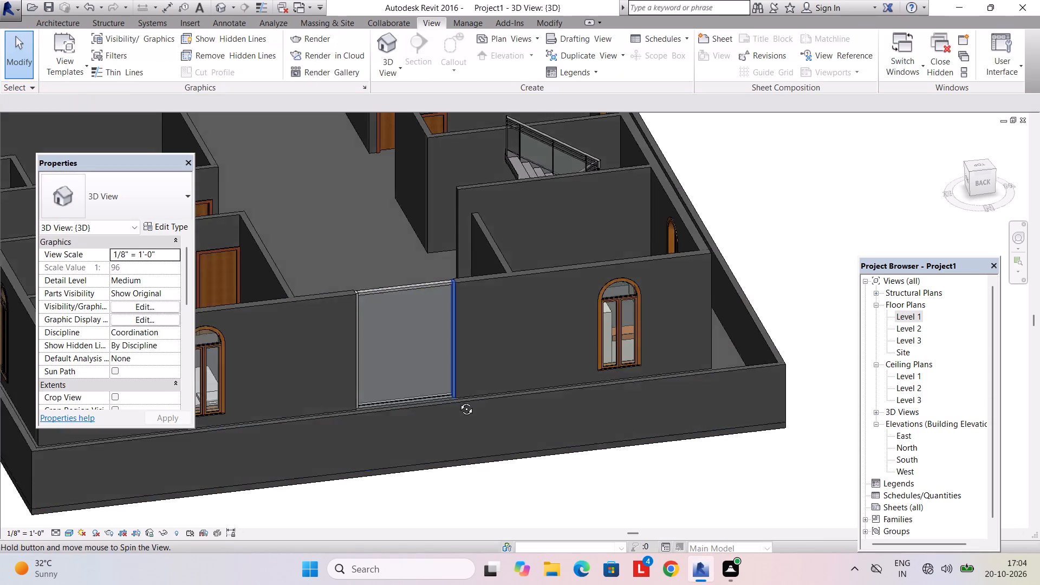
{"action": "middle_click_drag", "start_coordinate": [458, 401], "coordinate": [447, 447], "text": "shift"}
{"action": "left_click", "coordinate": [356, 348]}
{"action": "left_click", "coordinate": [108, 201]}
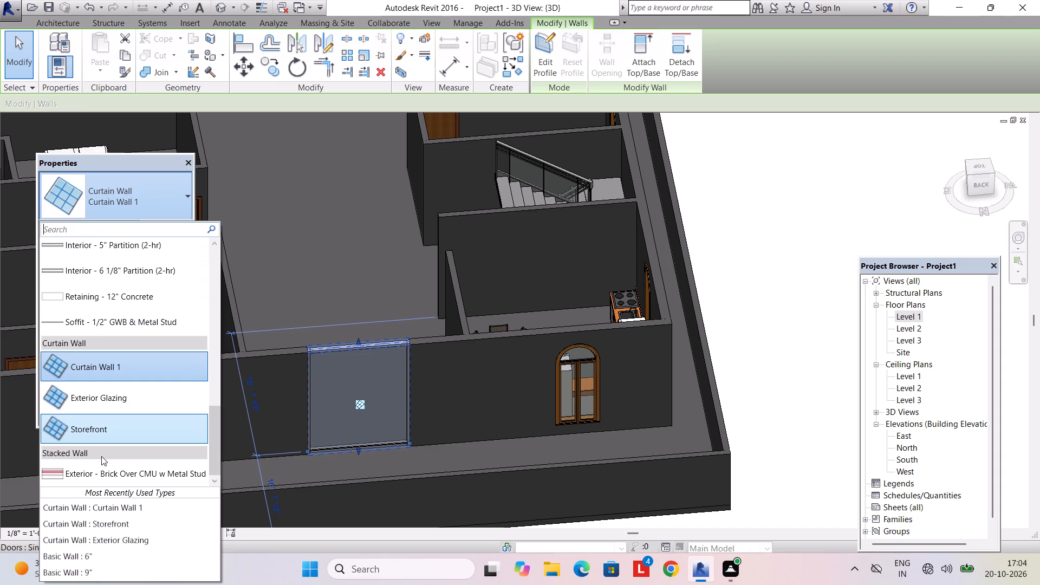
{"action": "left_click", "coordinate": [106, 427]}
{"action": "key", "text": "Escape"}
Examine the house's rooms, stair and new glazing from other sides in 3D, and return to the Level 1 floor plan.
{"action": "scroll", "coordinate": [497, 351], "scroll_direction": "down", "scroll_amount": 1}
{"action": "middle_click_drag", "start_coordinate": [493, 355], "coordinate": [578, 328], "text": "shift"}
{"action": "middle_click_drag", "start_coordinate": [689, 288], "coordinate": [783, 229], "text": "shift"}
{"action": "middle_click_drag", "start_coordinate": [778, 239], "coordinate": [695, 424]}
{"action": "middle_click_drag", "start_coordinate": [745, 373], "coordinate": [762, 364], "text": "shift"}
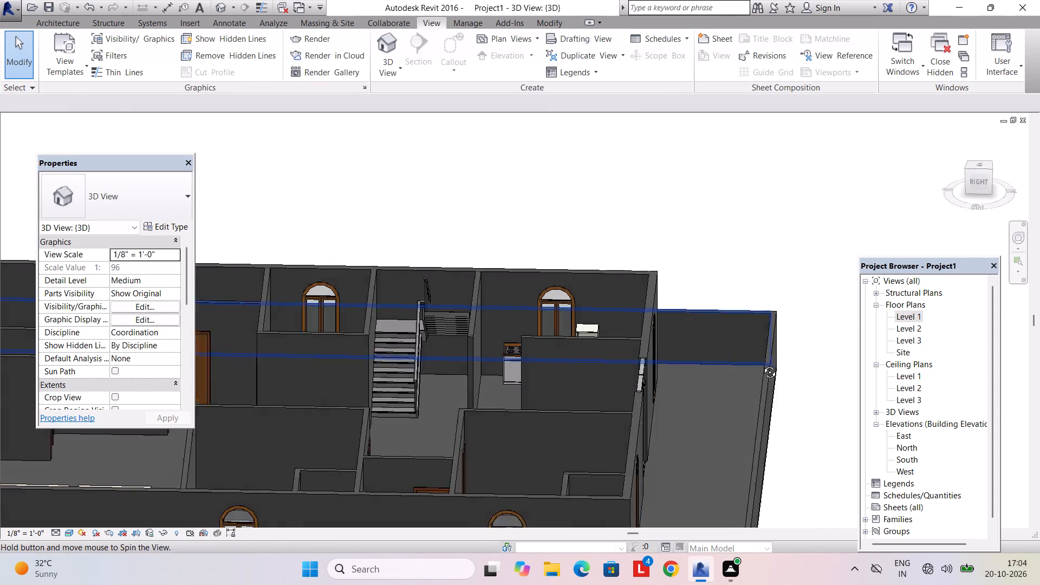
{"action": "middle_click_drag", "start_coordinate": [762, 364], "coordinate": [781, 343], "text": "shift"}
{"action": "left_click", "coordinate": [389, 59]}
{"action": "left_click", "coordinate": [389, 92]}
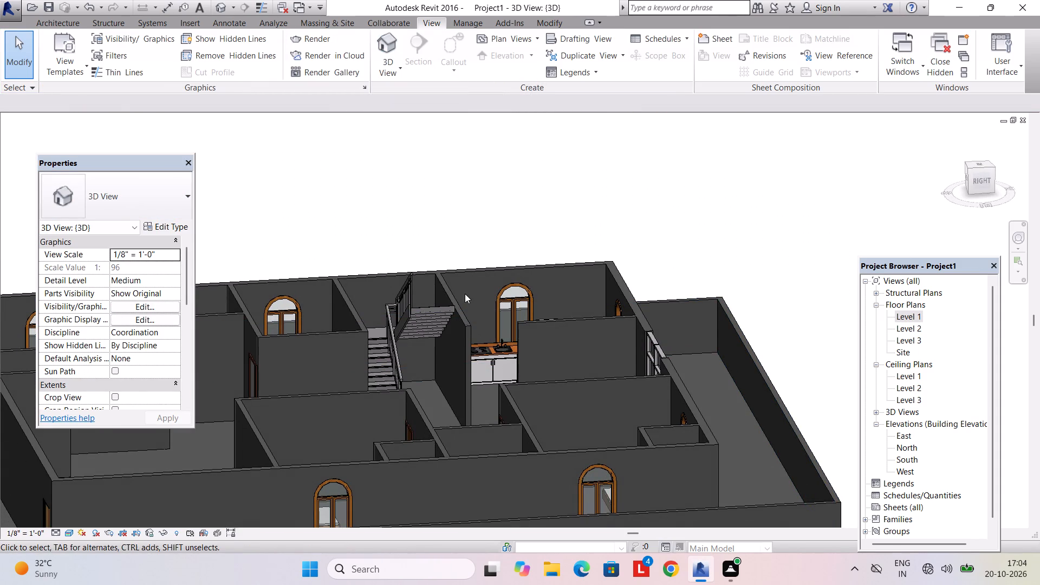
{"action": "scroll", "coordinate": [465, 295], "scroll_direction": "down", "scroll_amount": 1}
{"action": "double_click", "coordinate": [901, 315]}
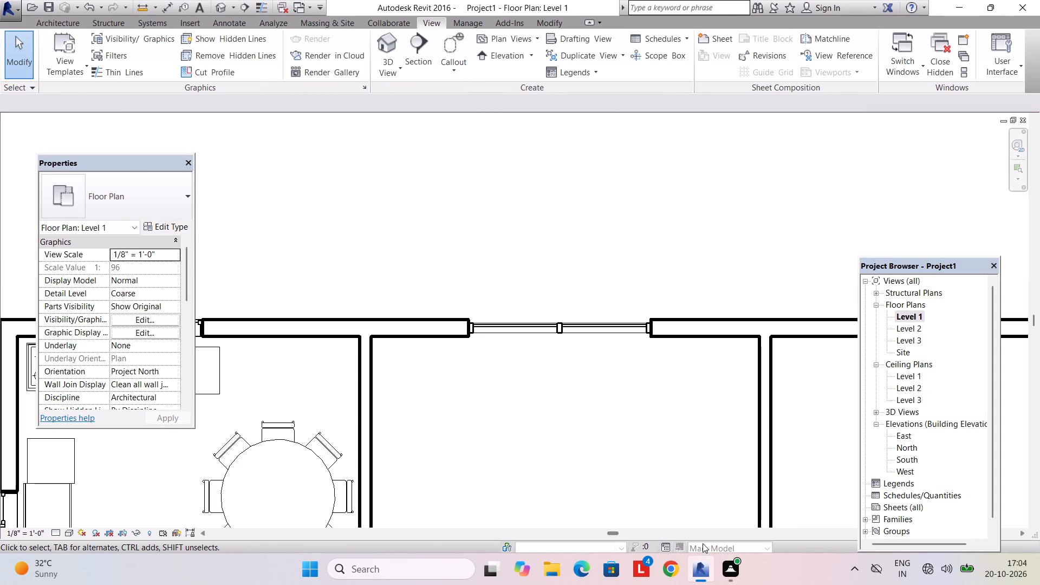
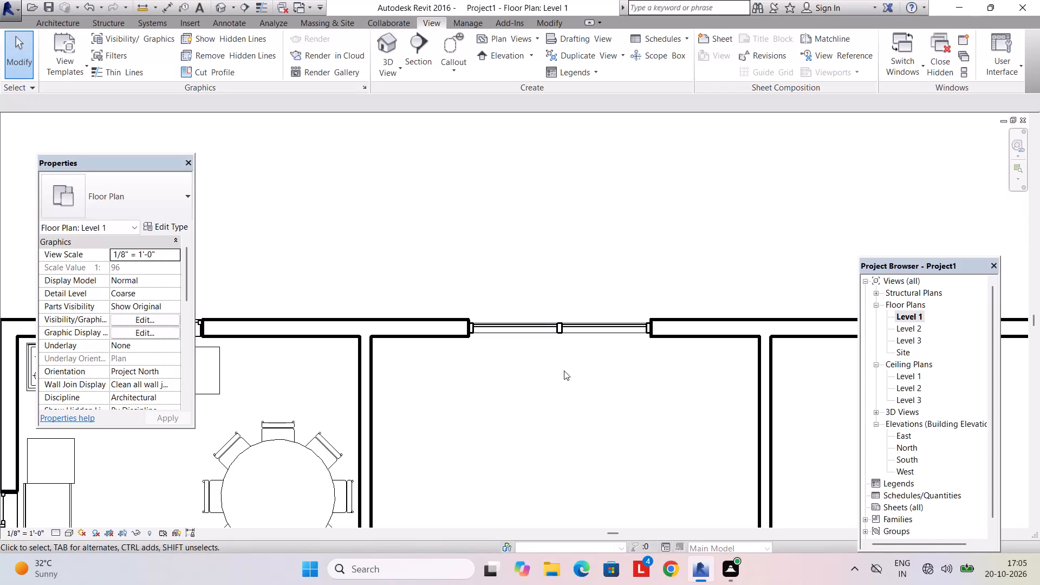
Copy the entire Level 1 house with its walls, stair, doors, windows and furniture to the clipboard, leaving out the compound walls.
{"action": "scroll", "coordinate": [632, 362], "scroll_direction": "down", "scroll_amount": 4}
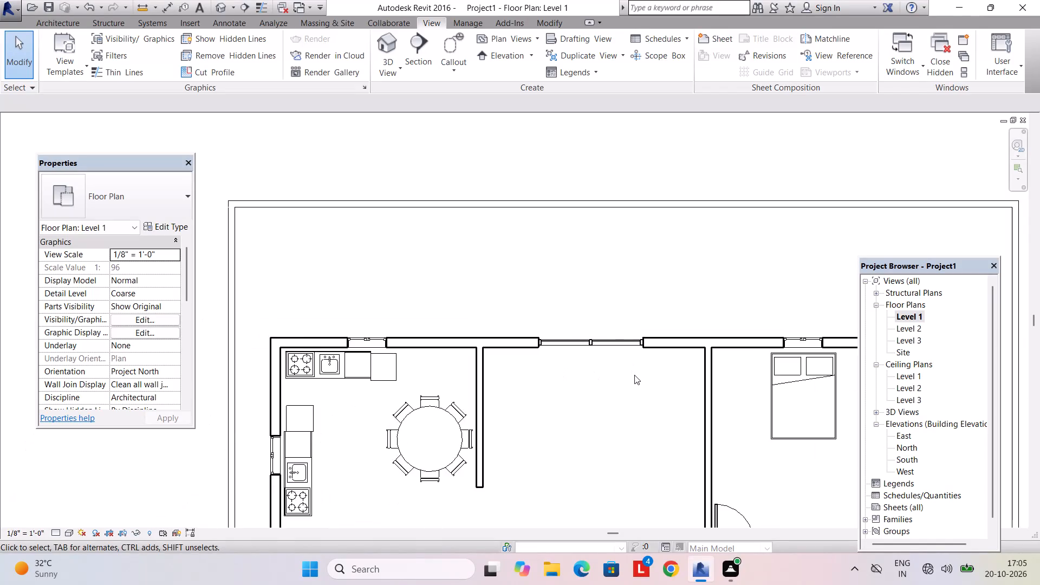
{"action": "scroll", "coordinate": [634, 375], "scroll_direction": "down", "scroll_amount": 4}
{"action": "middle_click_drag", "start_coordinate": [634, 380], "coordinate": [616, 323]}
{"action": "scroll", "coordinate": [610, 345], "scroll_direction": "down", "scroll_amount": 2}
{"action": "middle_click_drag", "start_coordinate": [603, 392], "coordinate": [569, 325]}
{"action": "middle_click_drag", "start_coordinate": [556, 348], "coordinate": [511, 277]}
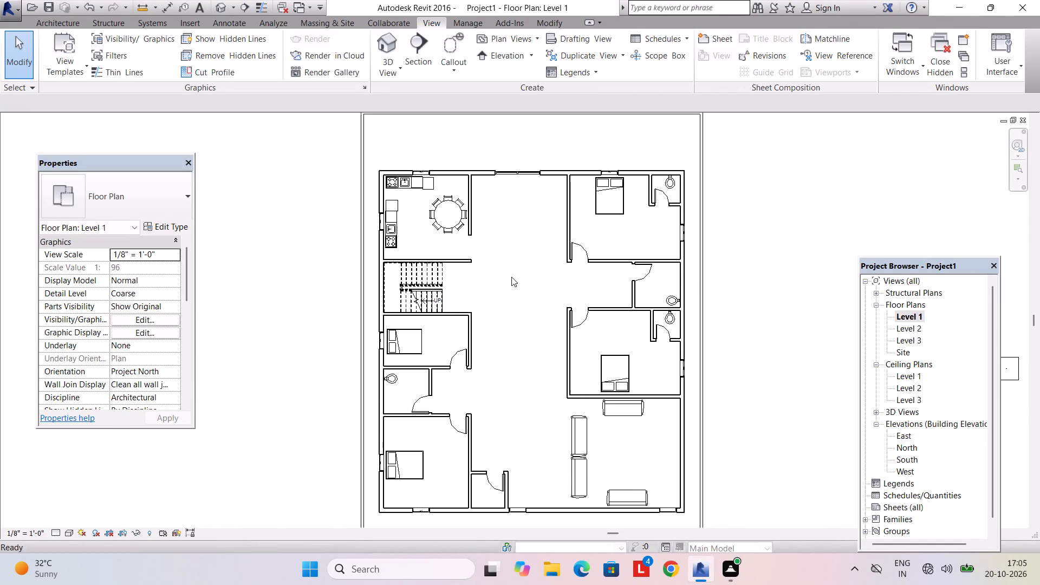
{"action": "middle_click_drag", "start_coordinate": [517, 336], "coordinate": [506, 286]}
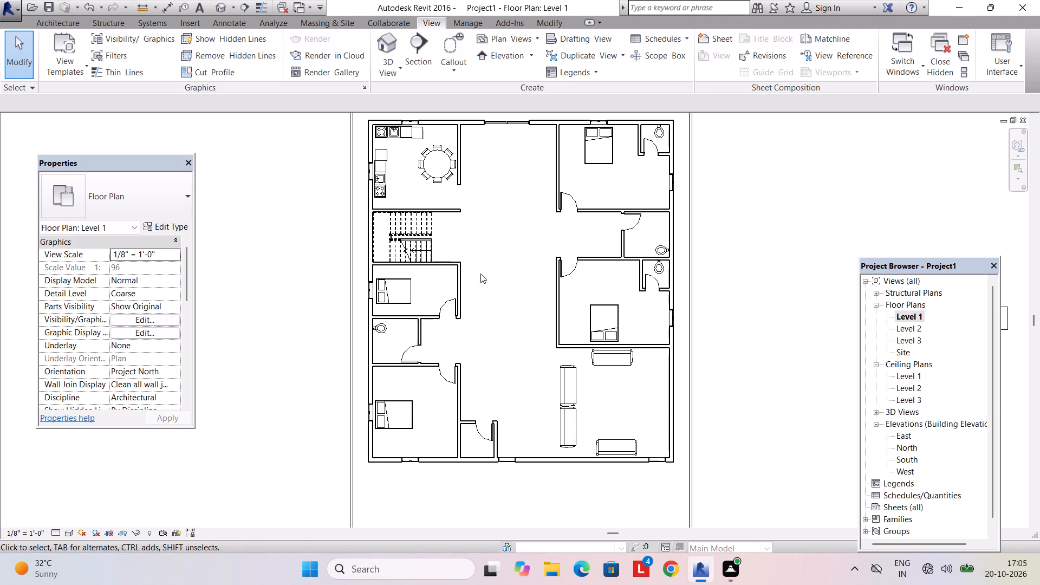
{"action": "middle_click_drag", "start_coordinate": [484, 282], "coordinate": [490, 359]}
{"action": "left_click_drag", "start_coordinate": [369, 172], "coordinate": [554, 411]}
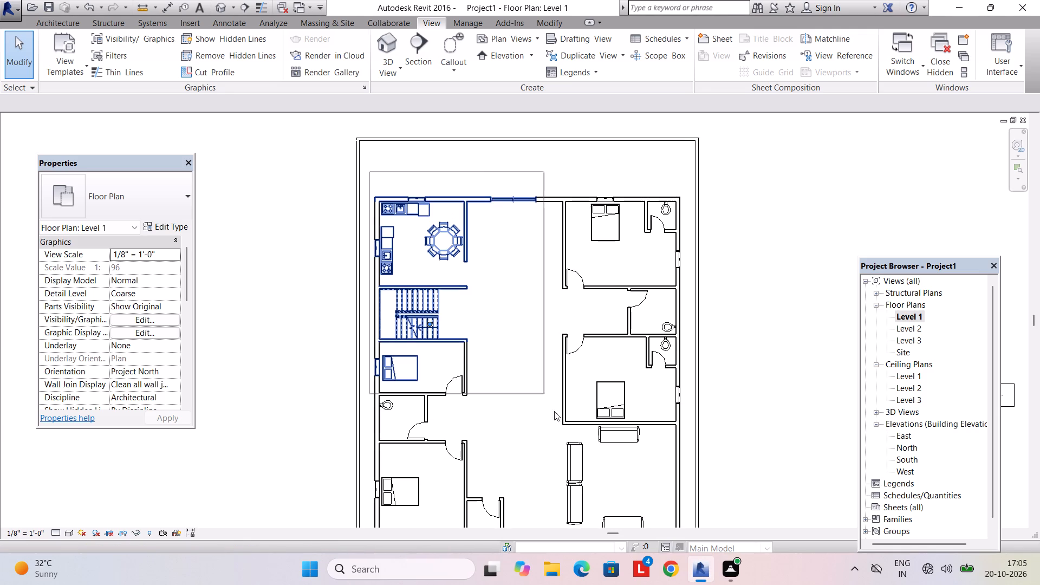
{"action": "left_click_drag", "start_coordinate": [554, 411], "coordinate": [573, 317]}
{"action": "middle_click_drag", "start_coordinate": [597, 450], "coordinate": [573, 314]}
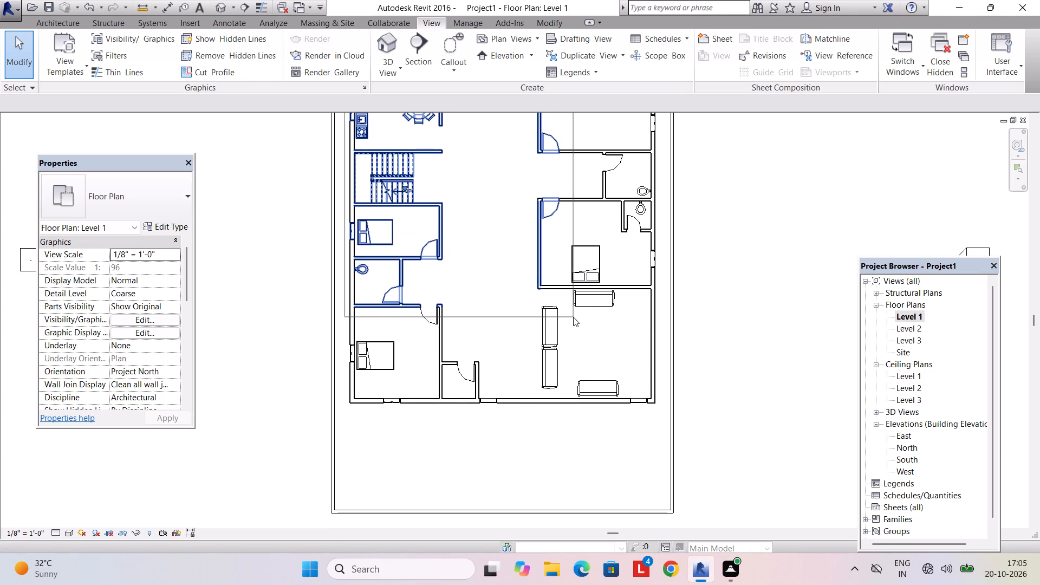
{"action": "left_click_drag", "start_coordinate": [573, 317], "coordinate": [662, 418]}
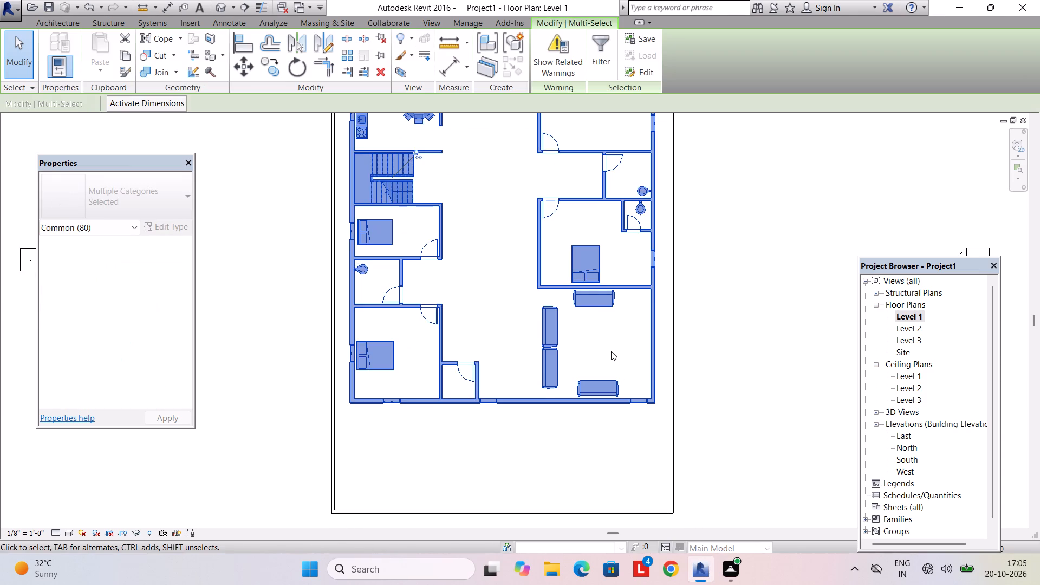
{"action": "scroll", "coordinate": [586, 339], "scroll_direction": "down", "scroll_amount": 3}
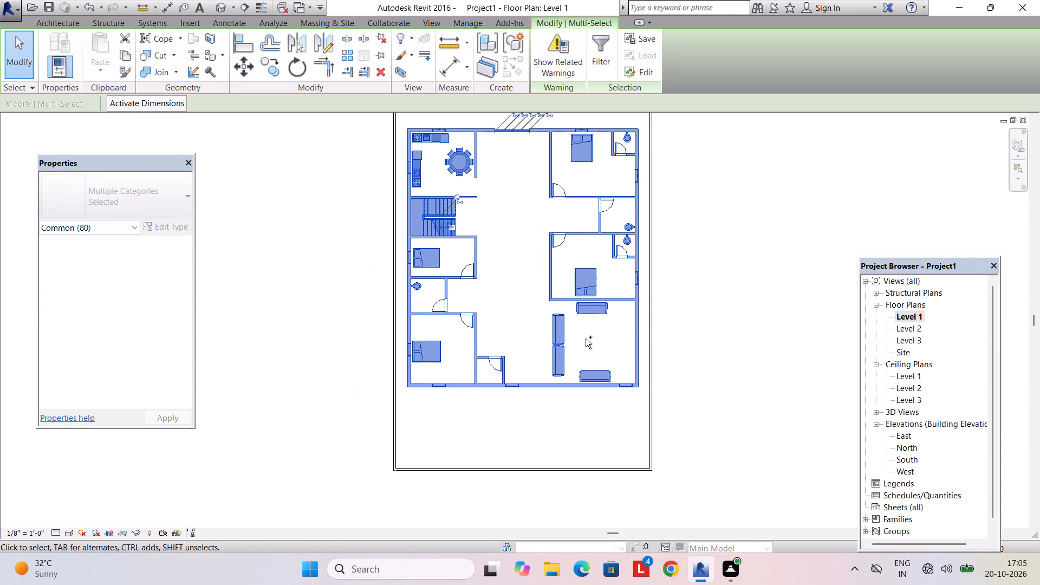
{"action": "key", "text": "ctrl+c"}
Paste the copied house into the Level 2 floor plan, aligned over the Level 1 layout, and finish the paste.
{"action": "double_click", "coordinate": [909, 327]}
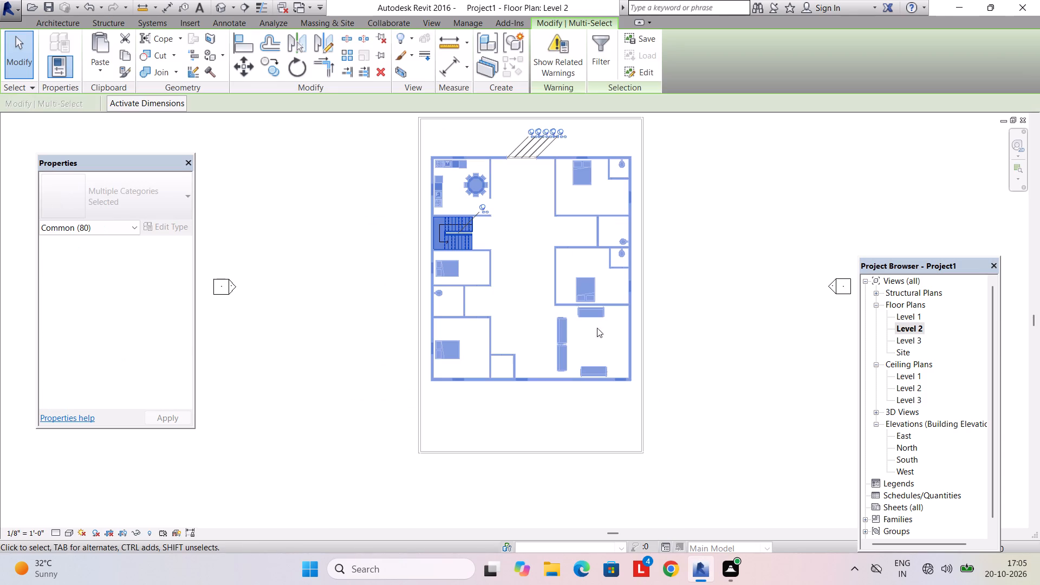
{"action": "key", "text": "Escape"}
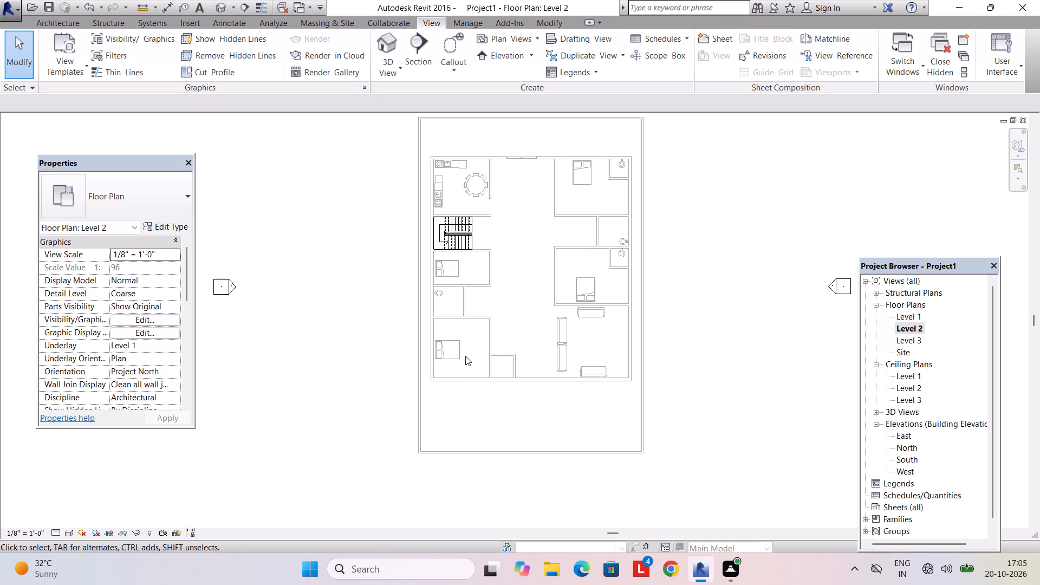
{"action": "key", "text": "ctrl+v"}
{"action": "scroll", "coordinate": [416, 399], "scroll_direction": "up", "scroll_amount": 9}
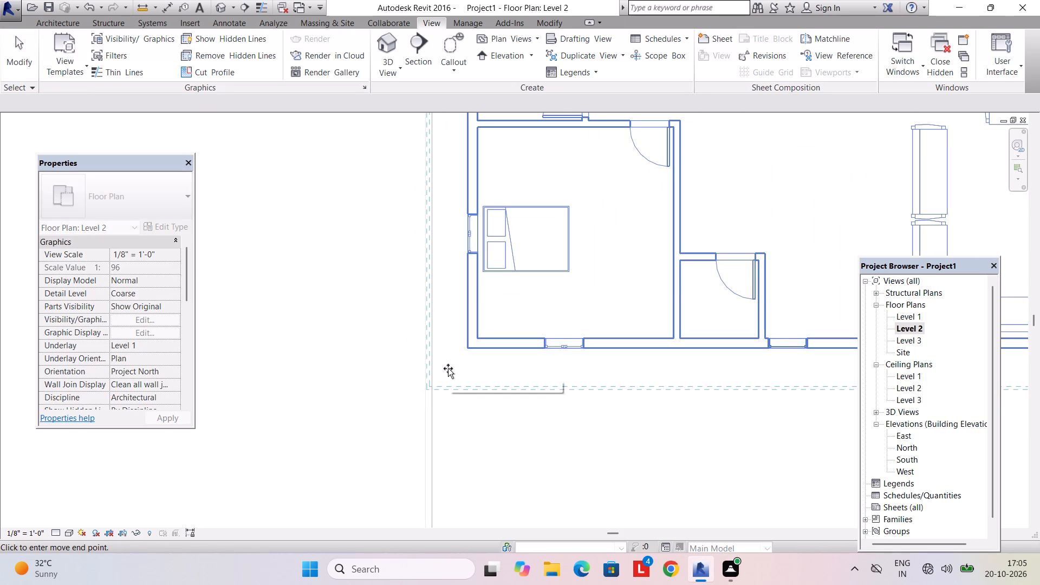
{"action": "scroll", "coordinate": [449, 366], "scroll_direction": "up", "scroll_amount": 12}
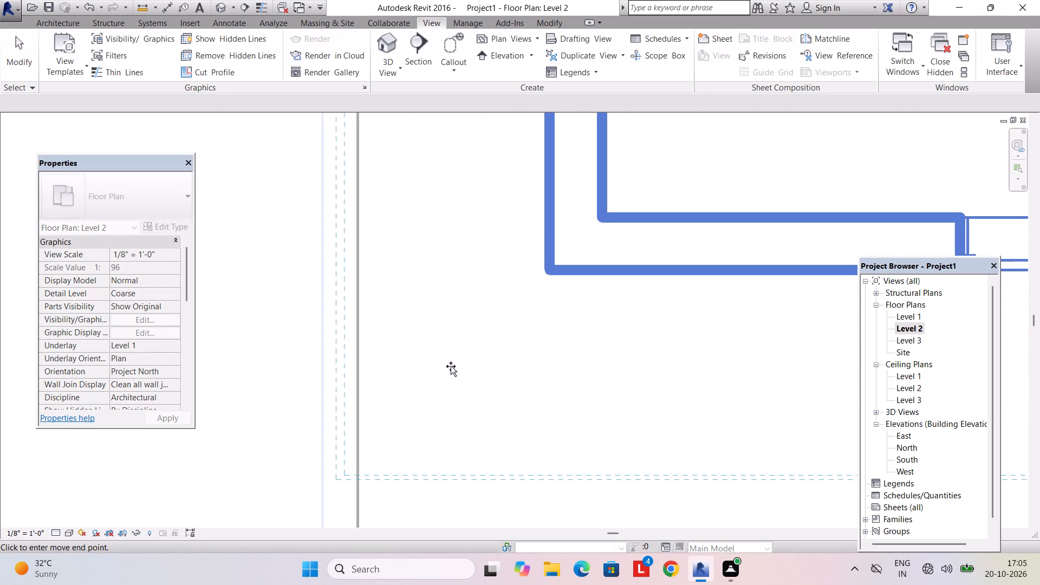
{"action": "scroll", "coordinate": [457, 362], "scroll_direction": "up", "scroll_amount": 5}
{"action": "middle_click_drag", "start_coordinate": [457, 362], "coordinate": [502, 187]}
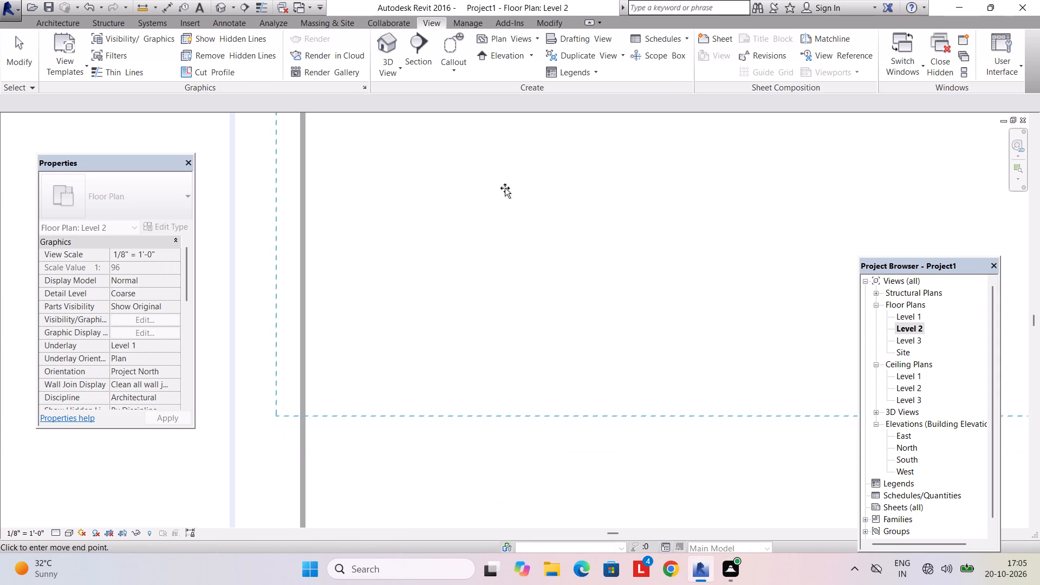
{"action": "scroll", "coordinate": [505, 188], "scroll_direction": "up", "scroll_amount": 3}
{"action": "middle_click_drag", "start_coordinate": [505, 188], "coordinate": [561, 94]}
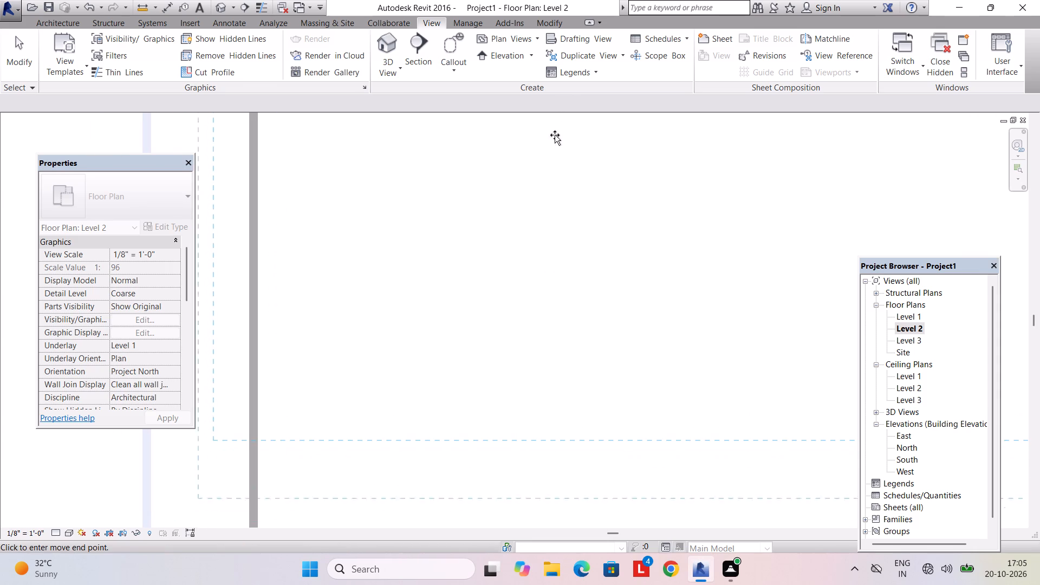
{"action": "middle_click_drag", "start_coordinate": [544, 162], "coordinate": [542, 191]}
{"action": "scroll", "coordinate": [542, 191], "scroll_direction": "down", "scroll_amount": 2}
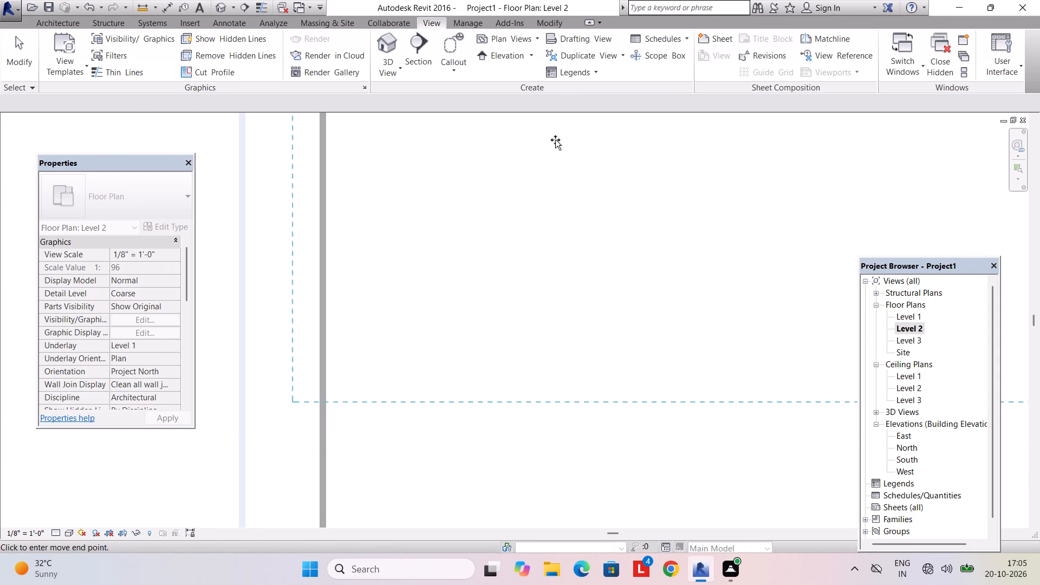
{"action": "left_click", "coordinate": [555, 139]}
{"action": "key", "text": "Escape"}
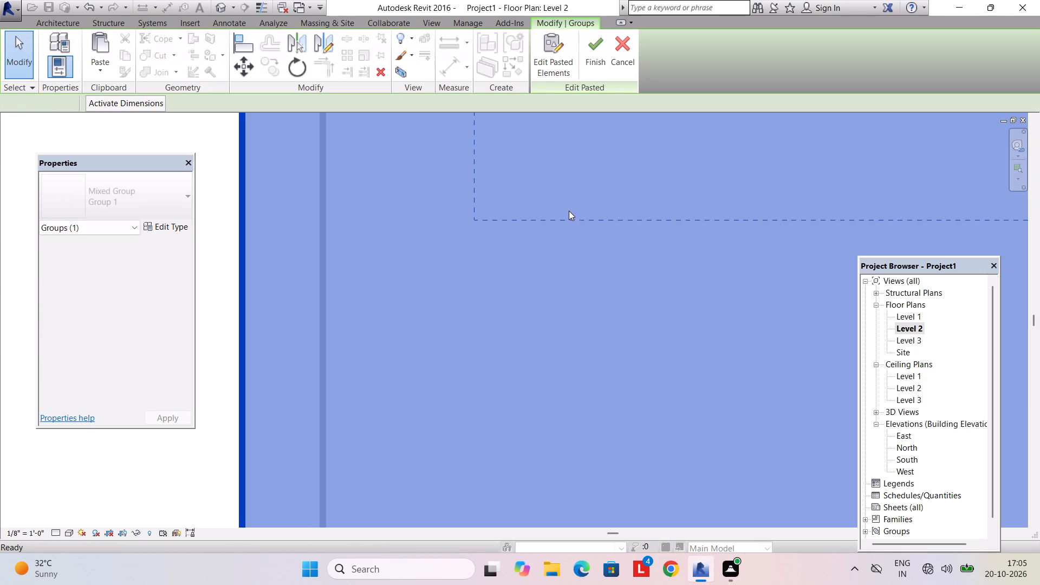
{"action": "key", "text": "Escape"}
{"action": "scroll", "coordinate": [566, 207], "scroll_direction": "down", "scroll_amount": 14}
{"action": "middle_click_drag", "start_coordinate": [600, 239], "coordinate": [393, 339]}
{"action": "key", "text": "Escape"}
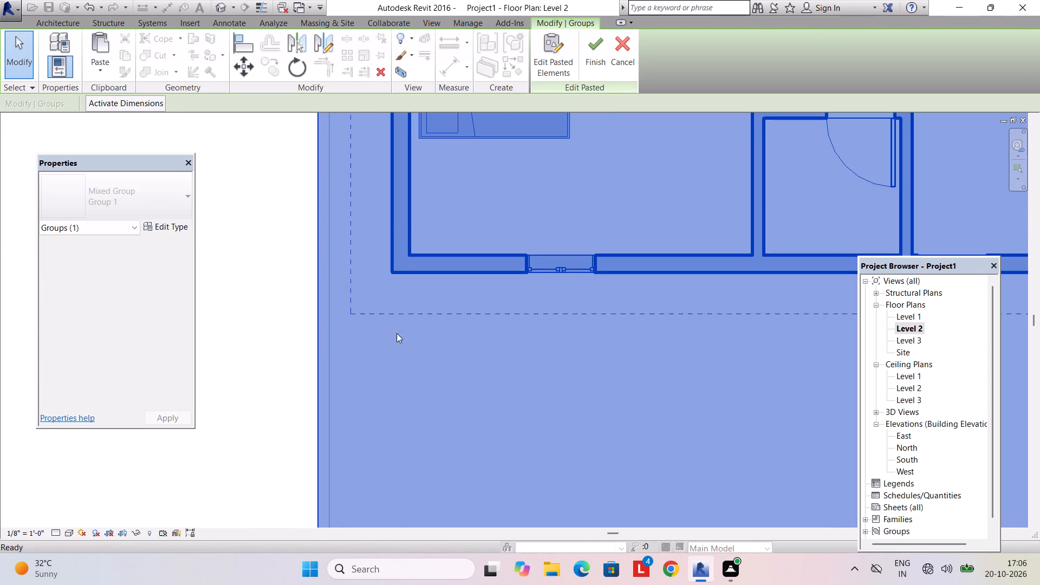
{"action": "scroll", "coordinate": [654, 333], "scroll_direction": "down", "scroll_amount": 8}
{"action": "middle_click_drag", "start_coordinate": [636, 341], "coordinate": [544, 374]}
{"action": "scroll", "coordinate": [583, 311], "scroll_direction": "down", "scroll_amount": 4}
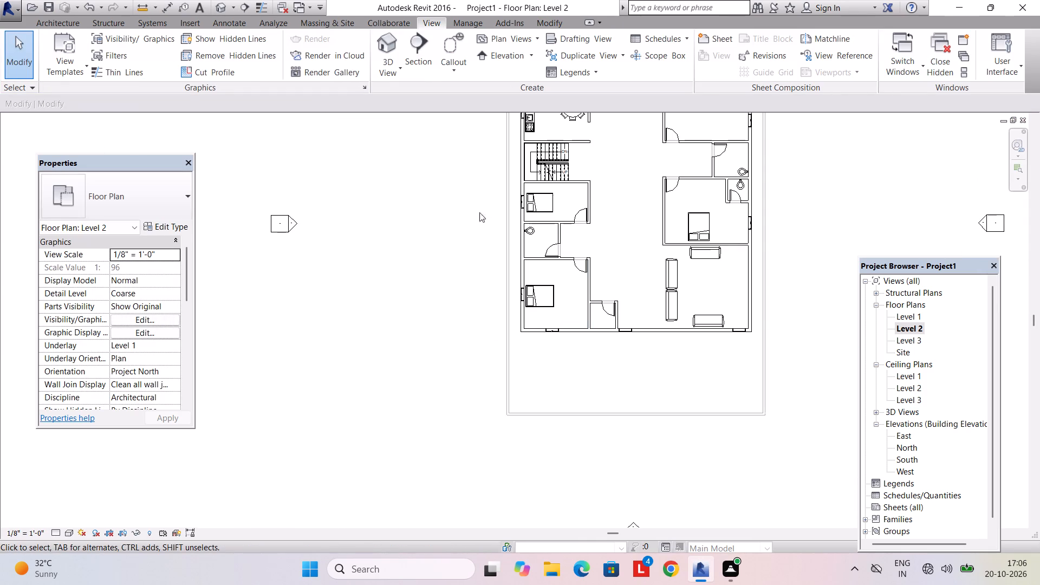
Examine the two-storey house in 3D from the side, front and above, checking the upper floor's alignment and front windows.
{"action": "left_click", "coordinate": [389, 77]}
{"action": "left_click", "coordinate": [389, 91]}
{"action": "scroll", "coordinate": [549, 284], "scroll_direction": "down", "scroll_amount": 2}
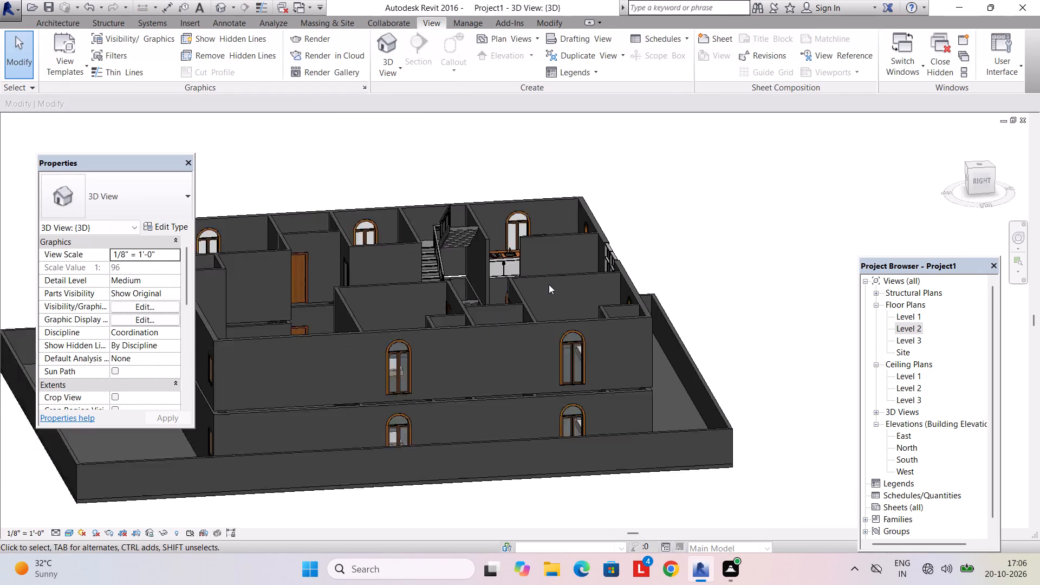
{"action": "scroll", "coordinate": [549, 284], "scroll_direction": "down", "scroll_amount": 2}
{"action": "middle_click_drag", "start_coordinate": [549, 289], "coordinate": [610, 360]}
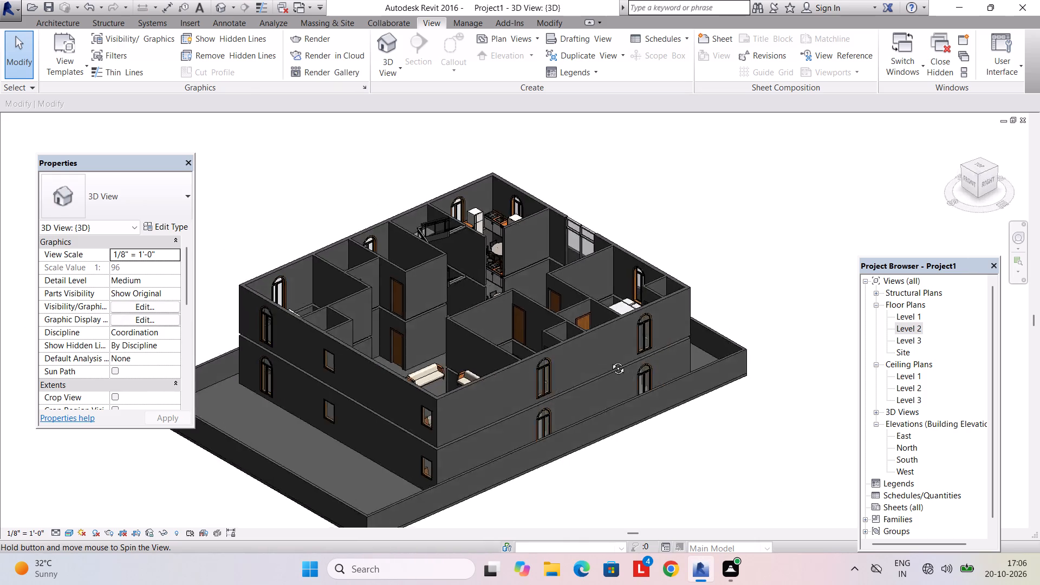
{"action": "middle_click_drag", "start_coordinate": [610, 360], "coordinate": [732, 255]}
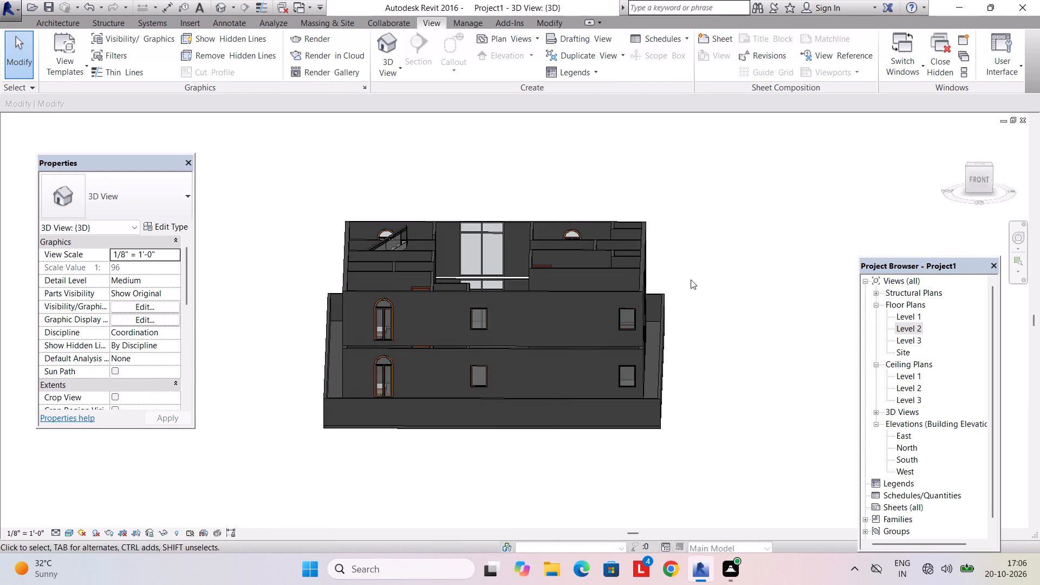
{"action": "middle_click_drag", "start_coordinate": [691, 279], "coordinate": [720, 519], "text": "shift"}
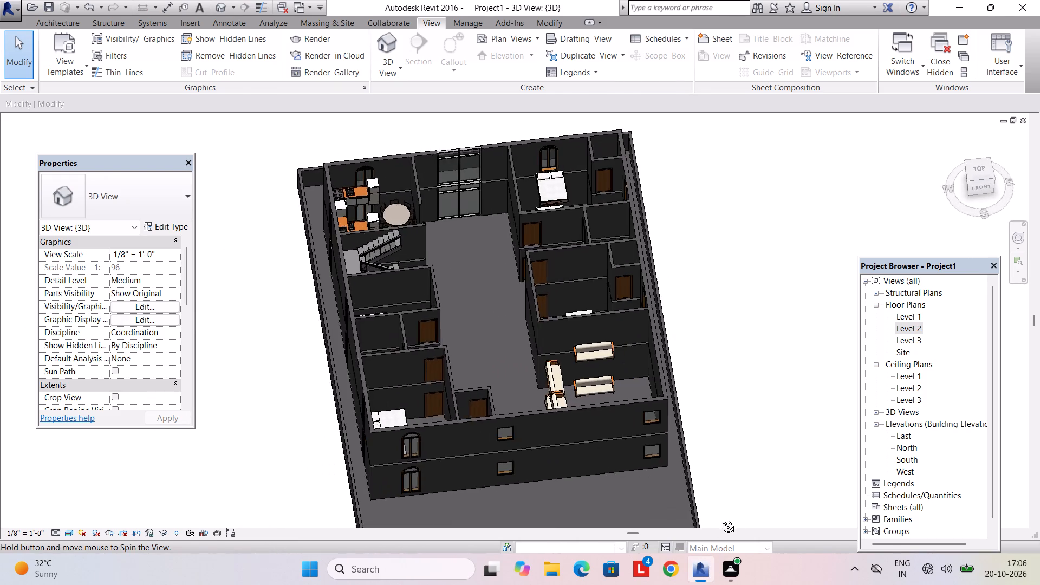
{"action": "middle_click_drag", "start_coordinate": [720, 519], "coordinate": [744, 513], "text": "shift"}
{"action": "middle_click_drag", "start_coordinate": [734, 487], "coordinate": [690, 406], "text": "shift"}
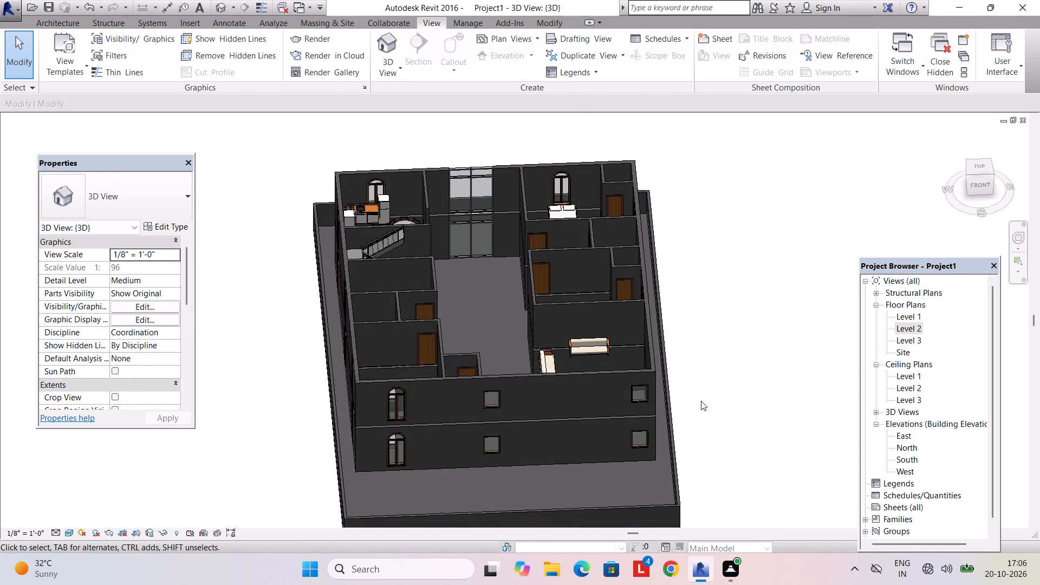
In the Level 2 plan, delete the bedroom window and both fixed 36" x 48" windows from the front wall.
{"action": "left_click", "coordinate": [912, 328]}
{"action": "left_click", "coordinate": [911, 330]}
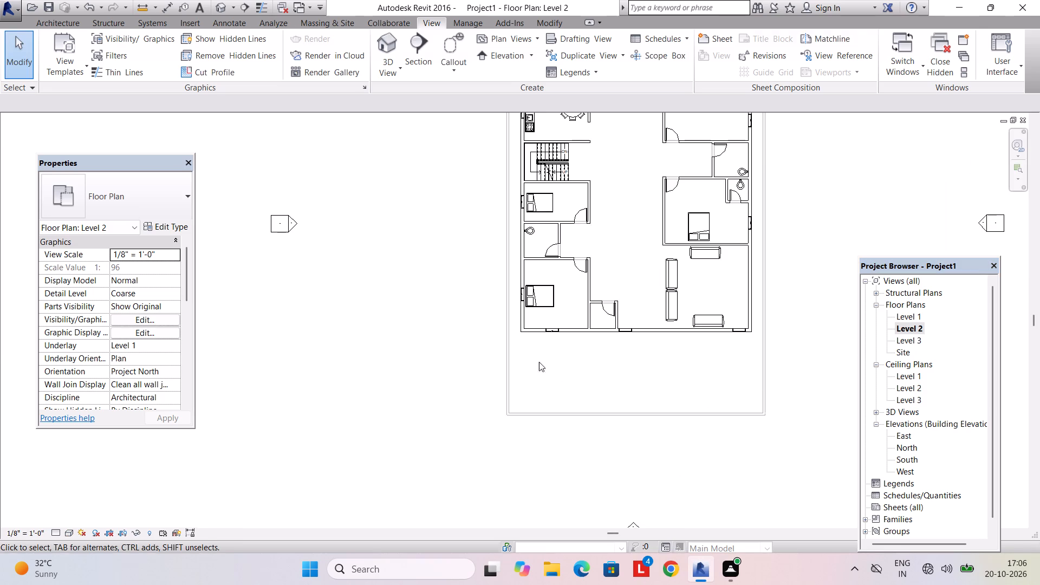
{"action": "scroll", "coordinate": [537, 353], "scroll_direction": "up", "scroll_amount": 2}
{"action": "left_click", "coordinate": [547, 328]}
{"action": "key", "text": "Delete"}
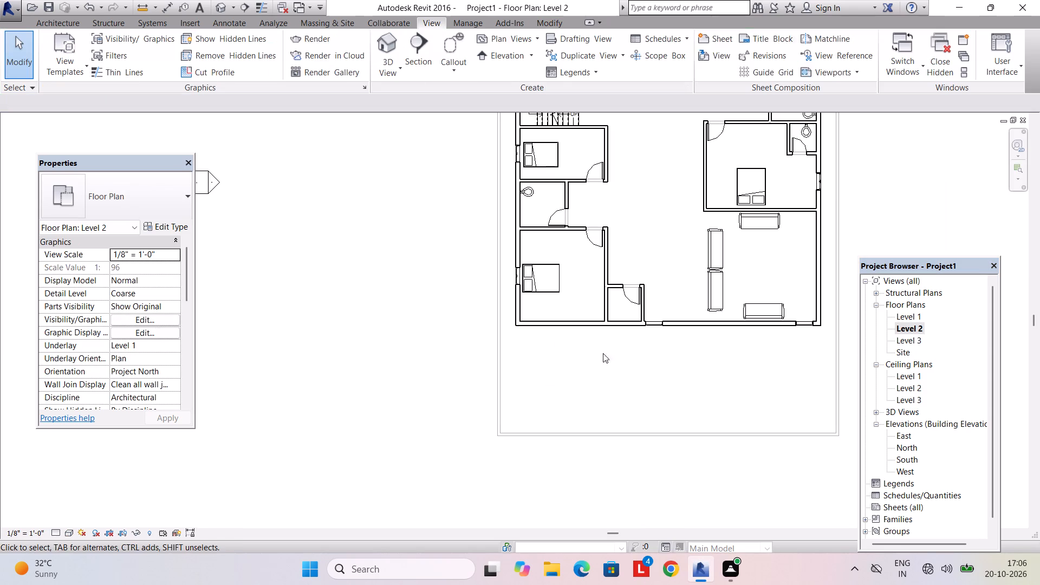
{"action": "middle_click_drag", "start_coordinate": [690, 360], "coordinate": [651, 370]}
{"action": "middle_click_drag", "start_coordinate": [651, 372], "coordinate": [645, 426]}
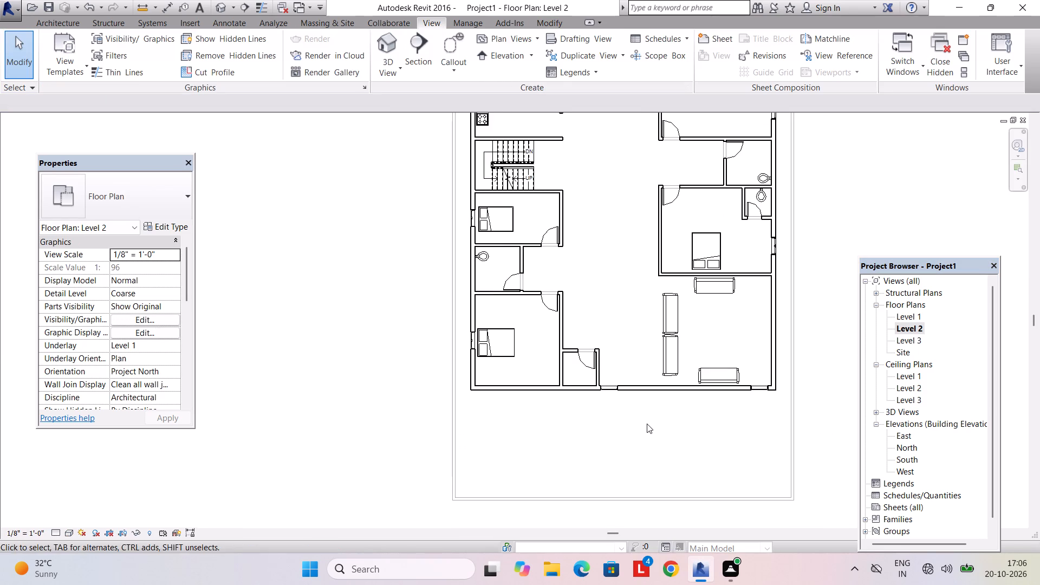
{"action": "middle_click_drag", "start_coordinate": [649, 408], "coordinate": [636, 434]}
{"action": "left_click", "coordinate": [599, 420]}
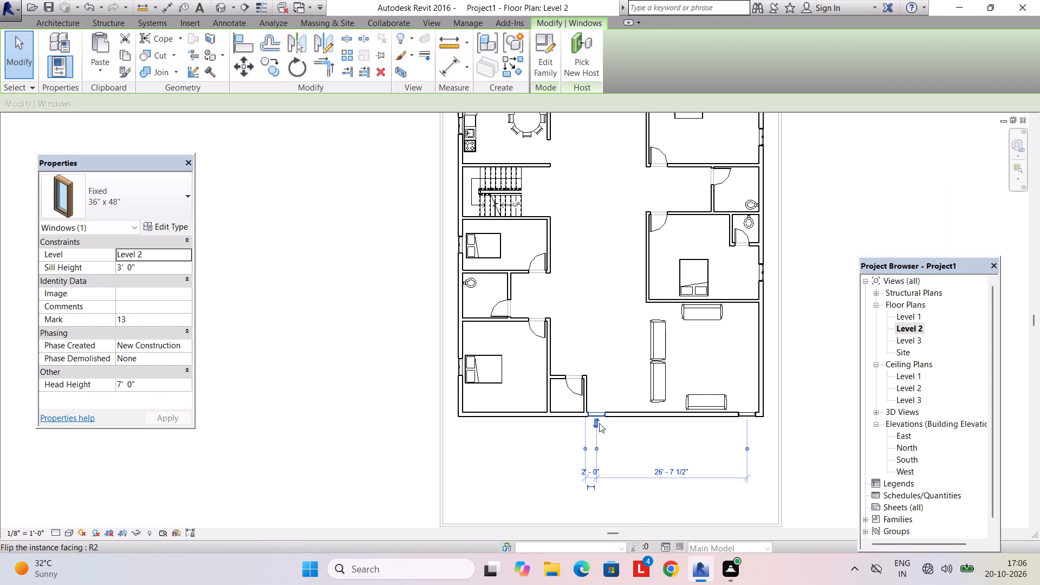
{"action": "key", "text": "Delete"}
{"action": "middle_click_drag", "start_coordinate": [647, 421], "coordinate": [645, 458]}
{"action": "scroll", "coordinate": [645, 458], "scroll_direction": "up", "scroll_amount": 3}
{"action": "middle_click_drag", "start_coordinate": [640, 475], "coordinate": [637, 458]}
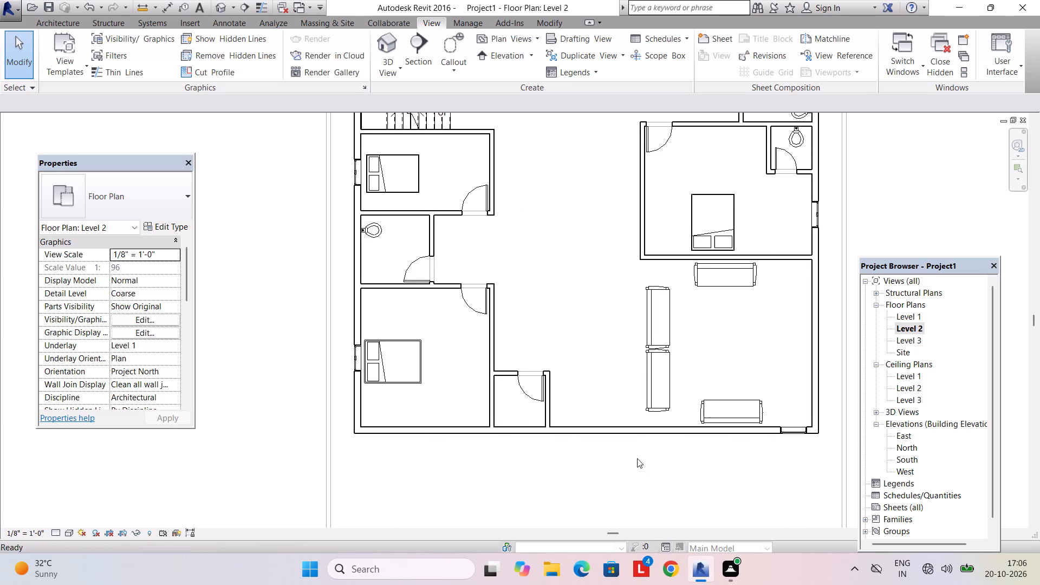
{"action": "left_click", "coordinate": [782, 432]}
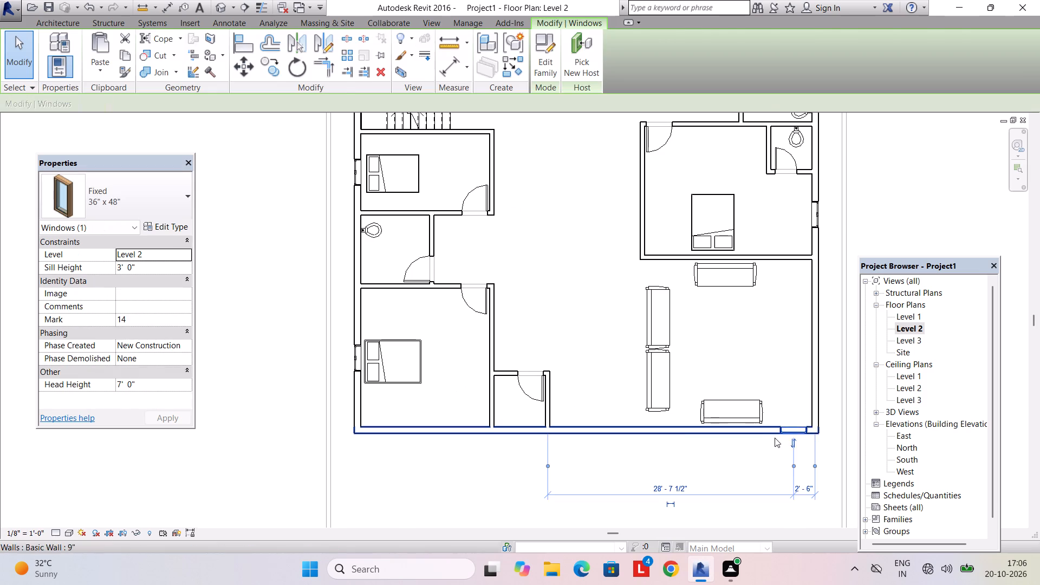
{"action": "key", "text": "Delete"}
Copy the front bedroom's side window (Combination Rtp with Trim 36" x 72") into the living room's front wall, 10' 6" from the side wall.
{"action": "left_click", "coordinate": [353, 358]}
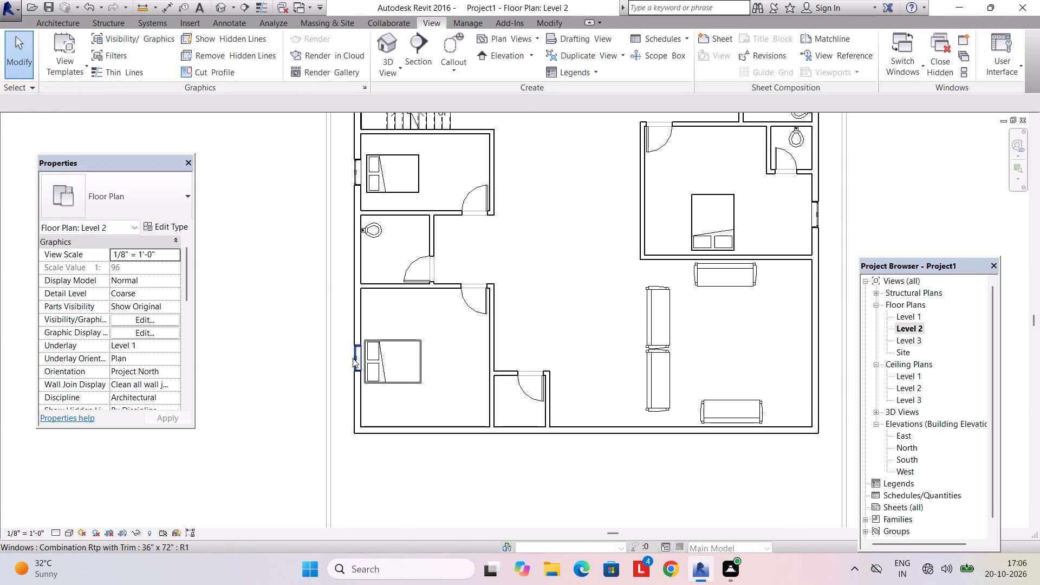
{"action": "key", "text": "ctrl+c"}
{"action": "key", "text": "Escape"}
{"action": "key", "text": "ctrl+v"}
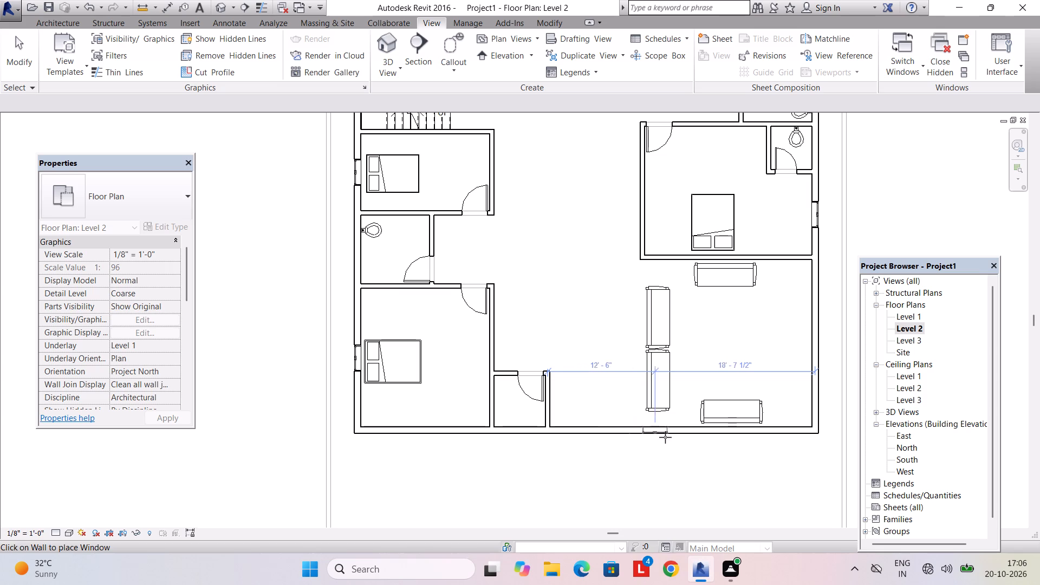
{"action": "left_click", "coordinate": [724, 436]}
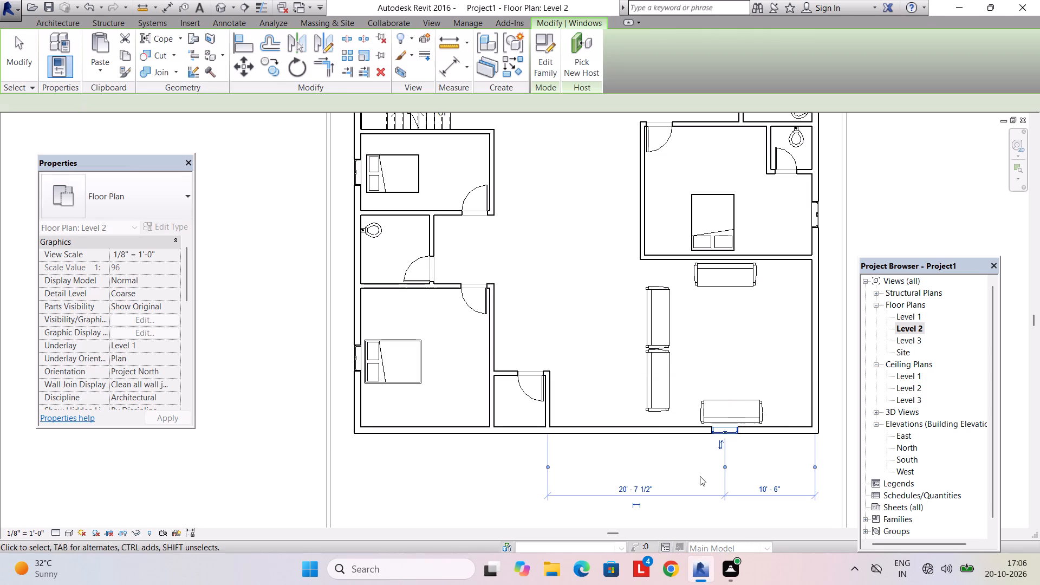
{"action": "key", "text": "Escape"}
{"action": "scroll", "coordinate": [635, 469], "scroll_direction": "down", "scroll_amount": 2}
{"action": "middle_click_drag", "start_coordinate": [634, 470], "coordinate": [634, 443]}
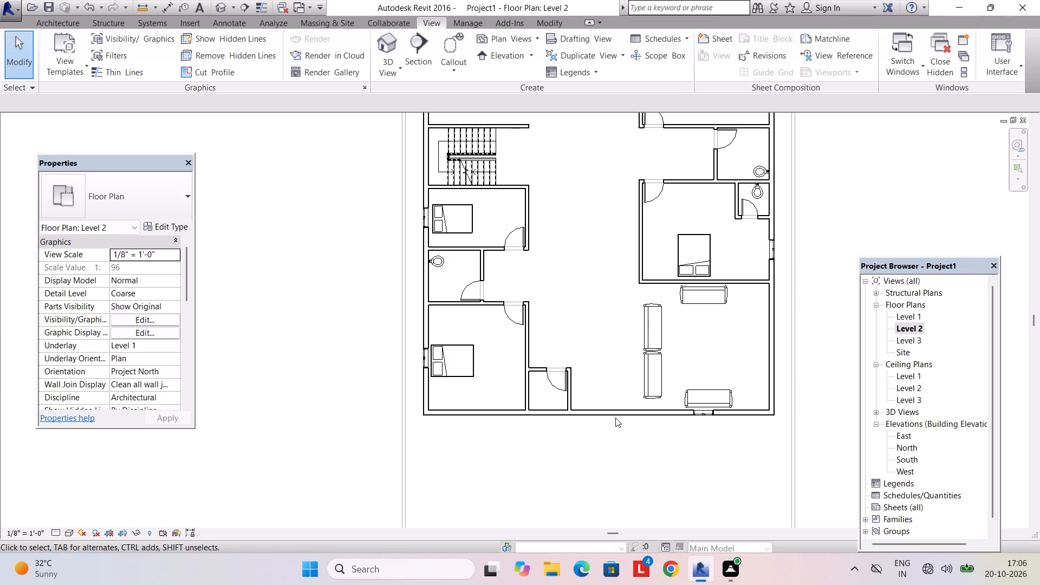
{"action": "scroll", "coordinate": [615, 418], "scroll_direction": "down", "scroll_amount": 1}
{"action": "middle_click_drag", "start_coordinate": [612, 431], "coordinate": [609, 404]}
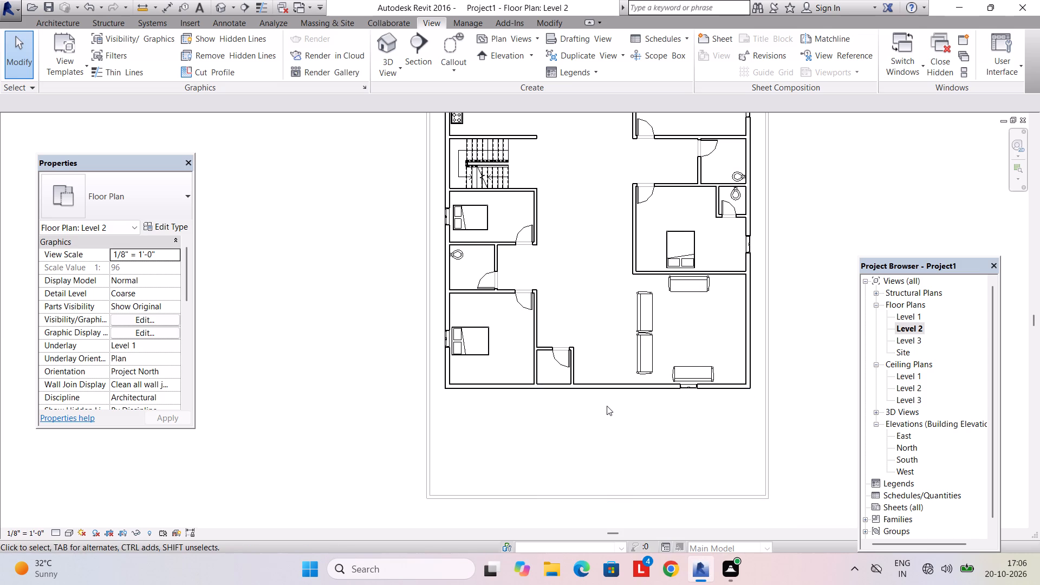
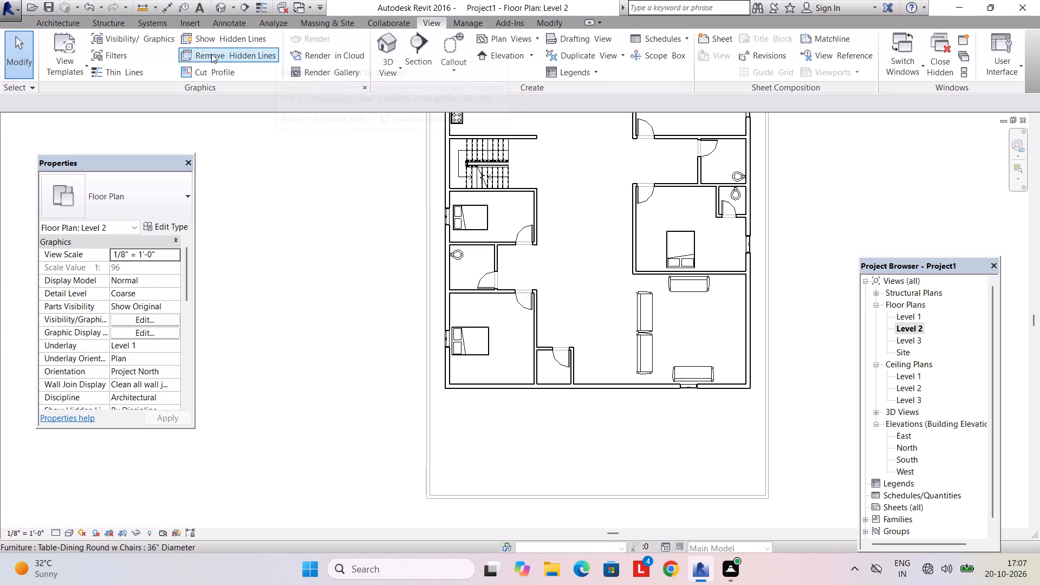
Start a railing path on Level 2 using type Glass Panel - Bottom Fill, with its top rail set to Rectangular - 2" x 2".
{"action": "left_click", "coordinate": [54, 23]}
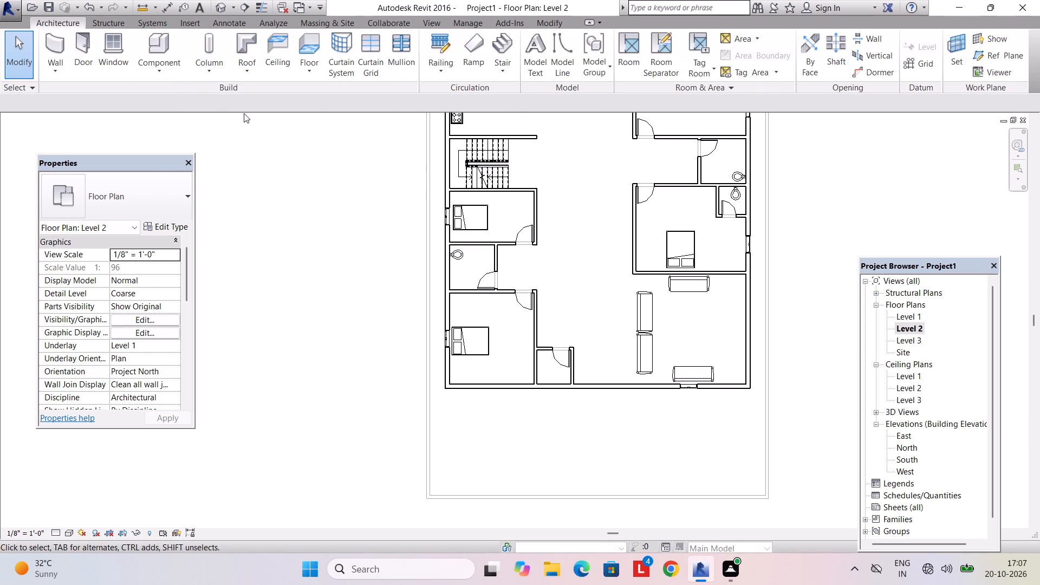
{"action": "left_click", "coordinate": [442, 48]}
{"action": "left_click", "coordinate": [170, 203]}
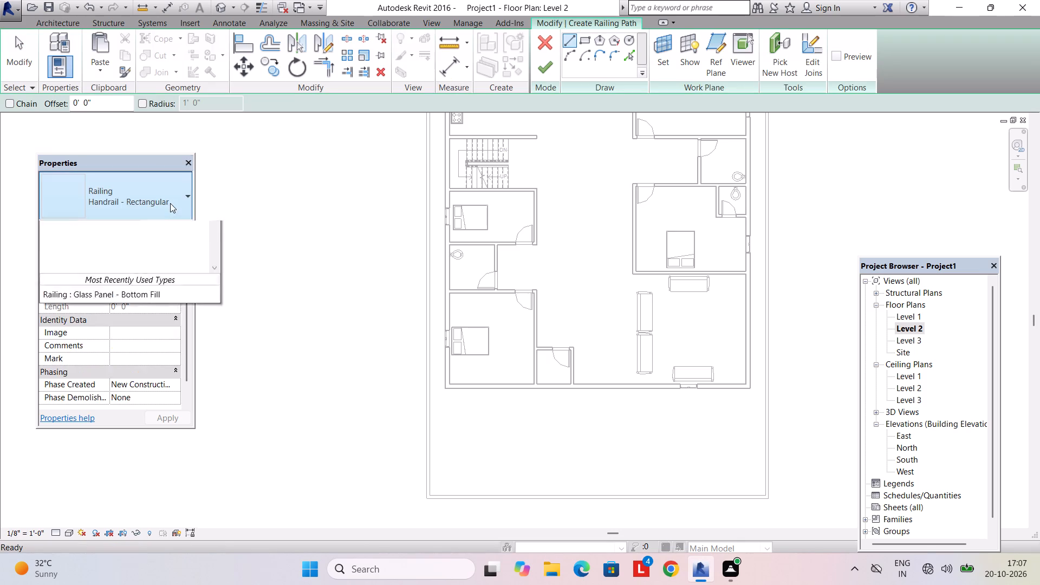
{"action": "left_click", "coordinate": [152, 212]}
{"action": "left_click", "coordinate": [186, 229]}
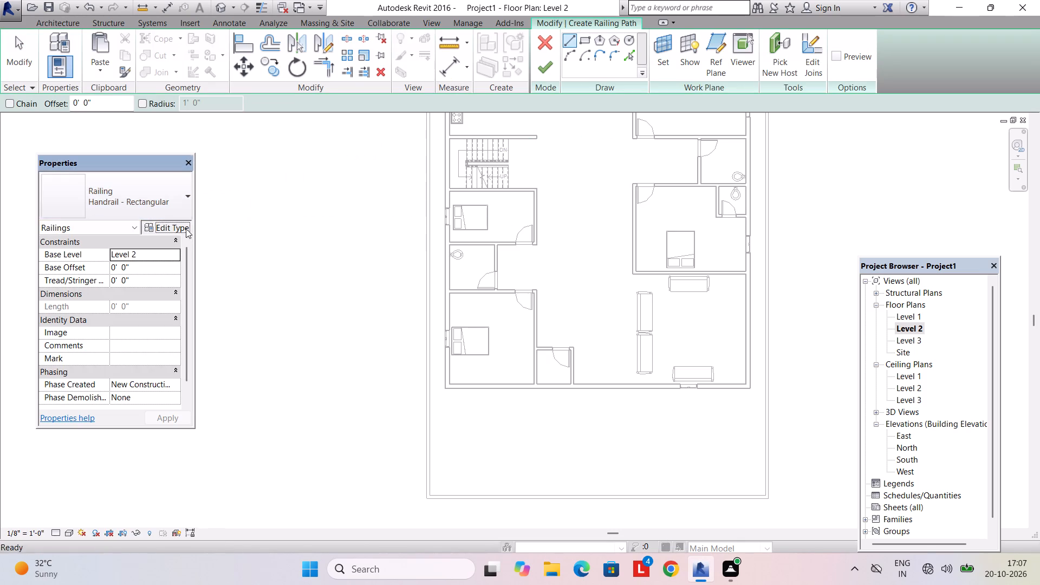
{"action": "left_click", "coordinate": [488, 126]}
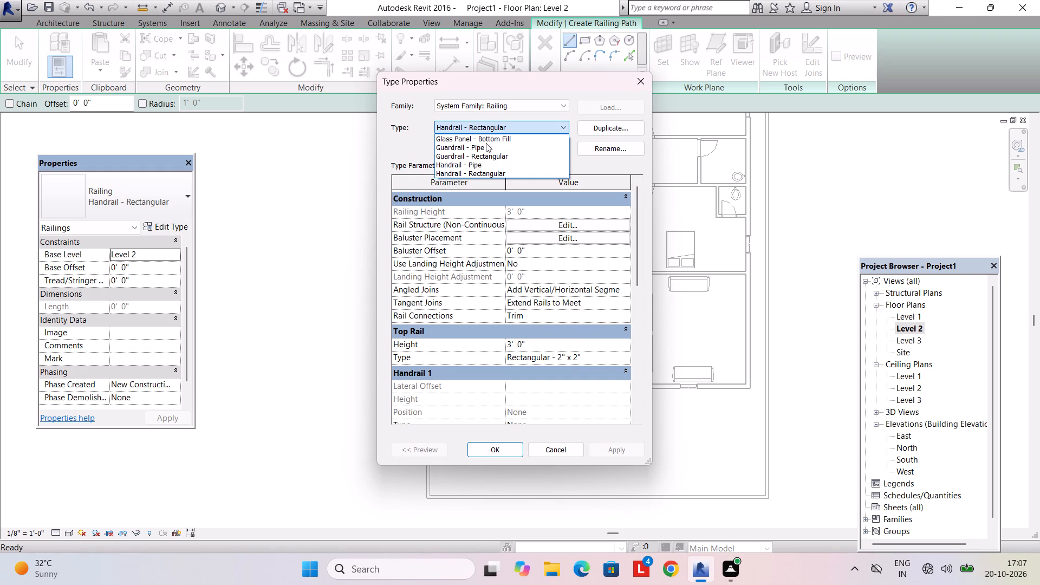
{"action": "left_click", "coordinate": [487, 139]}
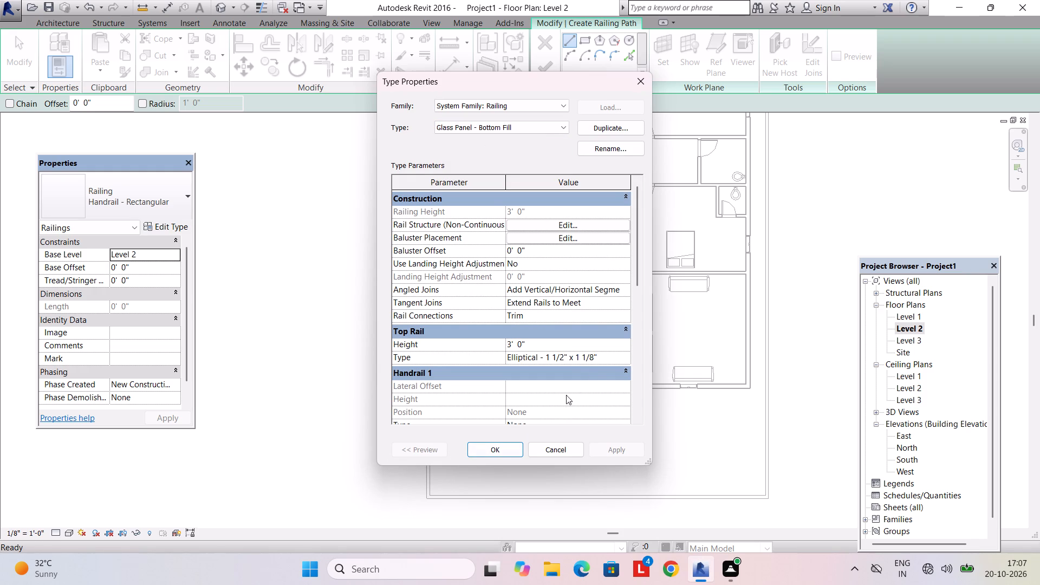
{"action": "left_click", "coordinate": [628, 354]}
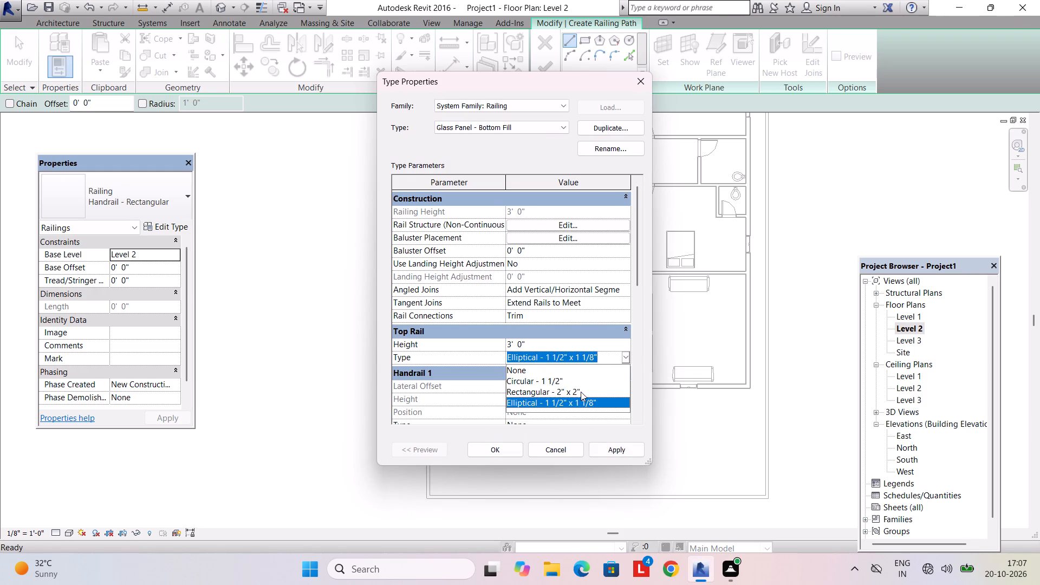
{"action": "left_click", "coordinate": [576, 394]}
{"action": "left_click", "coordinate": [504, 454]}
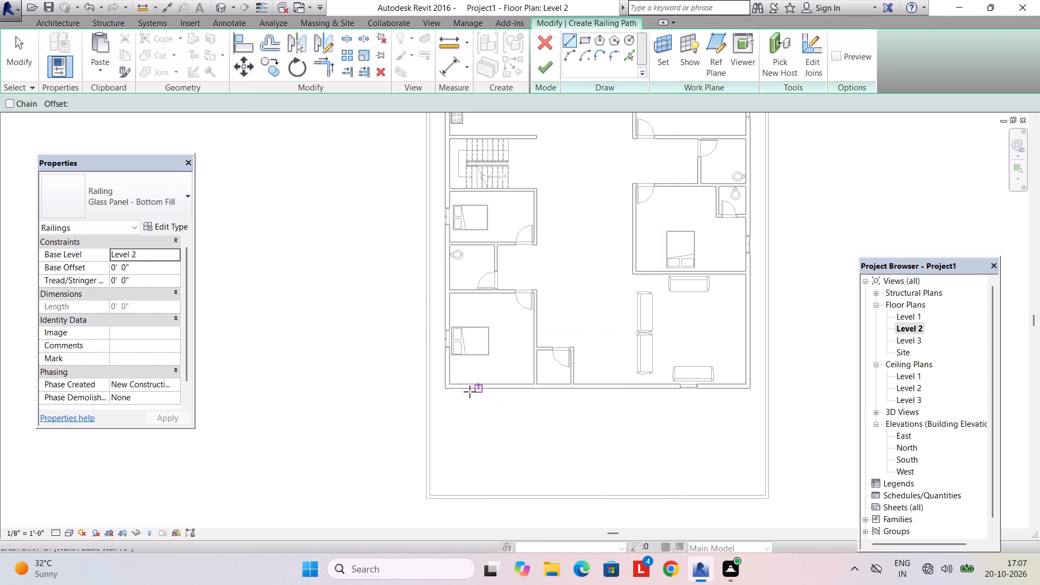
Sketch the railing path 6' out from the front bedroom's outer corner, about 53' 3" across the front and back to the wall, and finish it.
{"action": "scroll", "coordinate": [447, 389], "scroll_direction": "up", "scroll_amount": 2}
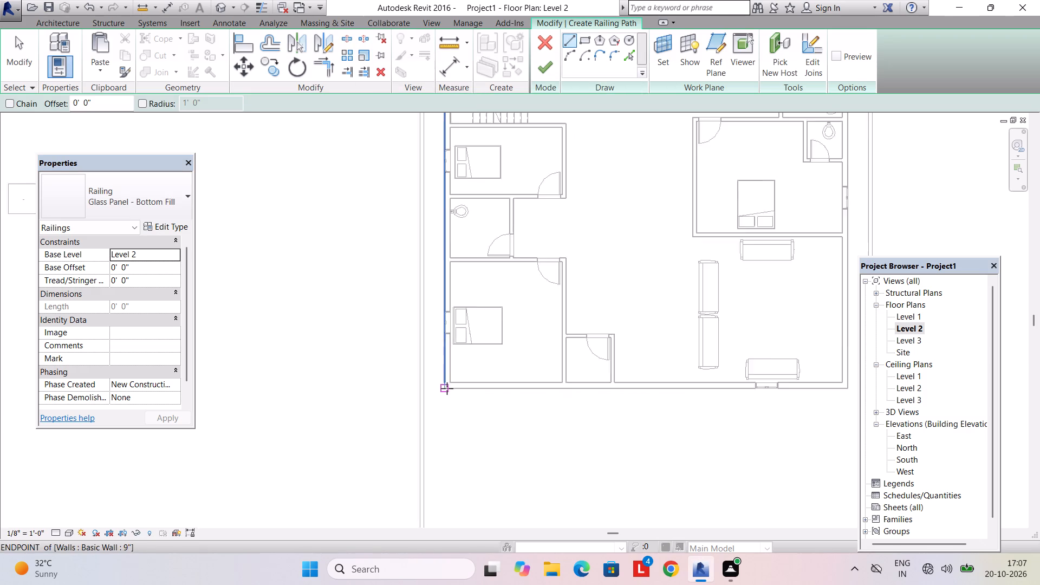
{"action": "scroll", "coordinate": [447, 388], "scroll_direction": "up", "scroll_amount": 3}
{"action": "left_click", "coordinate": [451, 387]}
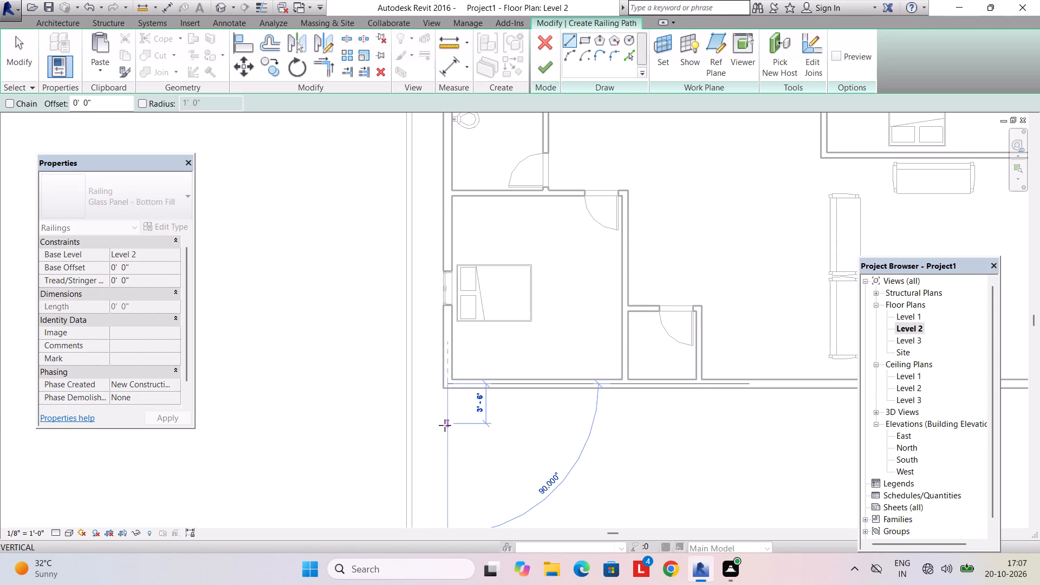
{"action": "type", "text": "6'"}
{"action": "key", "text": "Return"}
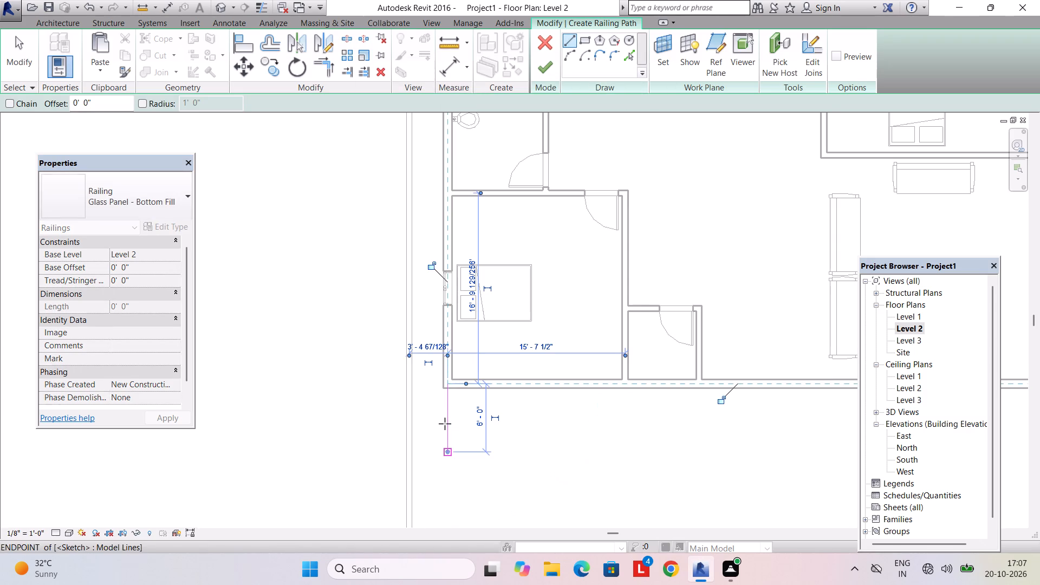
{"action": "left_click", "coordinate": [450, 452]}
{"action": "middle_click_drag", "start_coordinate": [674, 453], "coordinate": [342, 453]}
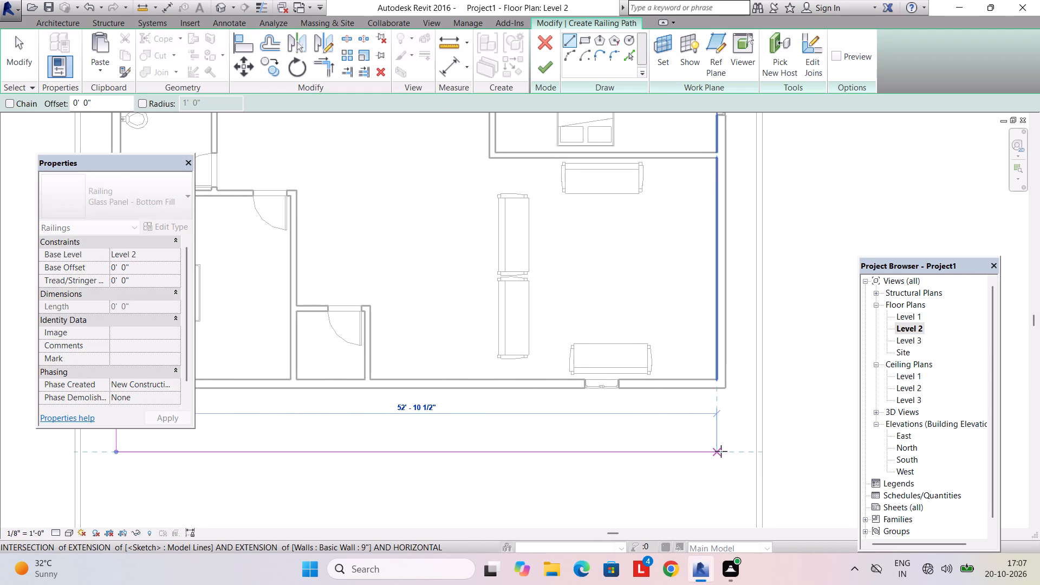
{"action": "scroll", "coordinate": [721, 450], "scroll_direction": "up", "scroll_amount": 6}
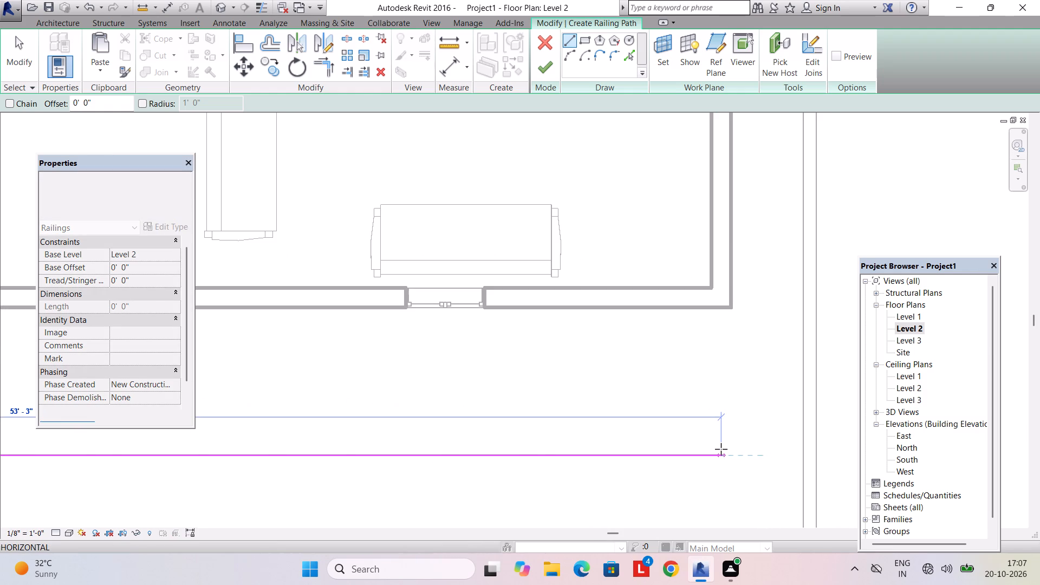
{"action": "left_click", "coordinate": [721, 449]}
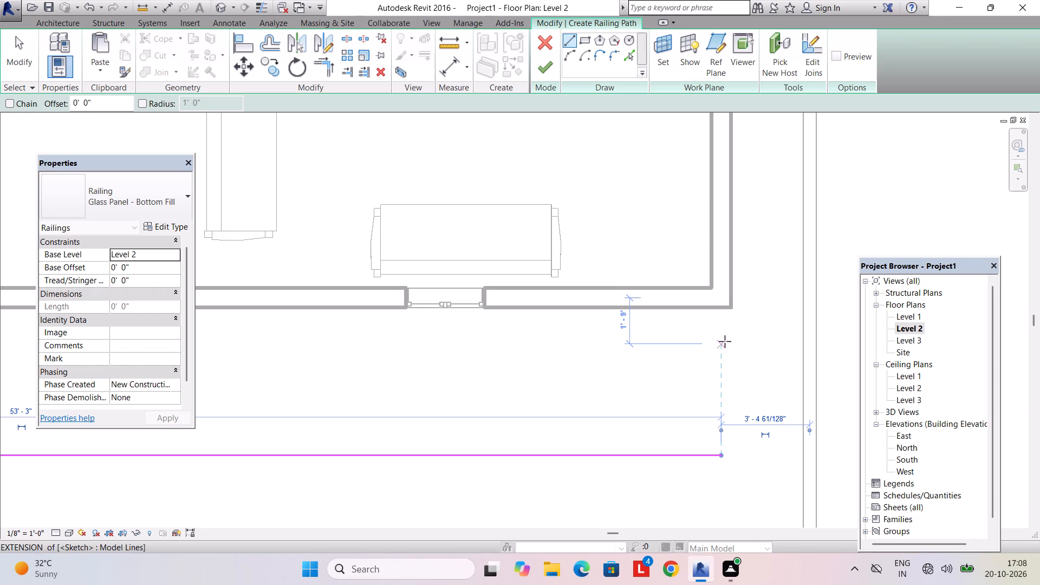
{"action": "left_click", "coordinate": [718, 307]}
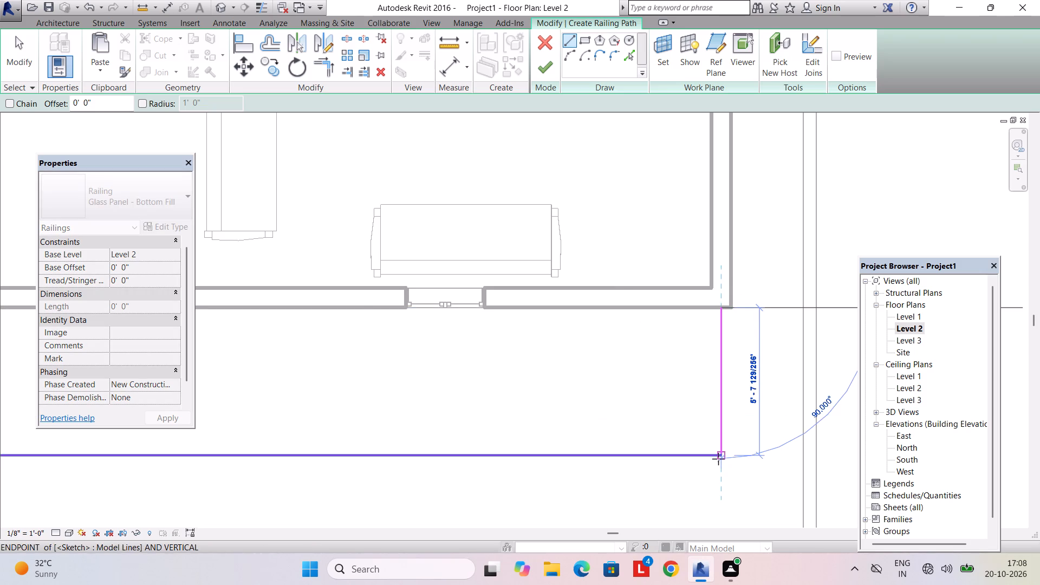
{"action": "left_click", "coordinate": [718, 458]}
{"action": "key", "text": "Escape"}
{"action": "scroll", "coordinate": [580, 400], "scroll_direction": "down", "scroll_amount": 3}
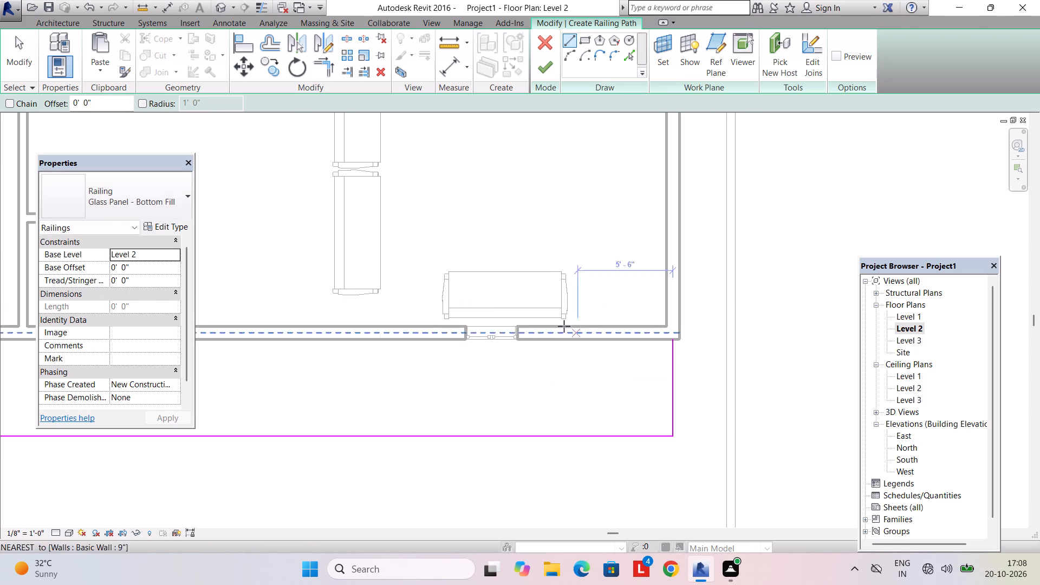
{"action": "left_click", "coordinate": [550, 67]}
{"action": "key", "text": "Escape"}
Examine the full-width glass railing on the upper floor's front in 3D, from the front, the side and above.
{"action": "scroll", "coordinate": [516, 290], "scroll_direction": "down", "scroll_amount": 4}
{"action": "scroll", "coordinate": [417, 353], "scroll_direction": "down", "scroll_amount": 4}
{"action": "middle_click_drag", "start_coordinate": [401, 359], "coordinate": [489, 387]}
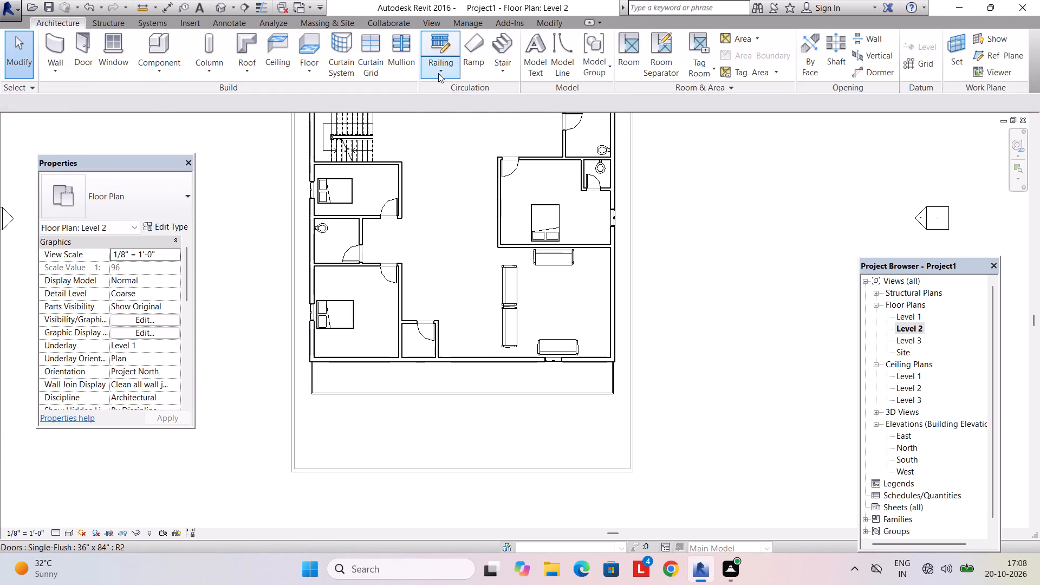
{"action": "left_click", "coordinate": [431, 25]}
{"action": "left_click", "coordinate": [391, 43]}
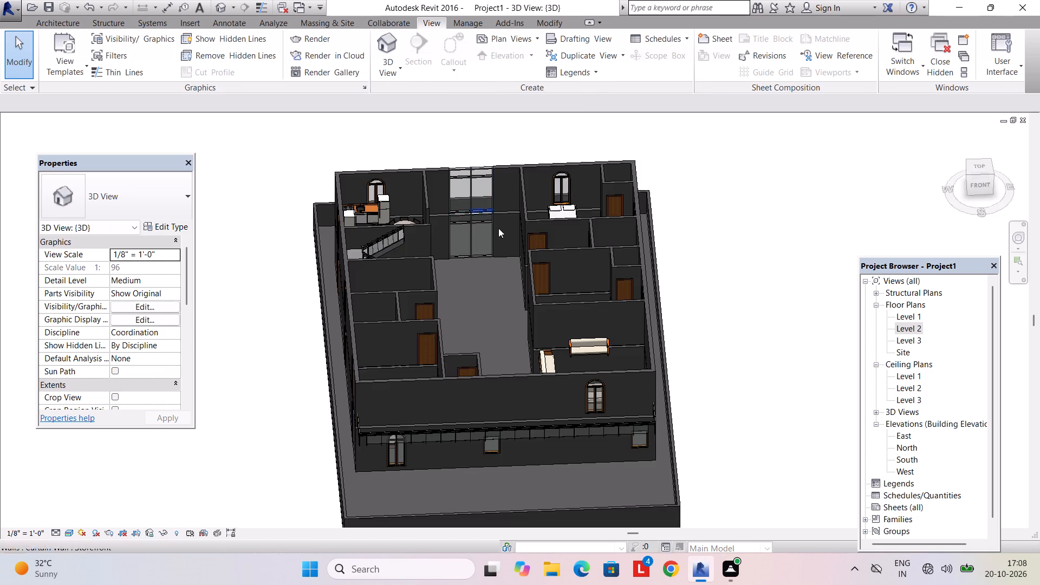
{"action": "middle_click_drag", "start_coordinate": [501, 232], "coordinate": [526, 143], "text": "shift"}
{"action": "scroll", "coordinate": [555, 297], "scroll_direction": "up", "scroll_amount": 1}
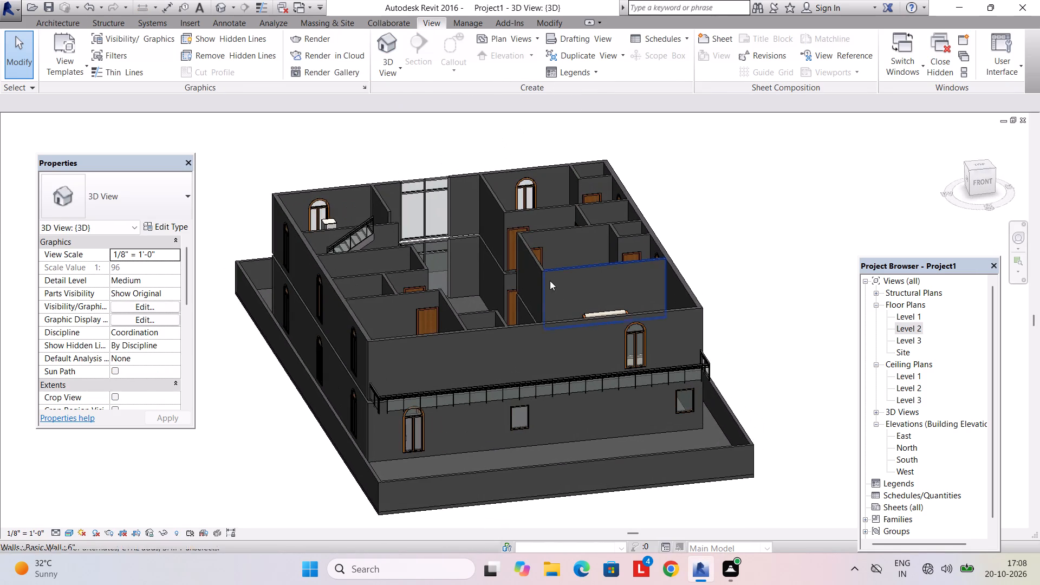
{"action": "middle_click_drag", "start_coordinate": [549, 282], "coordinate": [521, 207], "text": "shift"}
{"action": "middle_click_drag", "start_coordinate": [532, 278], "coordinate": [524, 252]}
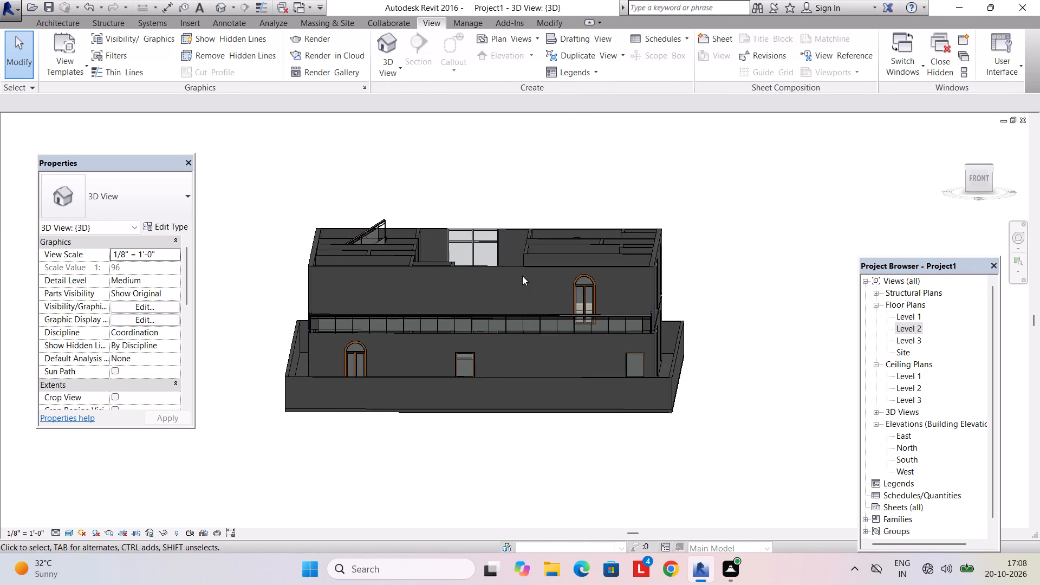
{"action": "middle_click_drag", "start_coordinate": [519, 282], "coordinate": [526, 431]}
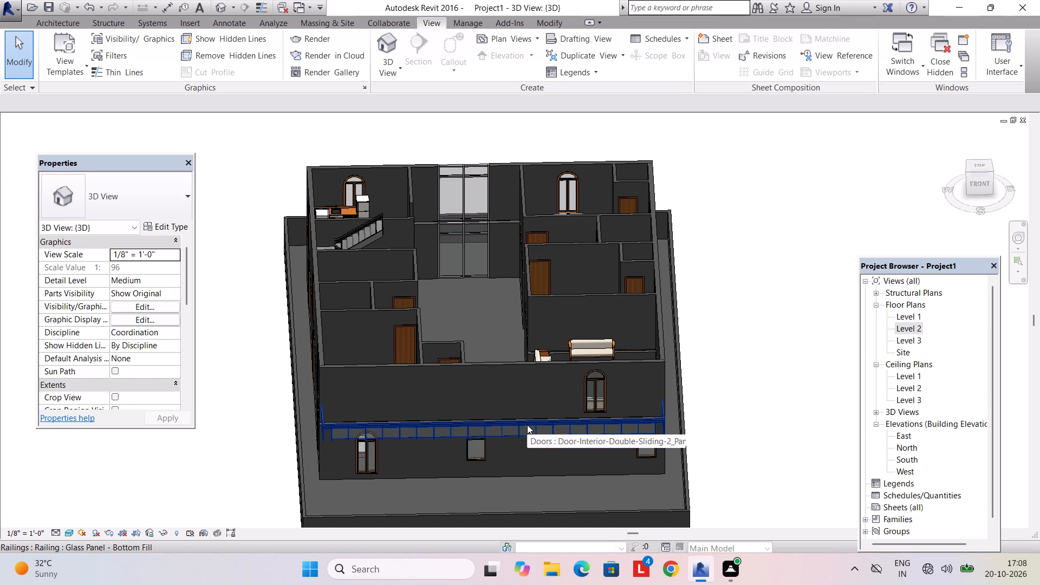
{"action": "middle_click_drag", "start_coordinate": [527, 425], "coordinate": [423, 431], "text": "shift"}
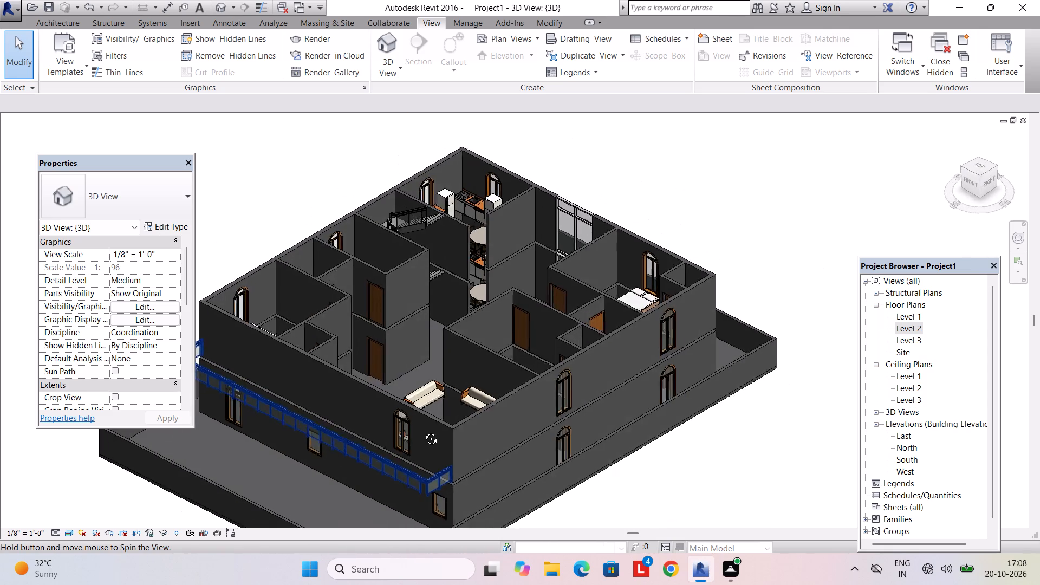
{"action": "middle_click_drag", "start_coordinate": [423, 431], "coordinate": [430, 405], "text": "shift"}
{"action": "middle_click_drag", "start_coordinate": [430, 405], "coordinate": [490, 351], "text": "shift"}
{"action": "middle_click_drag", "start_coordinate": [486, 360], "coordinate": [506, 343]}
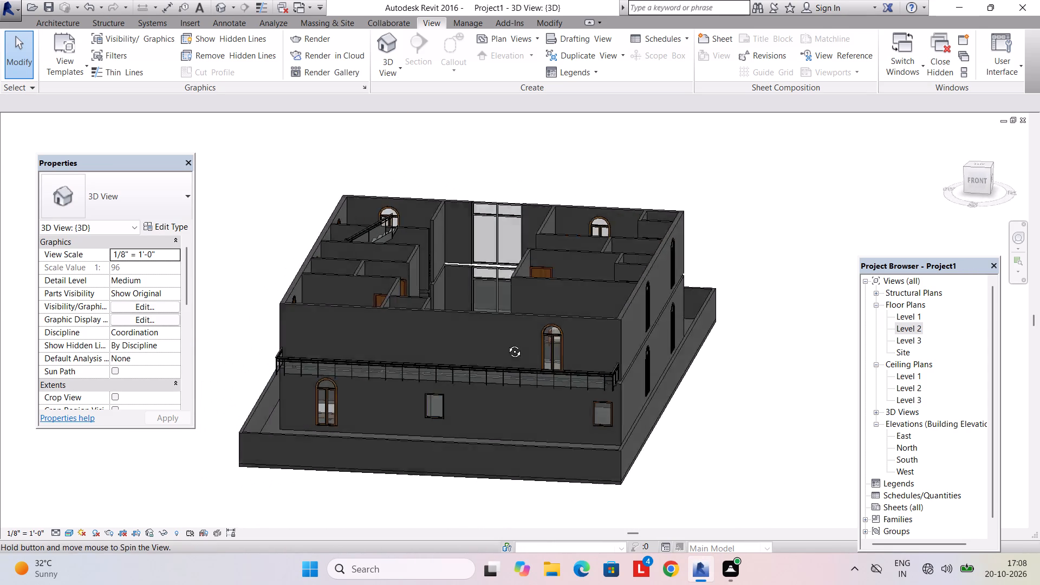
{"action": "middle_click_drag", "start_coordinate": [506, 343], "coordinate": [527, 327]}
{"action": "middle_click_drag", "start_coordinate": [511, 369], "coordinate": [511, 429], "text": "shift"}
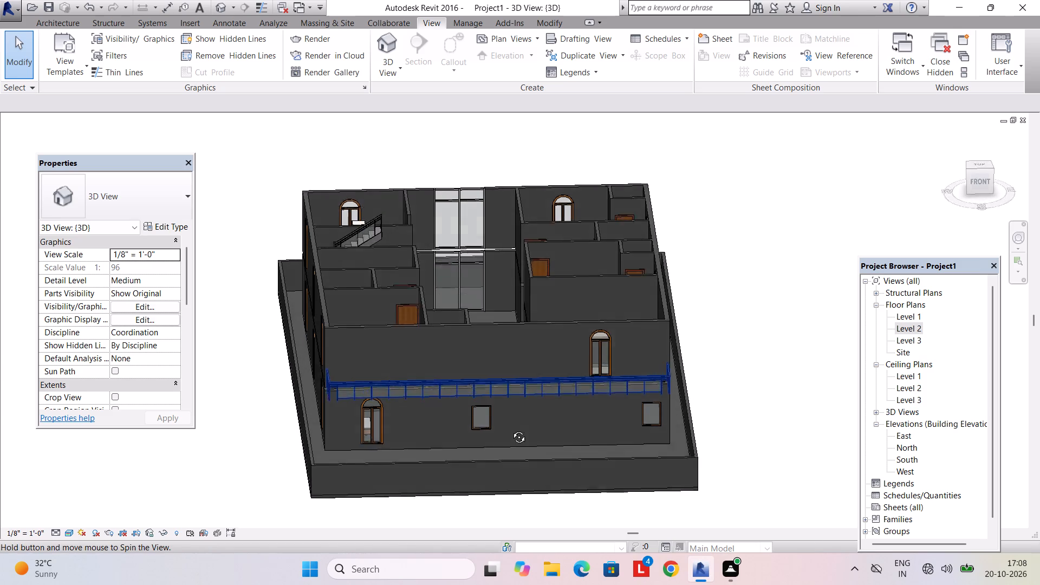
{"action": "middle_click_drag", "start_coordinate": [511, 429], "coordinate": [510, 509], "text": "shift"}
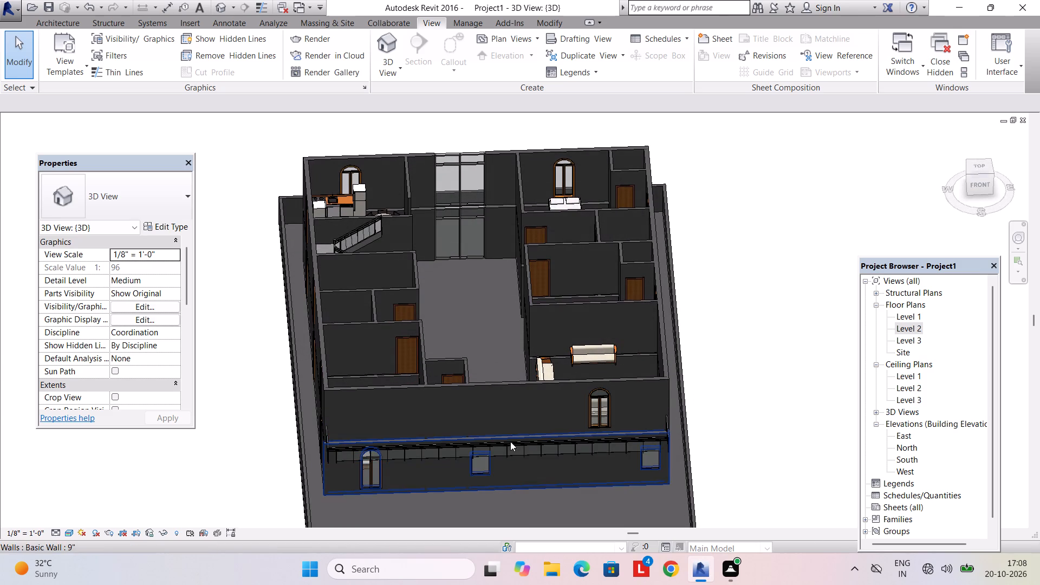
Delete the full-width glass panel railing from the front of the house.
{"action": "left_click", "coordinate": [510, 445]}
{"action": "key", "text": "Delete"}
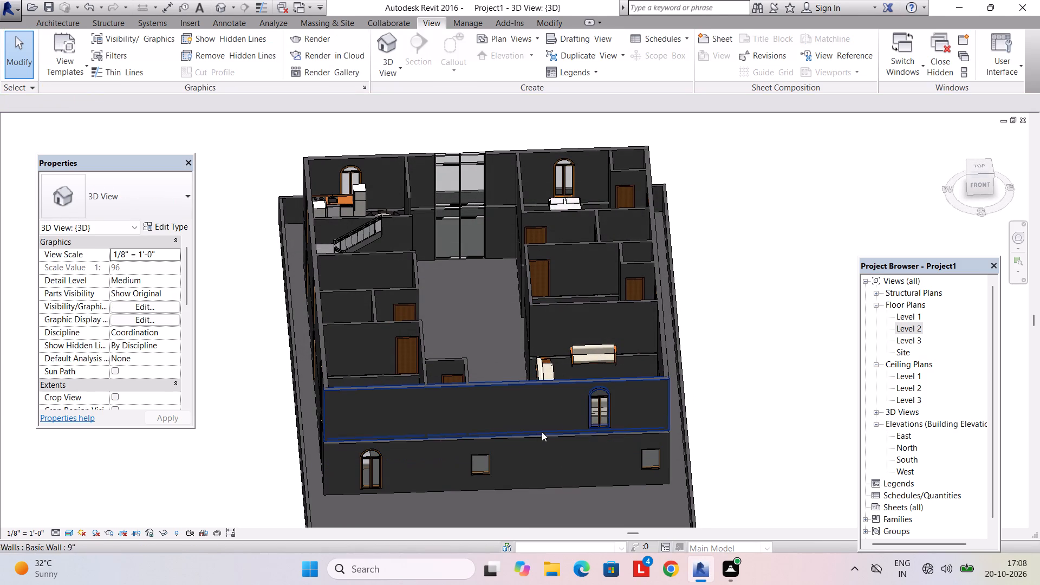
On Level 2, start a Glass Panel - Bottom Fill railing path with a 6' segment straight out from the front bedroom's outer corner.
{"action": "double_click", "coordinate": [909, 327]}
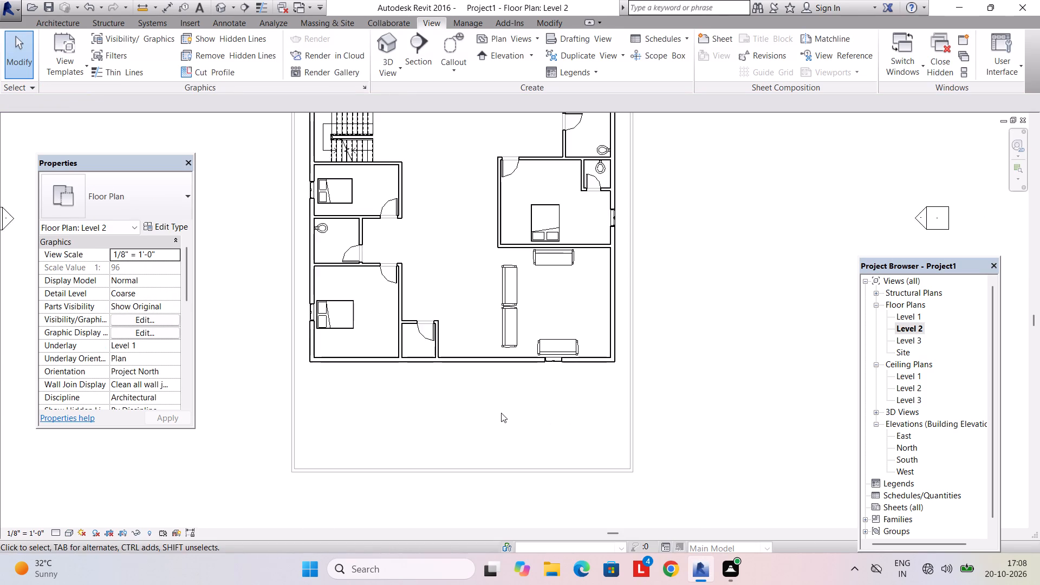
{"action": "scroll", "coordinate": [501, 413], "scroll_direction": "down", "scroll_amount": 2}
{"action": "middle_click_drag", "start_coordinate": [439, 404], "coordinate": [468, 406]}
{"action": "scroll", "coordinate": [423, 392], "scroll_direction": "up", "scroll_amount": 3}
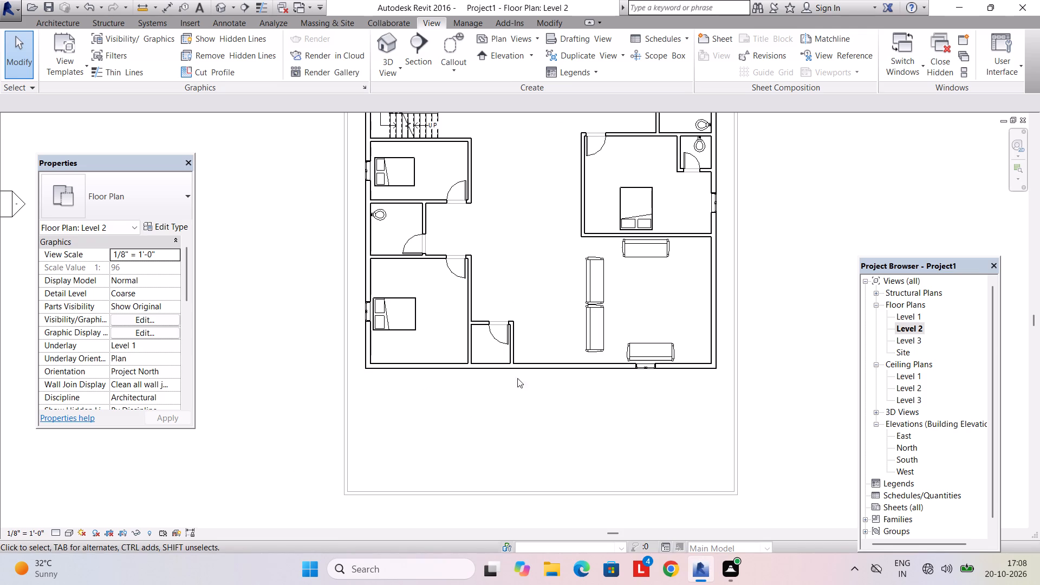
{"action": "left_click", "coordinate": [547, 368]}
{"action": "key", "text": "Escape"}
{"action": "left_click", "coordinate": [67, 22]}
{"action": "left_click", "coordinate": [435, 36]}
{"action": "scroll", "coordinate": [374, 385], "scroll_direction": "up", "scroll_amount": 1}
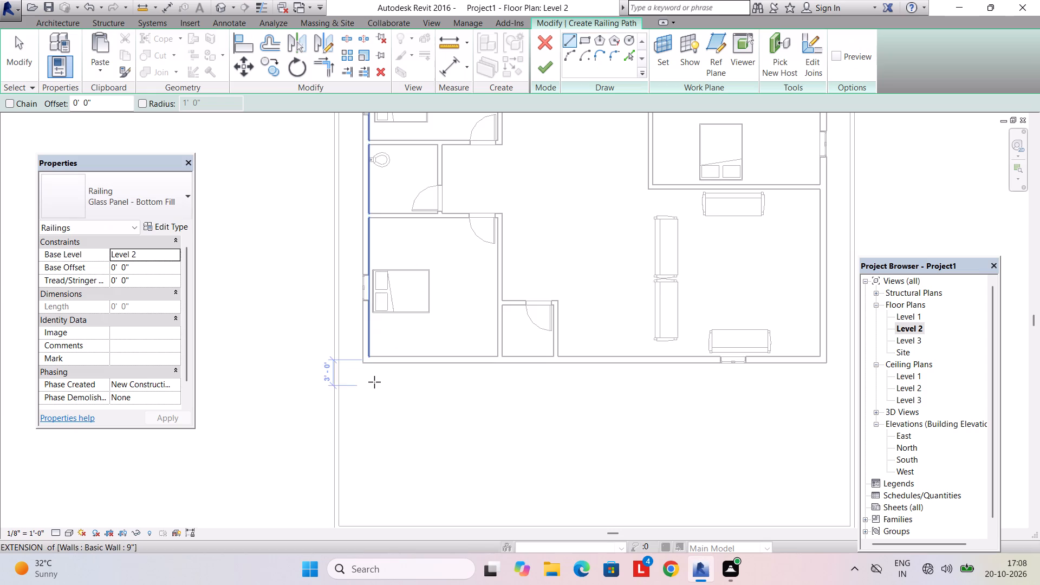
{"action": "scroll", "coordinate": [374, 382], "scroll_direction": "up", "scroll_amount": 6}
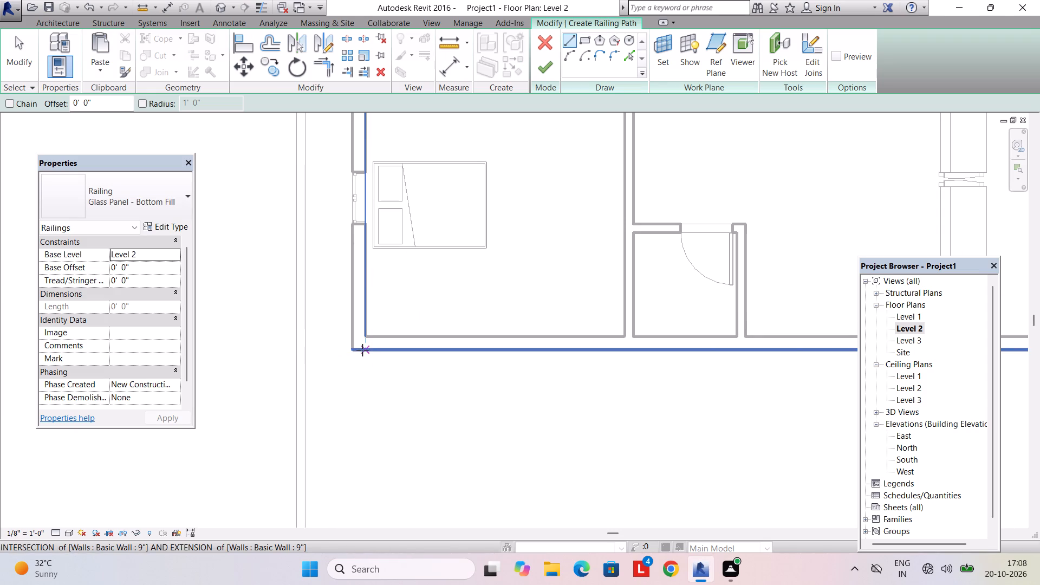
{"action": "left_click", "coordinate": [359, 350]}
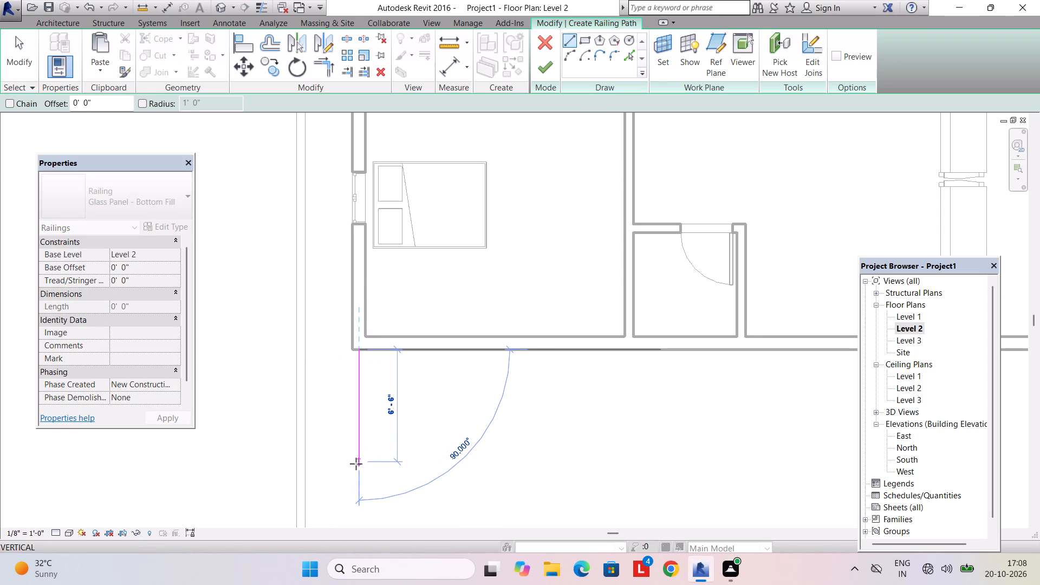
{"action": "type", "text": "6'"}
{"action": "key", "text": "Return"}
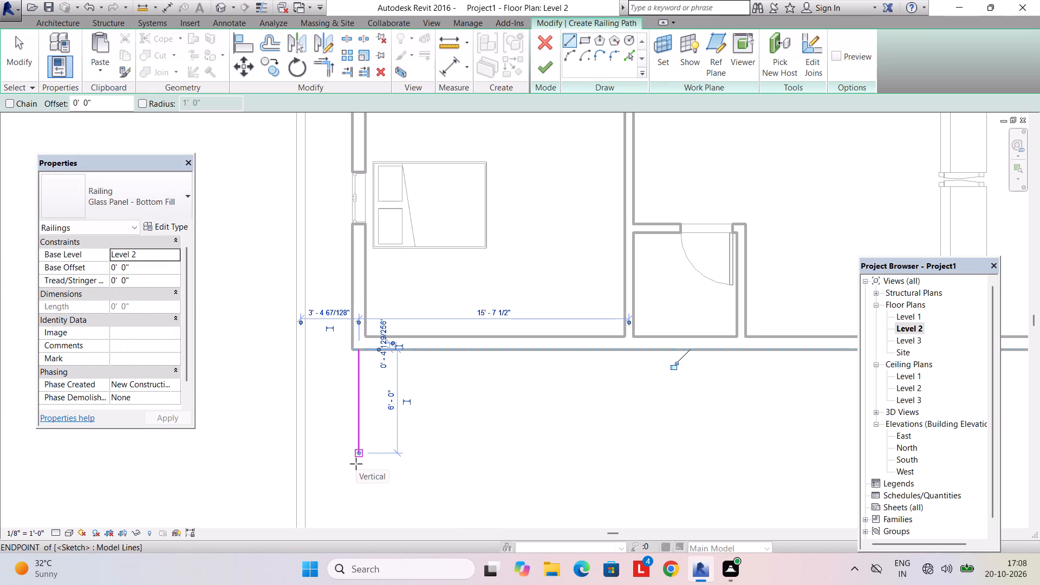
Continue the railing path about 15' 7" across the front bedroom and 6' back to the front wall, and finish the railing.
{"action": "left_click", "coordinate": [359, 452]}
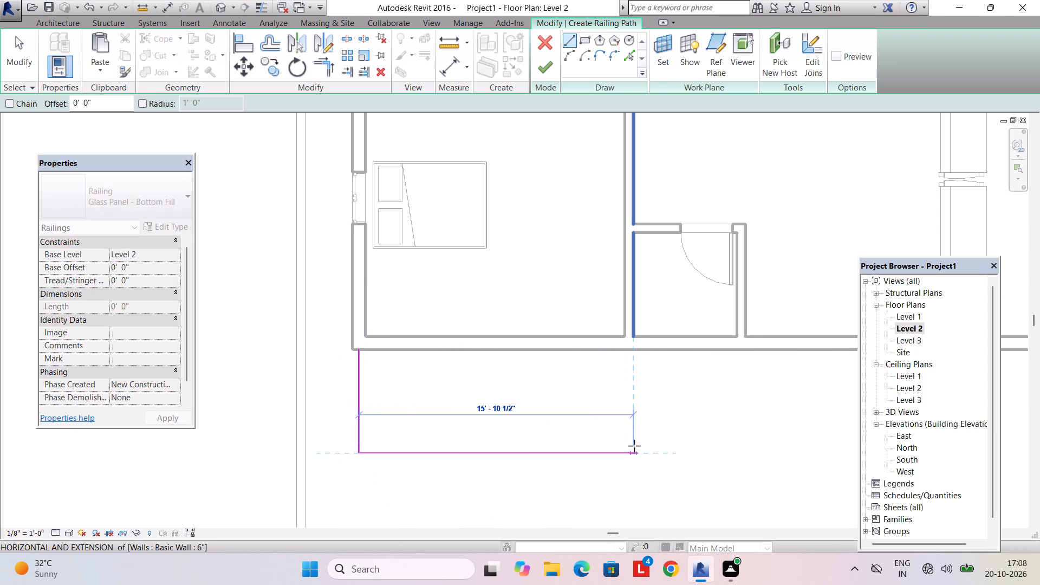
{"action": "scroll", "coordinate": [626, 445], "scroll_direction": "up", "scroll_amount": 1}
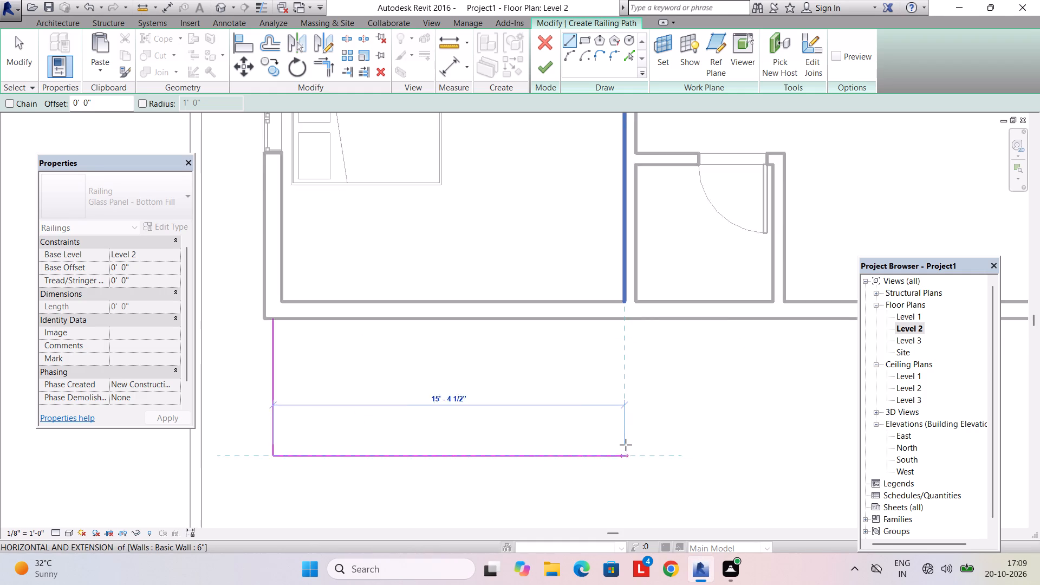
{"action": "scroll", "coordinate": [626, 445], "scroll_direction": "up", "scroll_amount": 5}
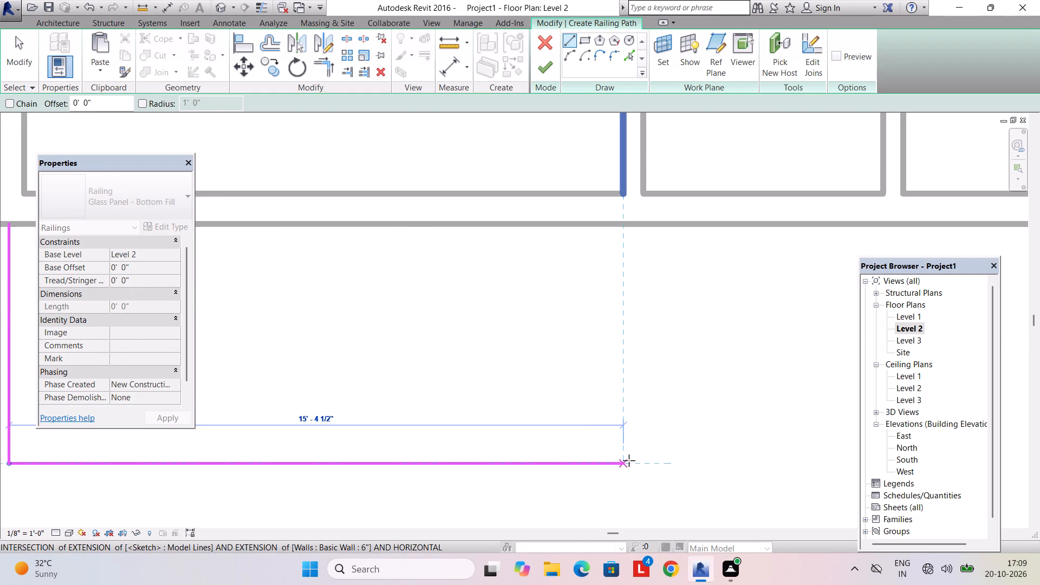
{"action": "left_click", "coordinate": [630, 461]}
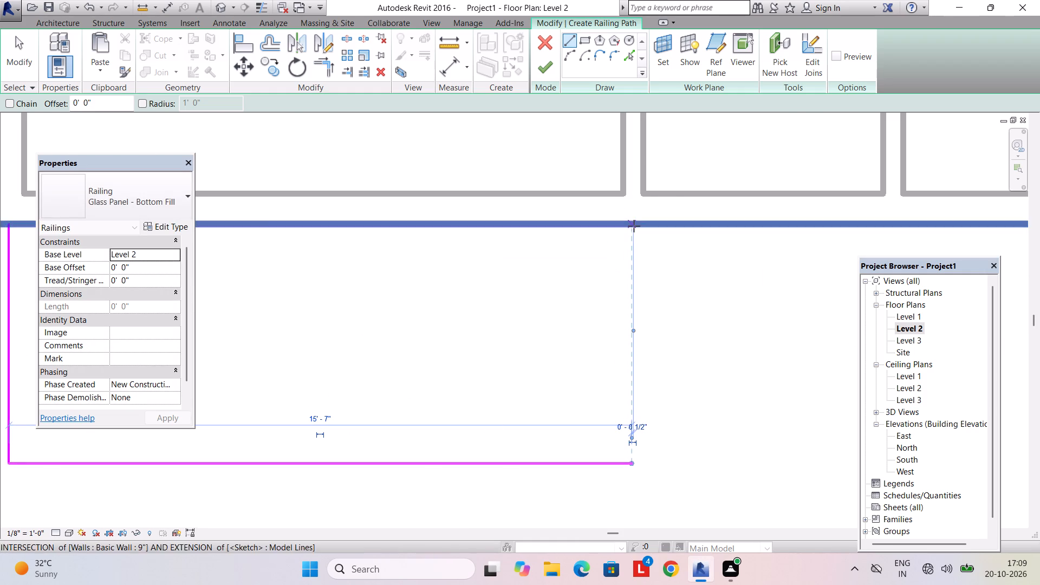
{"action": "left_click", "coordinate": [634, 226]}
{"action": "left_click", "coordinate": [635, 459]}
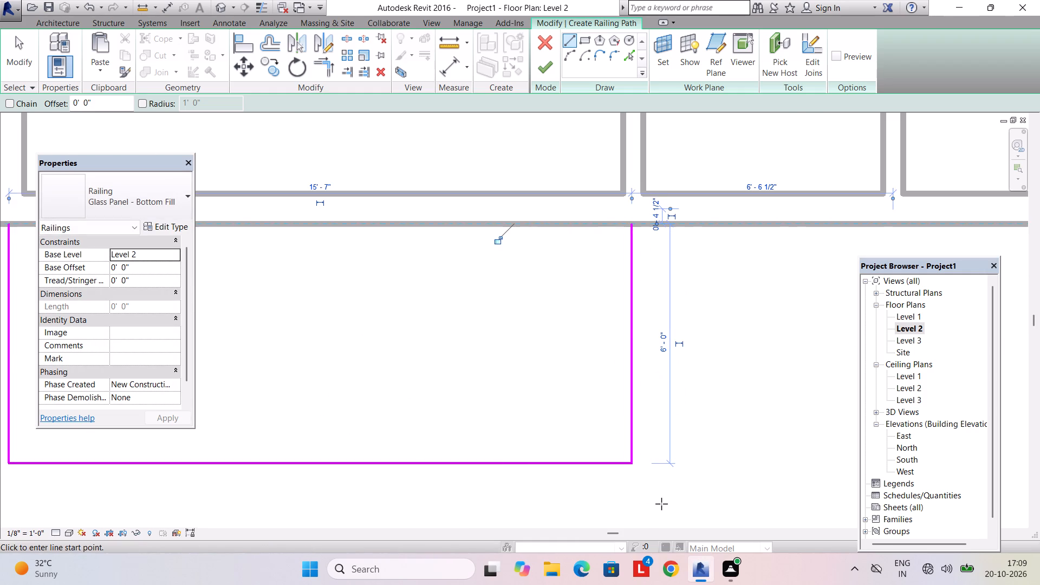
{"action": "key", "text": "Escape"}
{"action": "scroll", "coordinate": [663, 427], "scroll_direction": "down", "scroll_amount": 4}
{"action": "middle_click_drag", "start_coordinate": [664, 426], "coordinate": [556, 438]}
{"action": "middle_click_drag", "start_coordinate": [683, 415], "coordinate": [448, 427]}
{"action": "scroll", "coordinate": [642, 419], "scroll_direction": "down", "scroll_amount": 3}
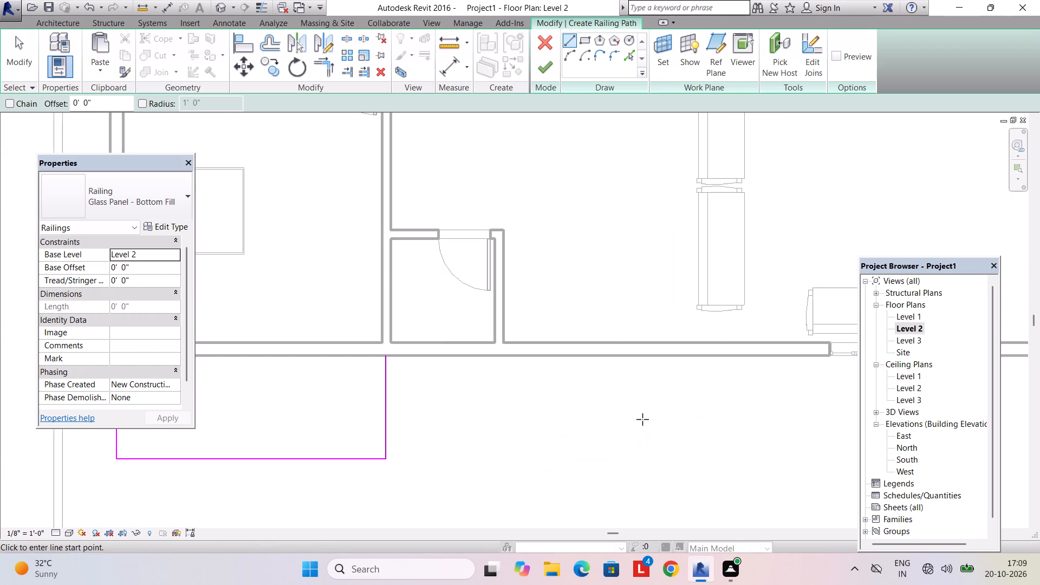
{"action": "middle_click_drag", "start_coordinate": [642, 419], "coordinate": [498, 421]}
{"action": "middle_click_drag", "start_coordinate": [579, 414], "coordinate": [532, 414]}
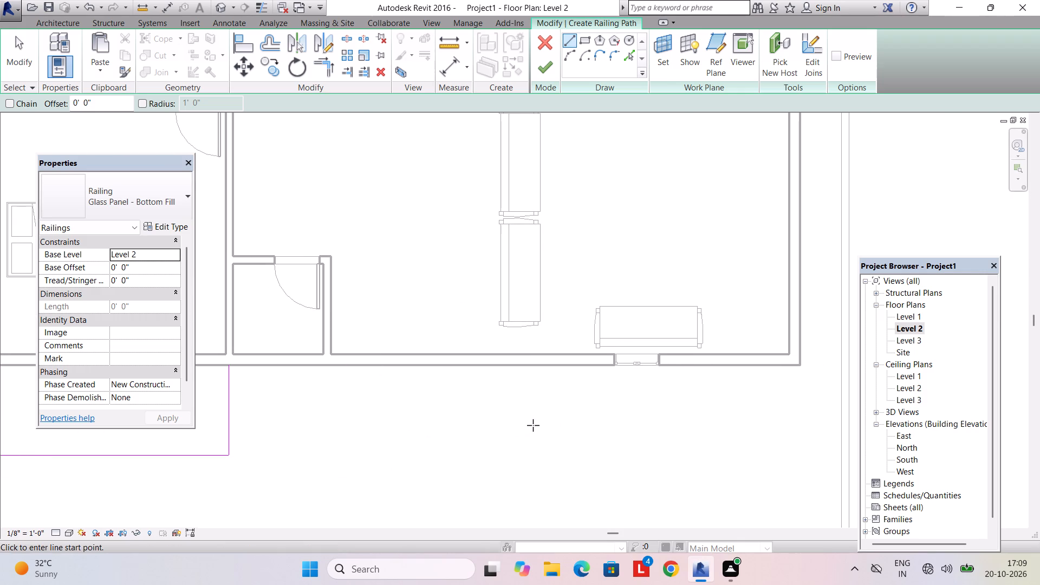
{"action": "scroll", "coordinate": [533, 427], "scroll_direction": "down", "scroll_amount": 4}
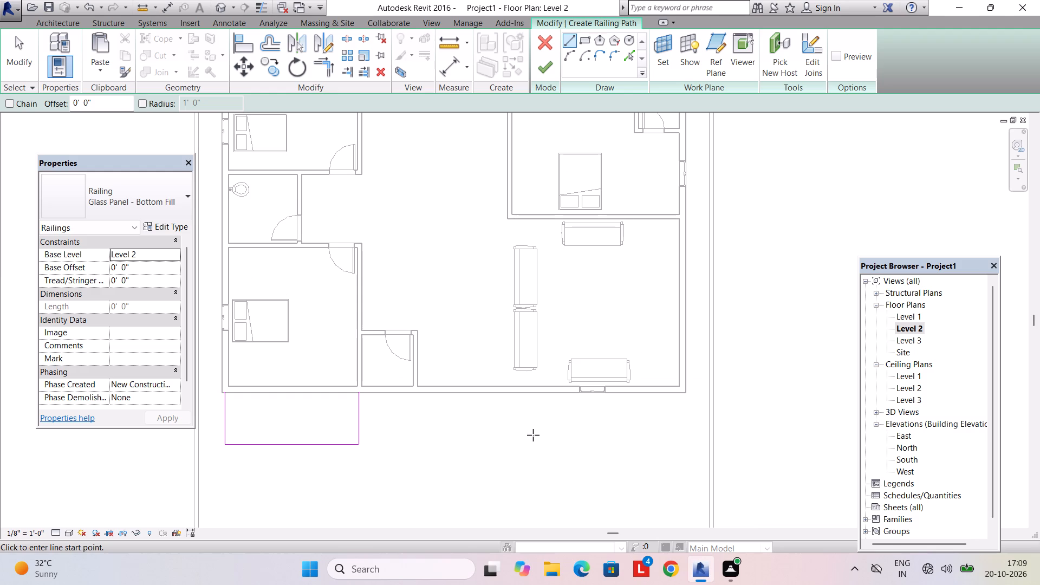
{"action": "scroll", "coordinate": [533, 434], "scroll_direction": "down", "scroll_amount": 2}
{"action": "middle_click_drag", "start_coordinate": [533, 435], "coordinate": [533, 457]}
{"action": "middle_click_drag", "start_coordinate": [533, 451], "coordinate": [525, 512]}
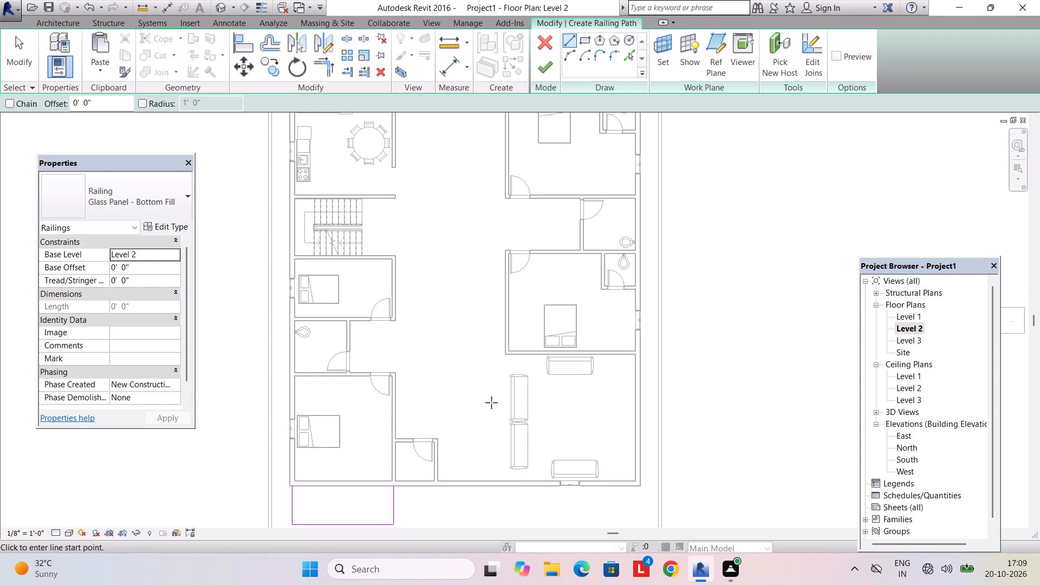
{"action": "scroll", "coordinate": [491, 402], "scroll_direction": "down", "scroll_amount": 1}
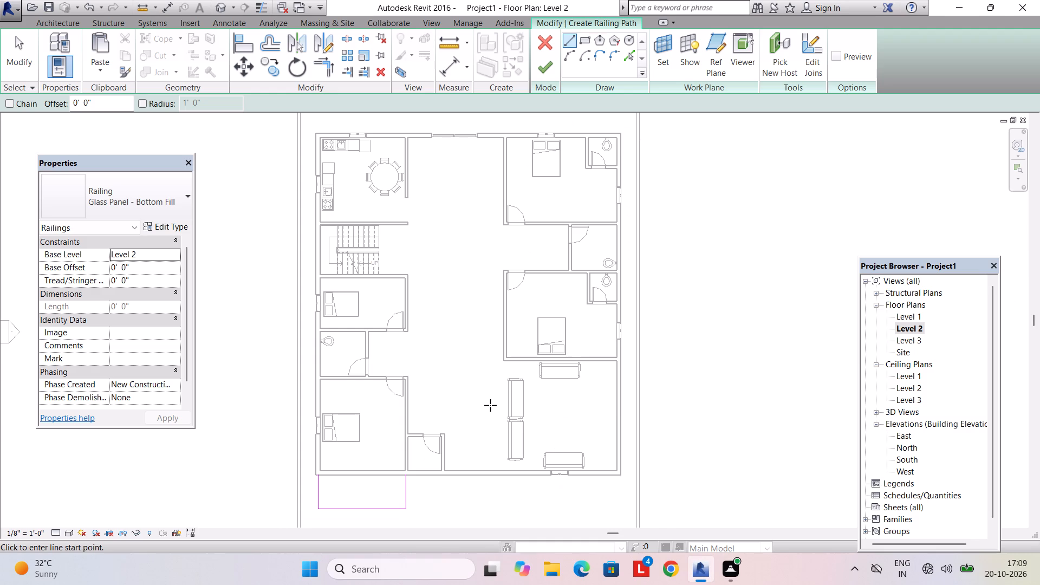
{"action": "left_click", "coordinate": [545, 71]}
{"action": "key", "text": "Escape"}
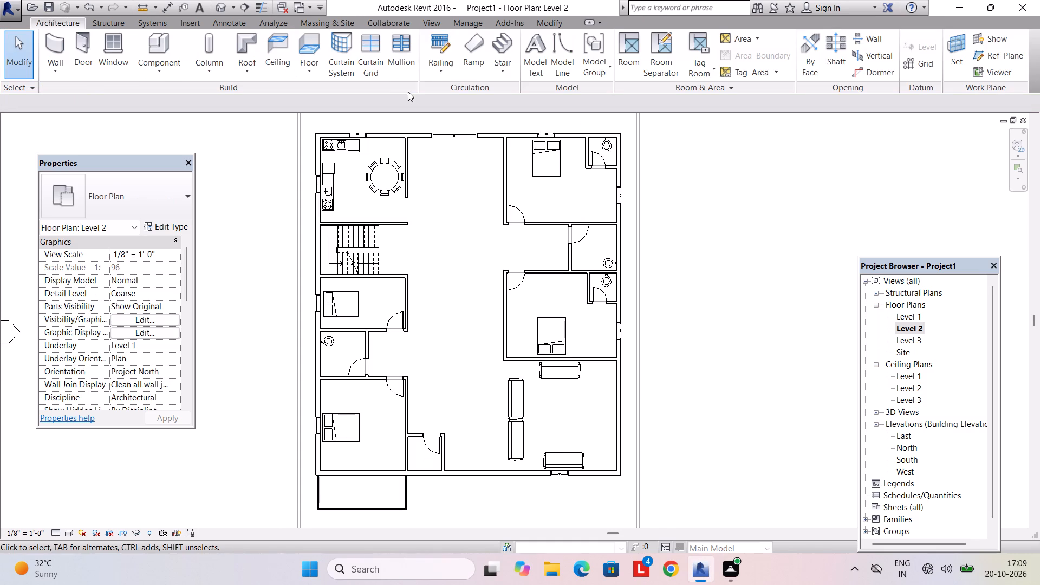
Examine the front bedroom's glass balcony railing in 3D, from the corner and close up.
{"action": "left_click", "coordinate": [437, 24]}
{"action": "left_click", "coordinate": [382, 48]}
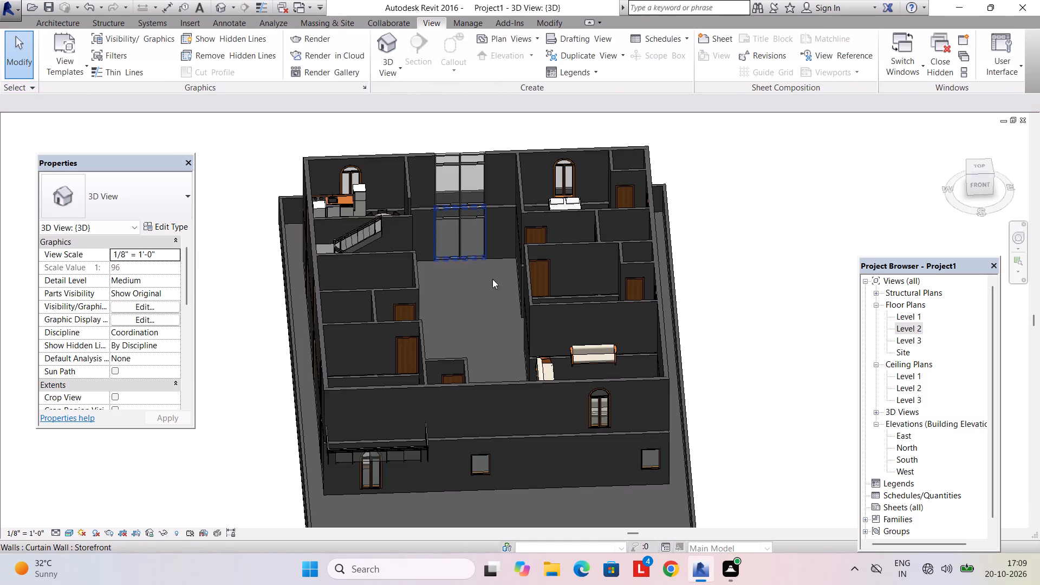
{"action": "scroll", "coordinate": [506, 303], "scroll_direction": "down", "scroll_amount": 1}
{"action": "middle_click_drag", "start_coordinate": [506, 312], "coordinate": [606, 242], "text": "shift"}
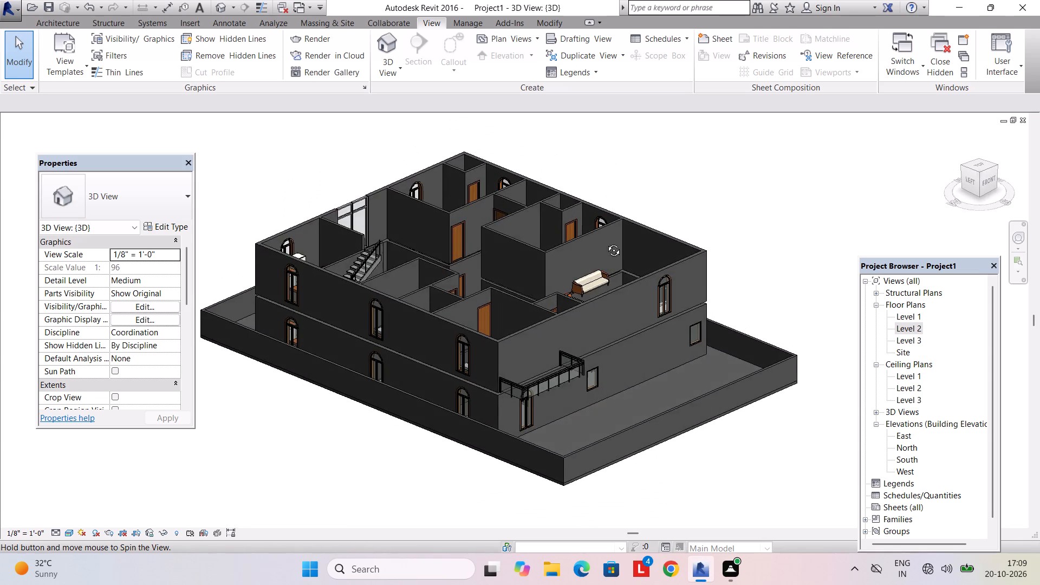
{"action": "middle_click_drag", "start_coordinate": [606, 242], "coordinate": [605, 240], "text": "shift"}
{"action": "middle_click_drag", "start_coordinate": [604, 283], "coordinate": [627, 249], "text": "shift"}
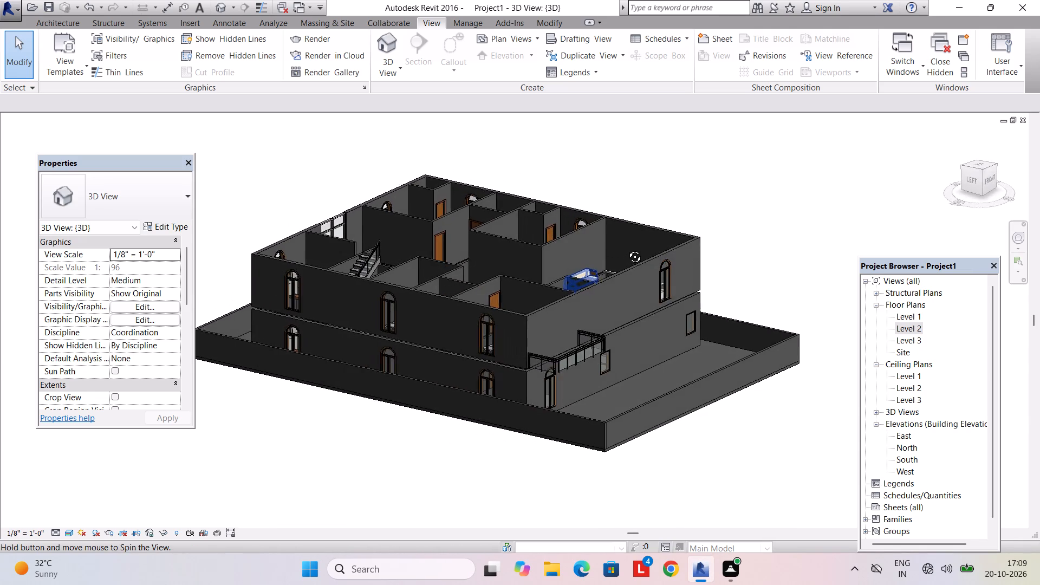
{"action": "middle_click_drag", "start_coordinate": [627, 249], "coordinate": [632, 243], "text": "shift"}
{"action": "scroll", "coordinate": [632, 245], "scroll_direction": "down", "scroll_amount": 1}
{"action": "scroll", "coordinate": [601, 353], "scroll_direction": "up", "scroll_amount": 7}
{"action": "middle_click_drag", "start_coordinate": [570, 316], "coordinate": [500, 294]}
{"action": "scroll", "coordinate": [390, 324], "scroll_direction": "up", "scroll_amount": 3}
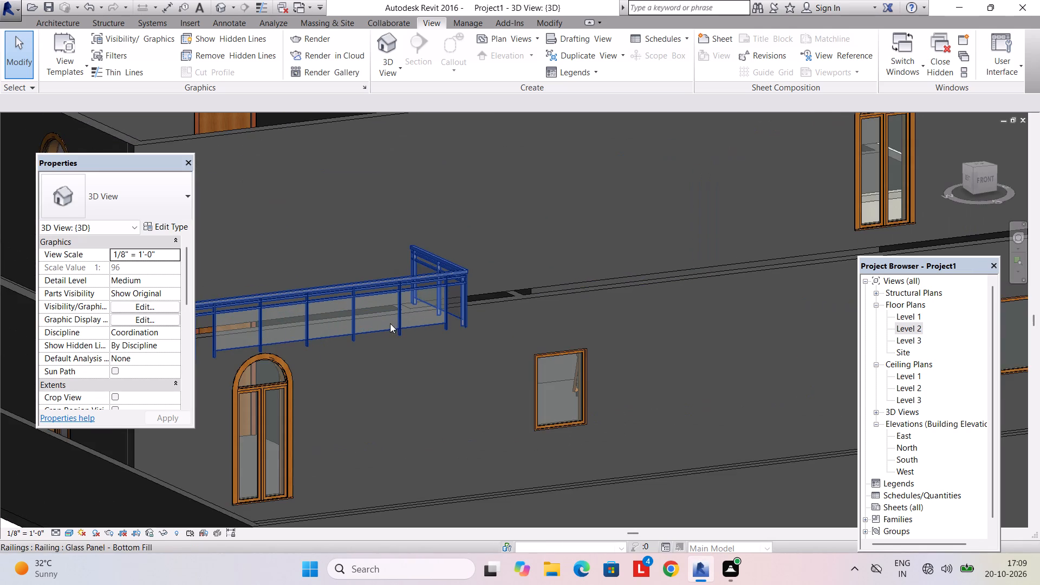
{"action": "scroll", "coordinate": [485, 307], "scroll_direction": "down", "scroll_amount": 3}
{"action": "middle_click_drag", "start_coordinate": [490, 314], "coordinate": [459, 366], "text": "shift"}
On Level 2, delete the sofa nearer the bedroom from the end-to-end pair in the living area.
{"action": "double_click", "coordinate": [911, 323]}
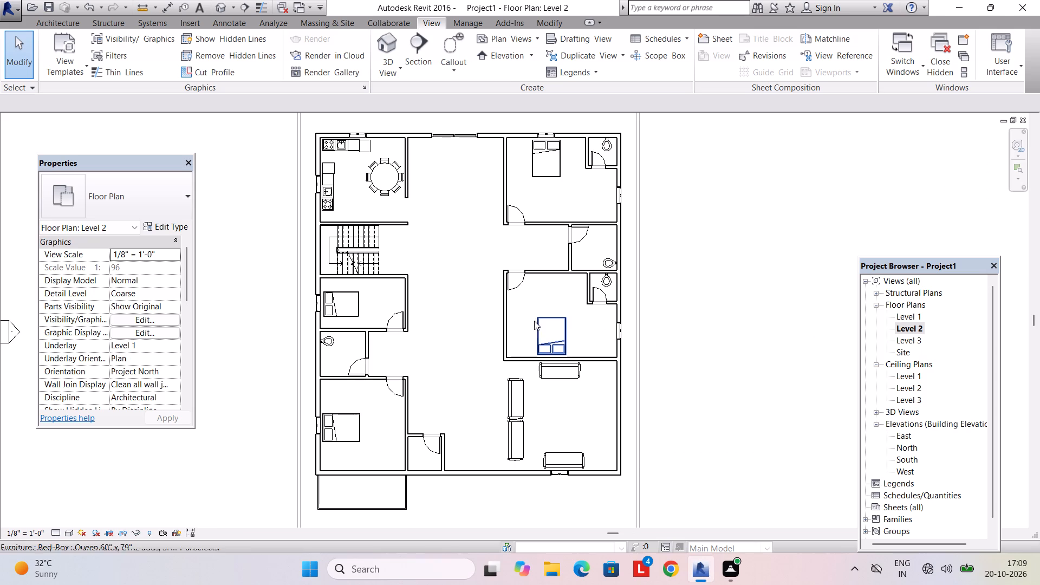
{"action": "left_click", "coordinate": [518, 413]}
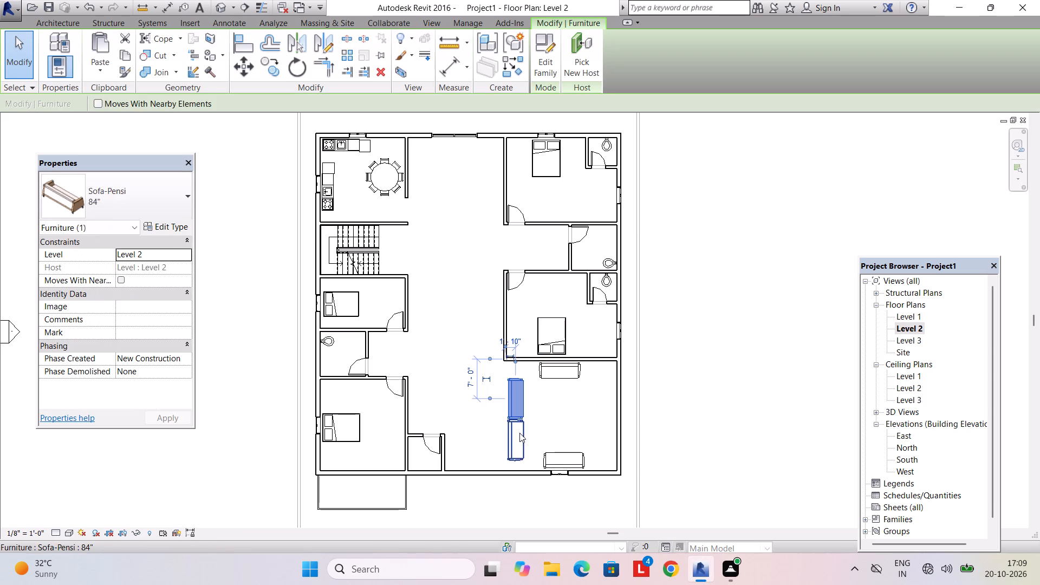
{"action": "key", "text": "Delete"}
Move the remaining sofa of the pair straight toward the bedroom, into the deleted sofa's place.
{"action": "scroll", "coordinate": [508, 405], "scroll_direction": "up", "scroll_amount": 2}
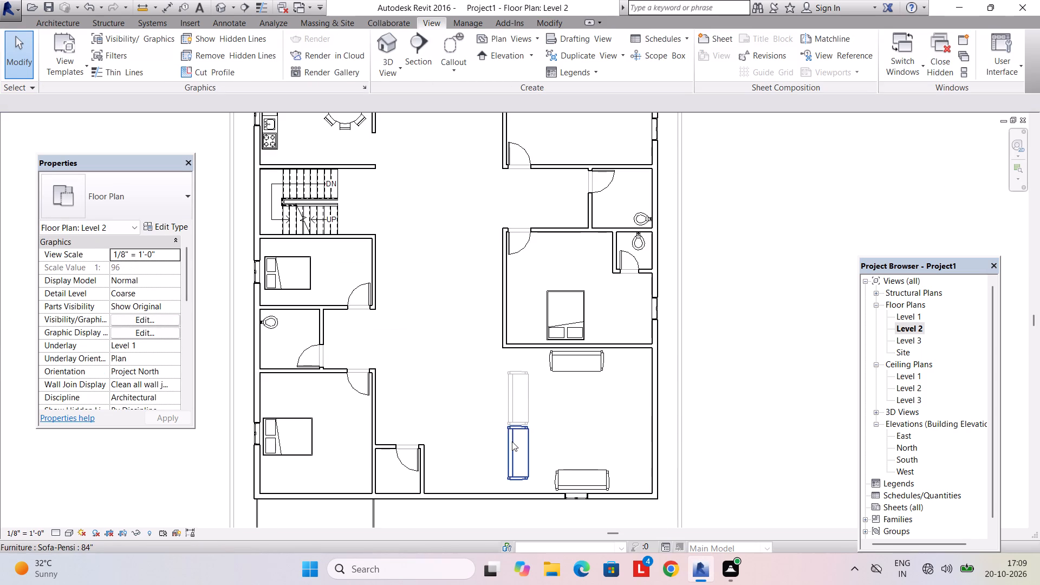
{"action": "left_click", "coordinate": [512, 431]}
{"action": "key", "text": "Up"}
{"action": "key", "text": "Up"}
{"action": "key", "text": "Up"}
{"action": "key", "text": "Up"}
{"action": "key", "text": "Up"}
{"action": "key", "text": "Up"}
{"action": "key", "text": "Up"}
{"action": "key", "text": "Up"}
{"action": "key", "text": "Up"}
{"action": "key", "text": "Up"}
{"action": "key", "text": "Up"}
{"action": "key", "text": "Up"}
{"action": "key", "text": "Up"}
{"action": "key", "text": "Up"}
{"action": "key", "text": "Up"}
{"action": "key", "text": "Up"}
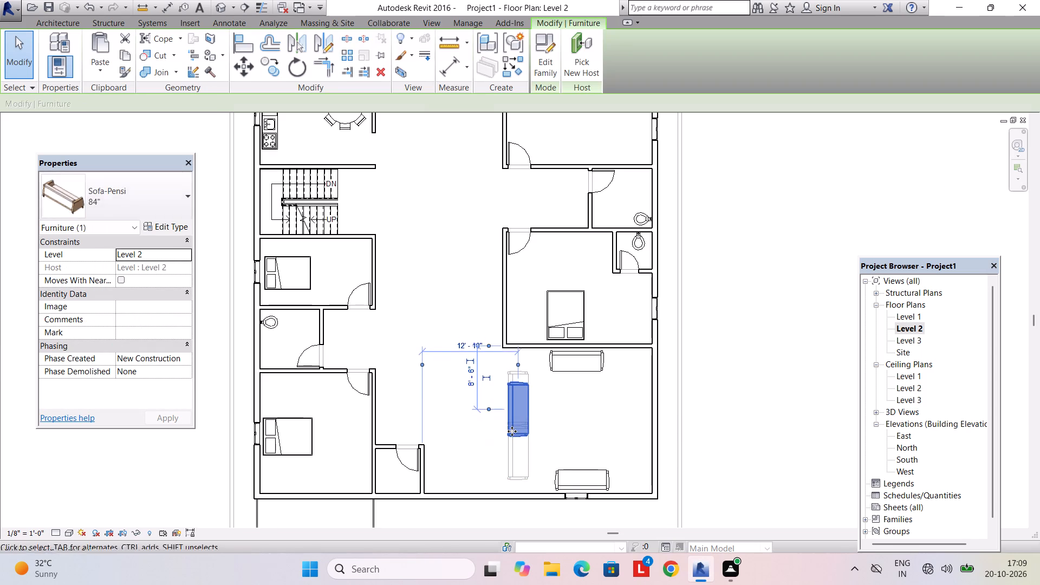
{"action": "key", "text": "Up"}
{"action": "key", "text": "Up"}
{"action": "key", "text": "Up"}
Delete the Level 2 sofa in front of the living area's front window.
{"action": "left_click", "coordinate": [573, 467]}
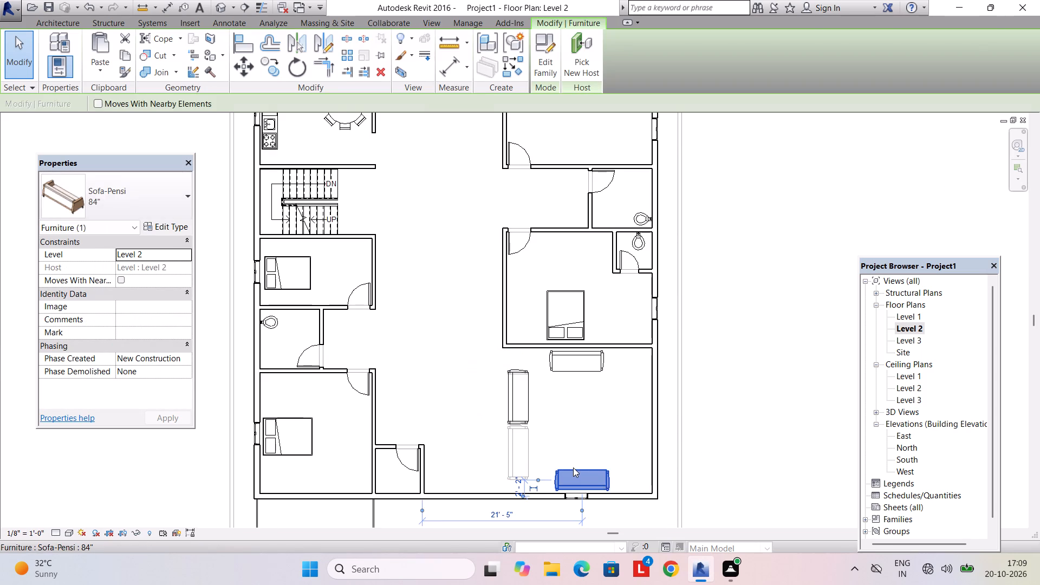
{"action": "key", "text": "Delete"}
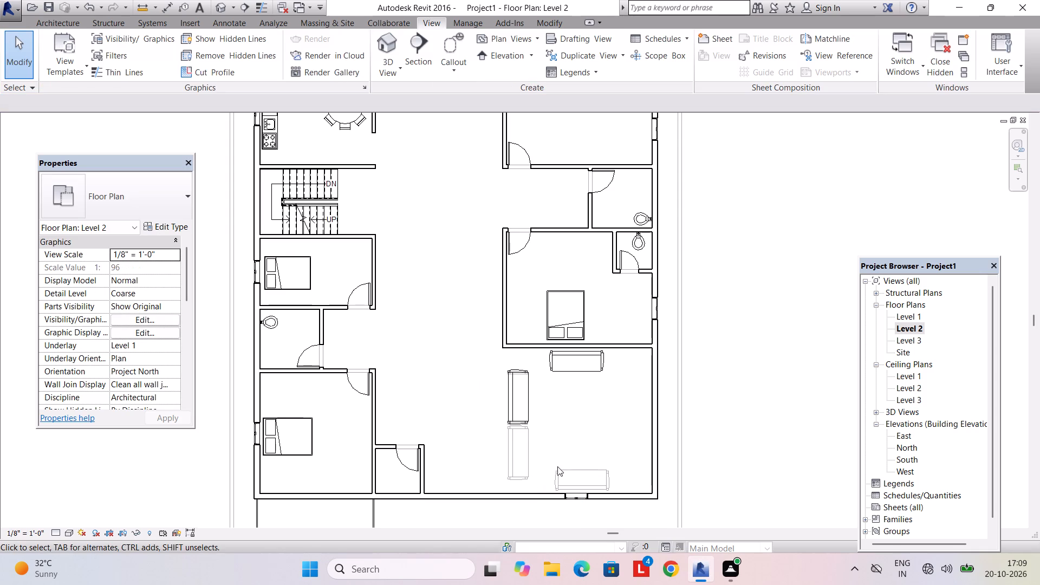
Delete the 36" x 72" arched window from the living area's front wall on Level 2.
{"action": "middle_click_drag", "start_coordinate": [485, 463], "coordinate": [485, 448]}
{"action": "left_click", "coordinate": [576, 478]}
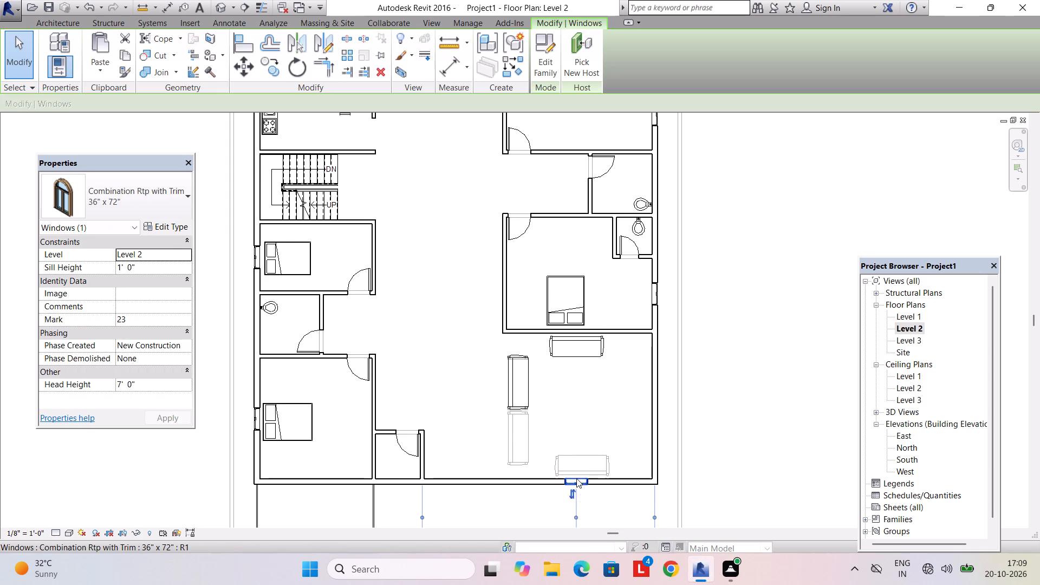
{"action": "key", "text": "Delete"}
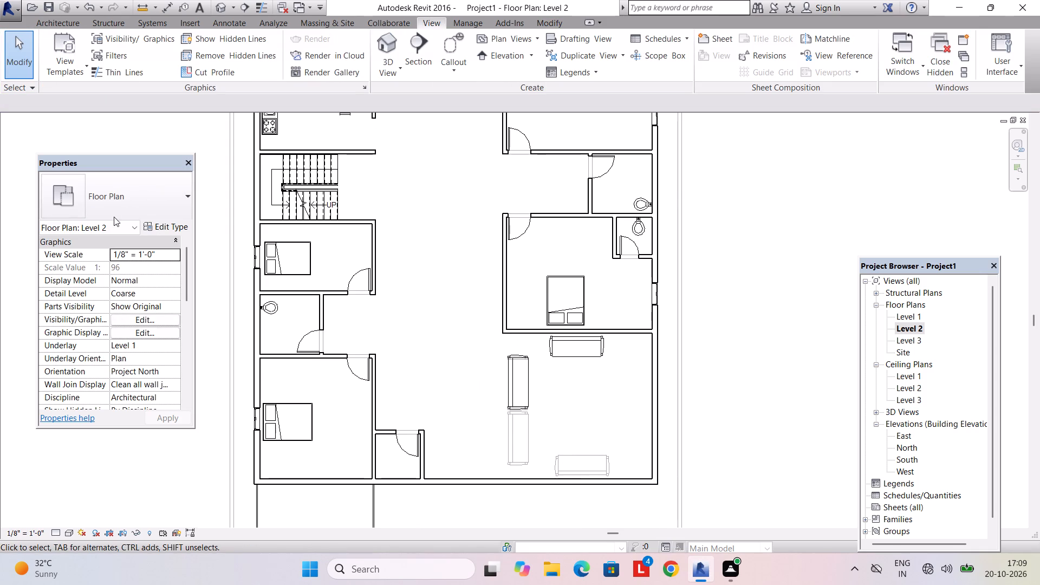
Start a new wall on Level 2 using the Basic Wall 9" type.
{"action": "left_click", "coordinate": [70, 27]}
{"action": "left_click", "coordinate": [56, 47]}
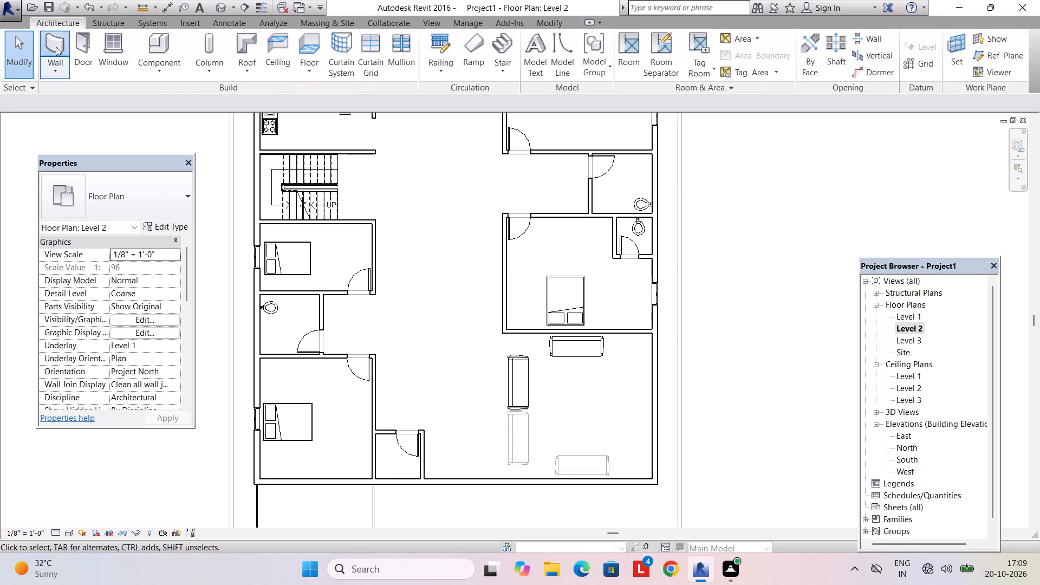
{"action": "left_click", "coordinate": [137, 207]}
{"action": "scroll", "coordinate": [120, 291], "scroll_direction": "up", "scroll_amount": 9}
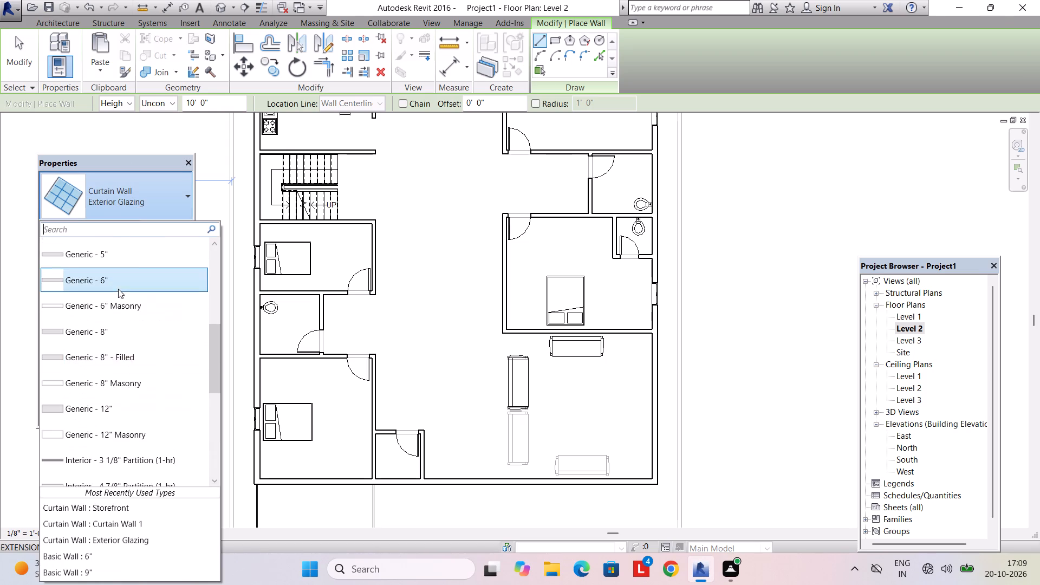
{"action": "scroll", "coordinate": [118, 289], "scroll_direction": "up", "scroll_amount": 11}
{"action": "left_click", "coordinate": [122, 286]}
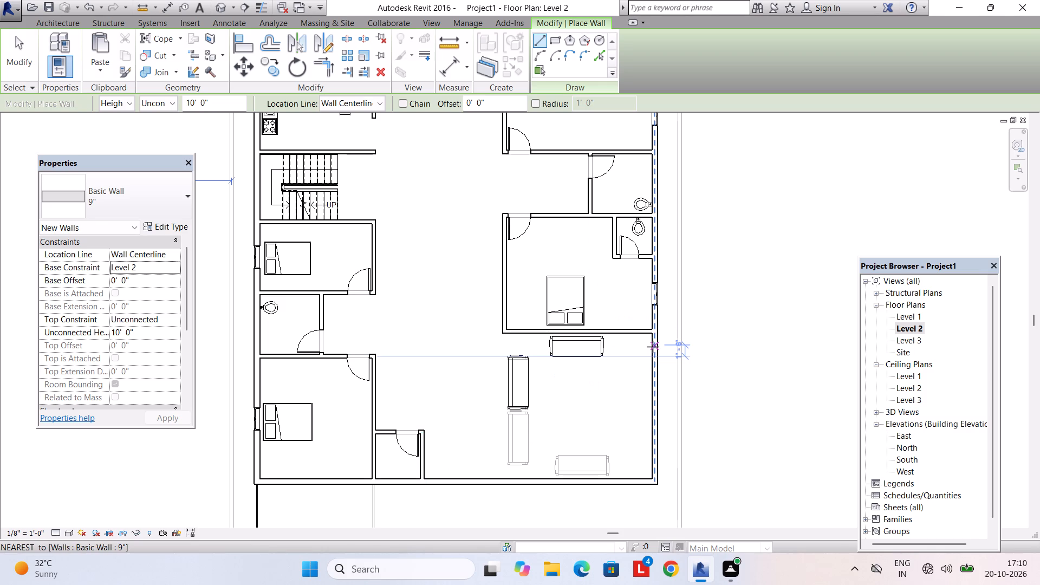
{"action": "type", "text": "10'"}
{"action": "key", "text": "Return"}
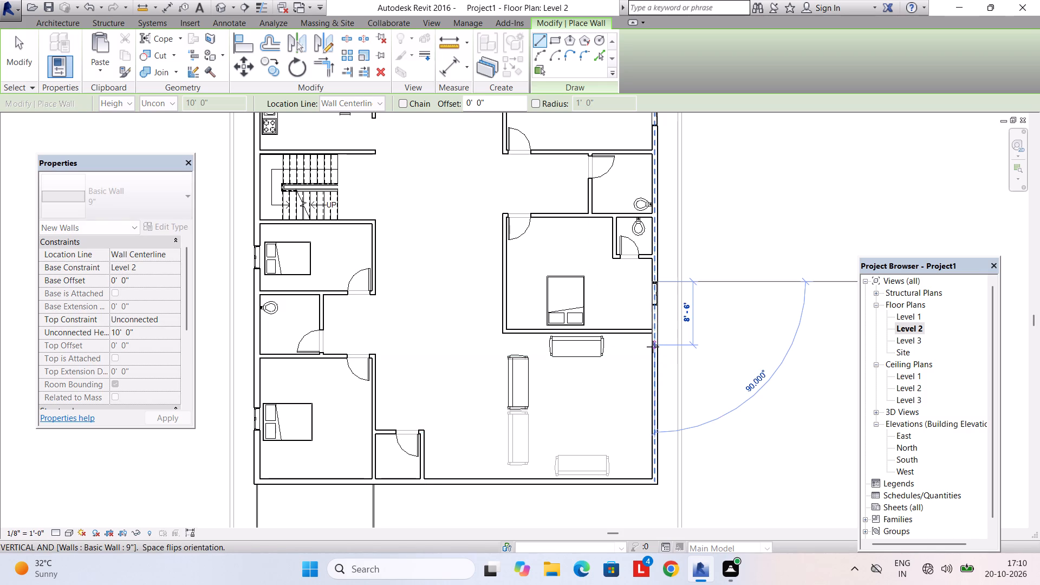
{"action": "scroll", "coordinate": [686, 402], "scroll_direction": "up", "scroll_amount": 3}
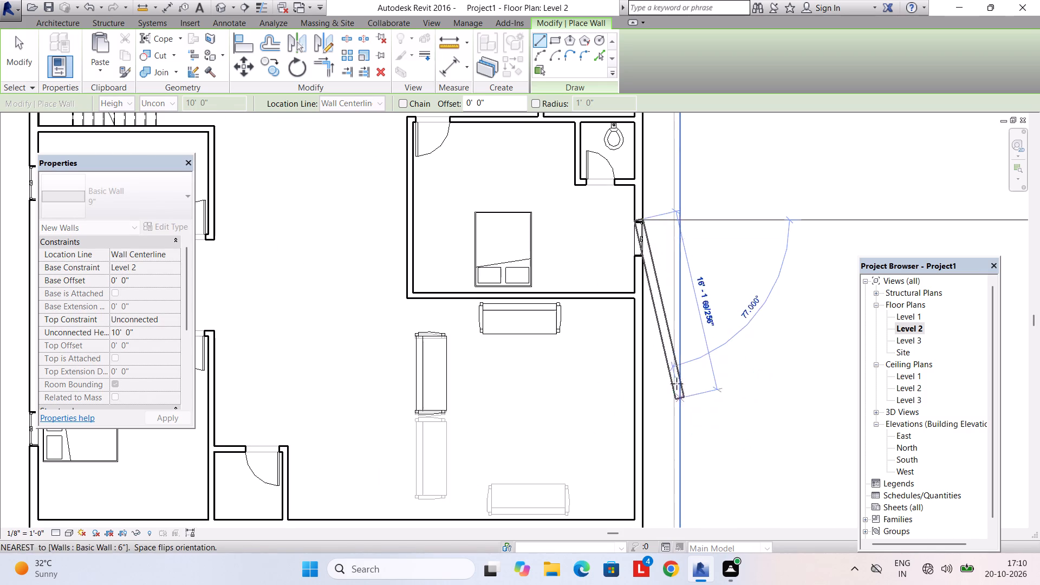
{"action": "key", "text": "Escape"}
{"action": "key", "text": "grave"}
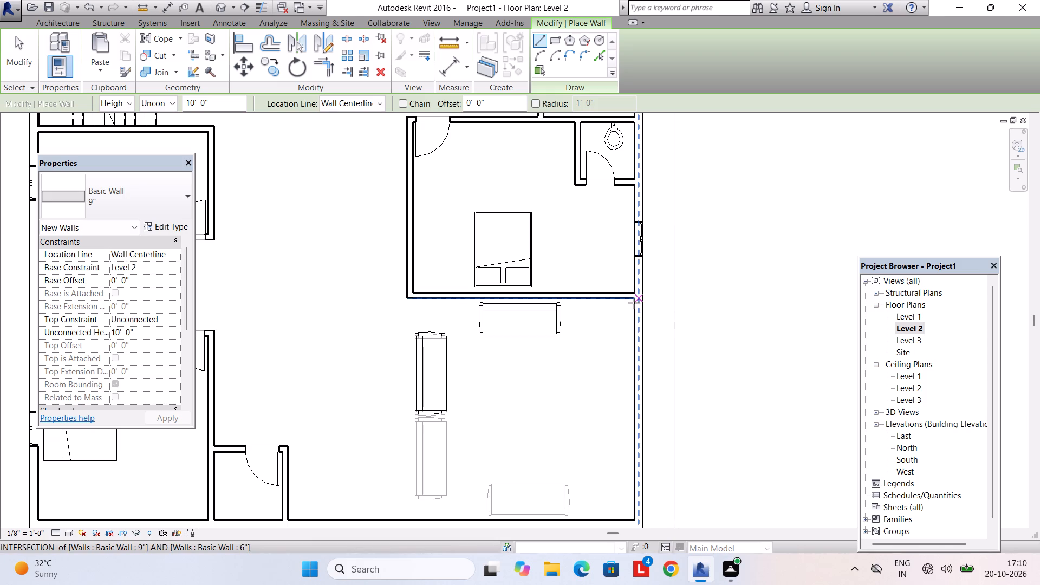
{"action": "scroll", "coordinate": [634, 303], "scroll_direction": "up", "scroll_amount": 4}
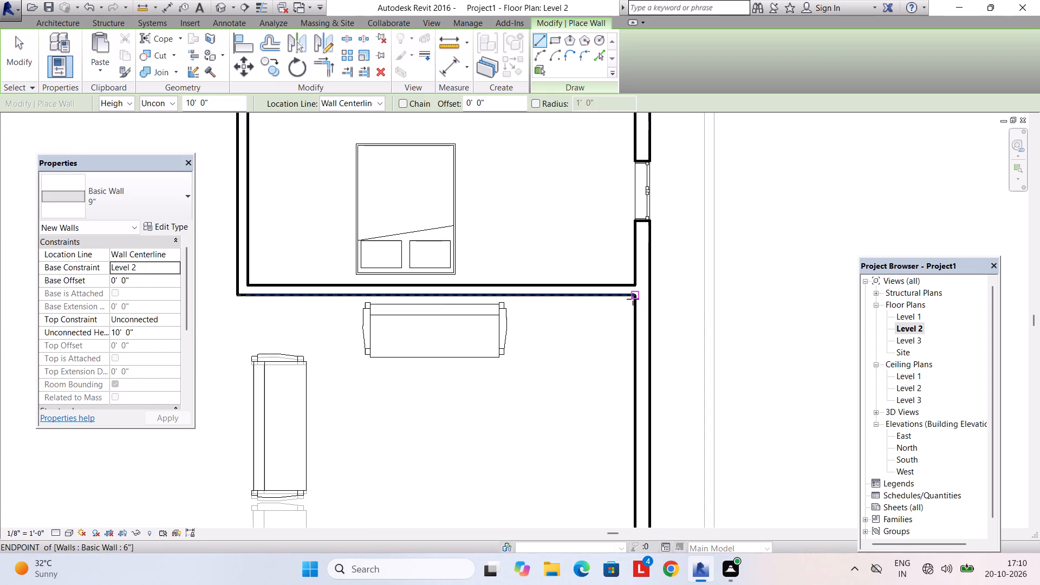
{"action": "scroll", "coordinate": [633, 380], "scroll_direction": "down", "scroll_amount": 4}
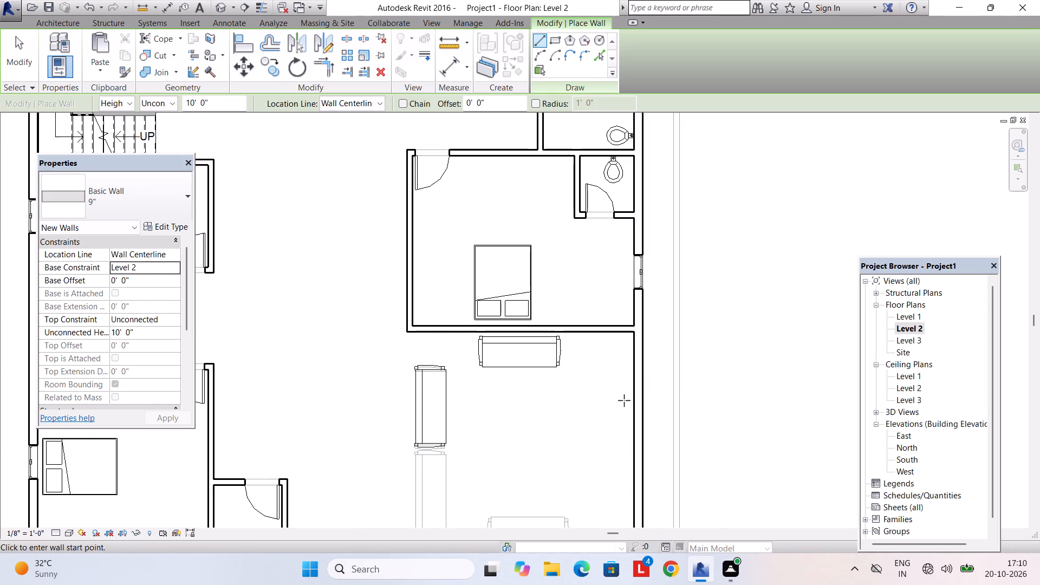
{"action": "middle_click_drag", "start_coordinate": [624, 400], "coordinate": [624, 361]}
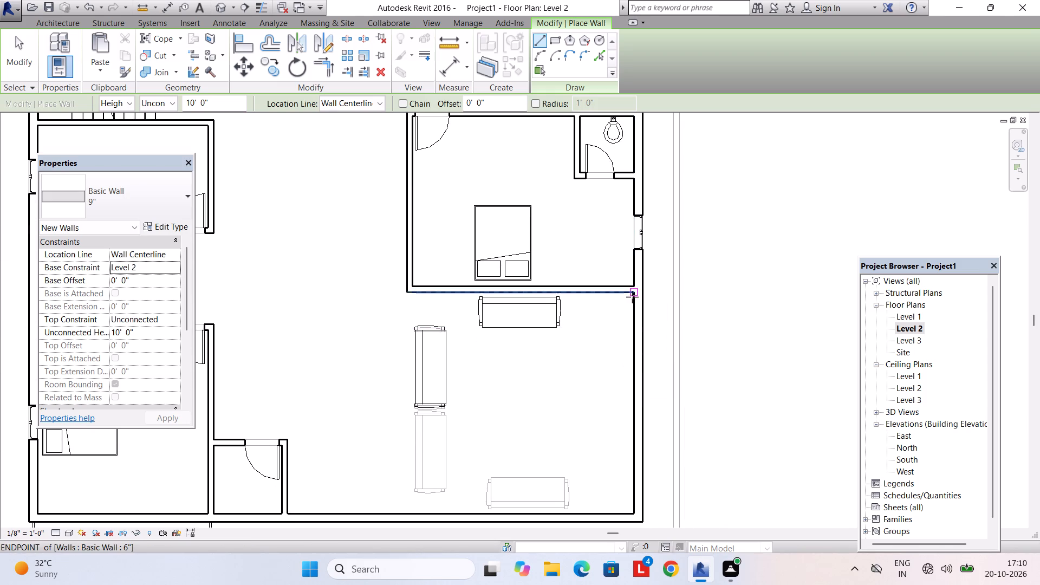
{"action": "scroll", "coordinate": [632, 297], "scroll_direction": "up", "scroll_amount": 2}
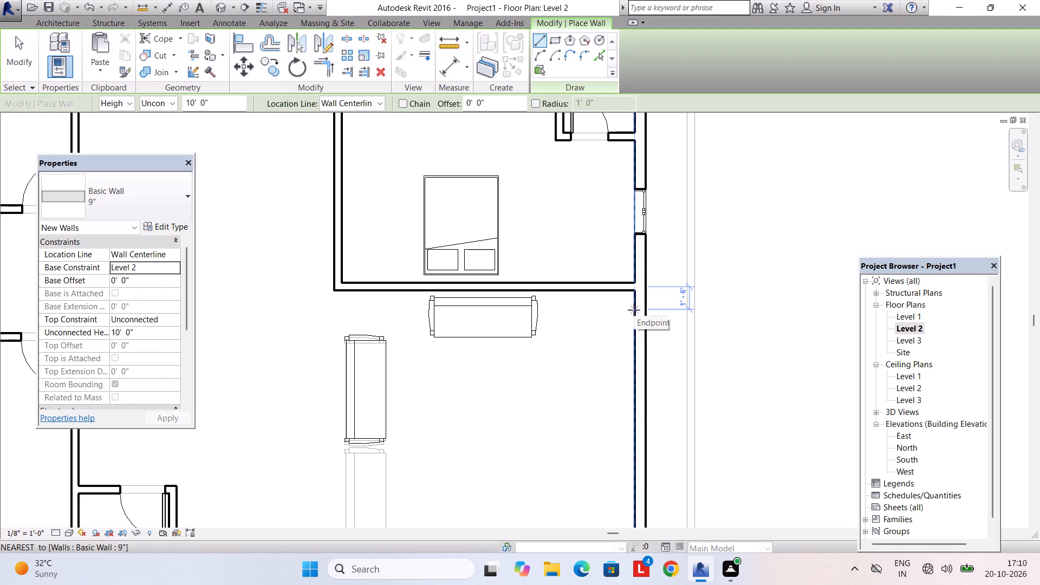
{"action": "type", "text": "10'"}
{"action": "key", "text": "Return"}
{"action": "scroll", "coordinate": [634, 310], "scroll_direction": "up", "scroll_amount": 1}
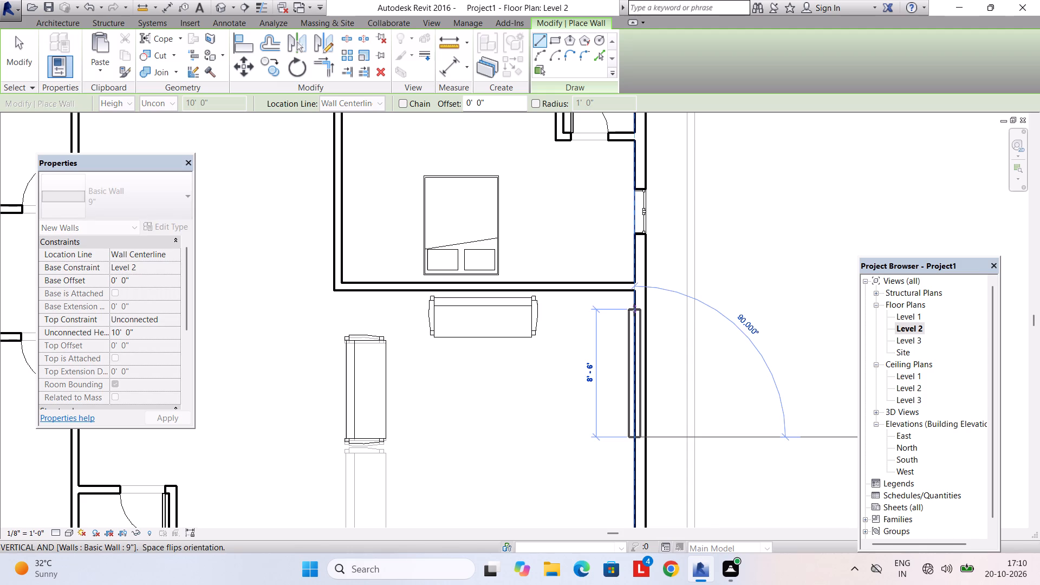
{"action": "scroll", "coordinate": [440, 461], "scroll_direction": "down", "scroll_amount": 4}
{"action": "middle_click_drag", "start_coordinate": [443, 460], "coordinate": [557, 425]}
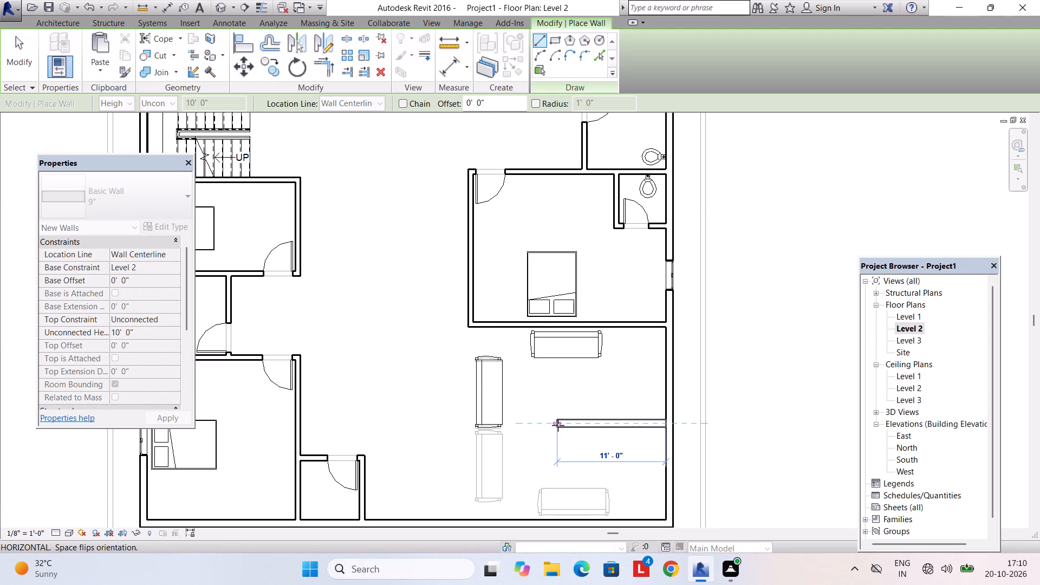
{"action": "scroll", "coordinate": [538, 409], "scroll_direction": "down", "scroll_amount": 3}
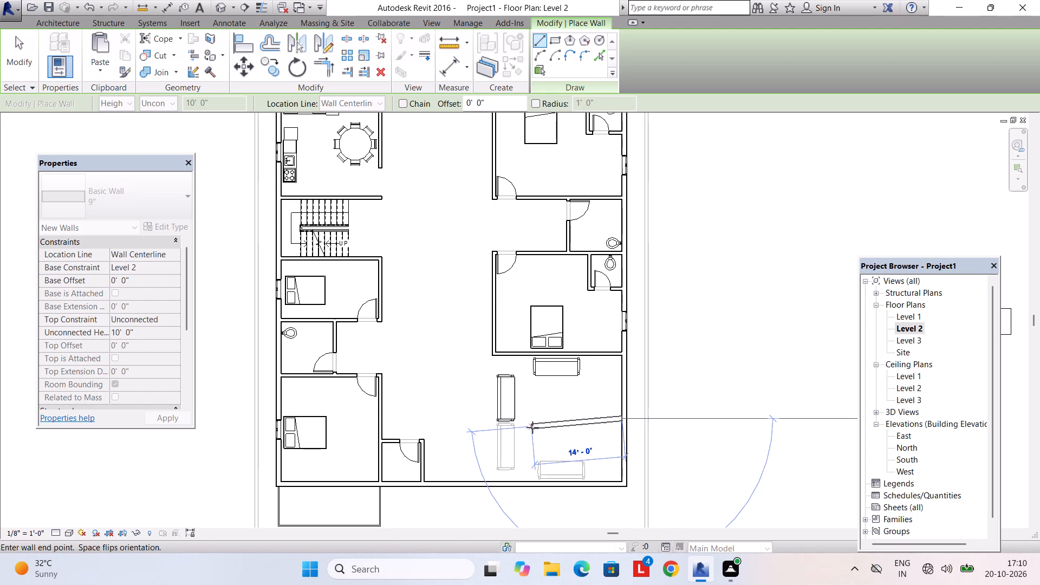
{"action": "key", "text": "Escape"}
Draw a 9" wall across the living area, starting 5' from its front outer corner and running about 30'-6" to the small room's side wall.
{"action": "scroll", "coordinate": [601, 471], "scroll_direction": "up", "scroll_amount": 2}
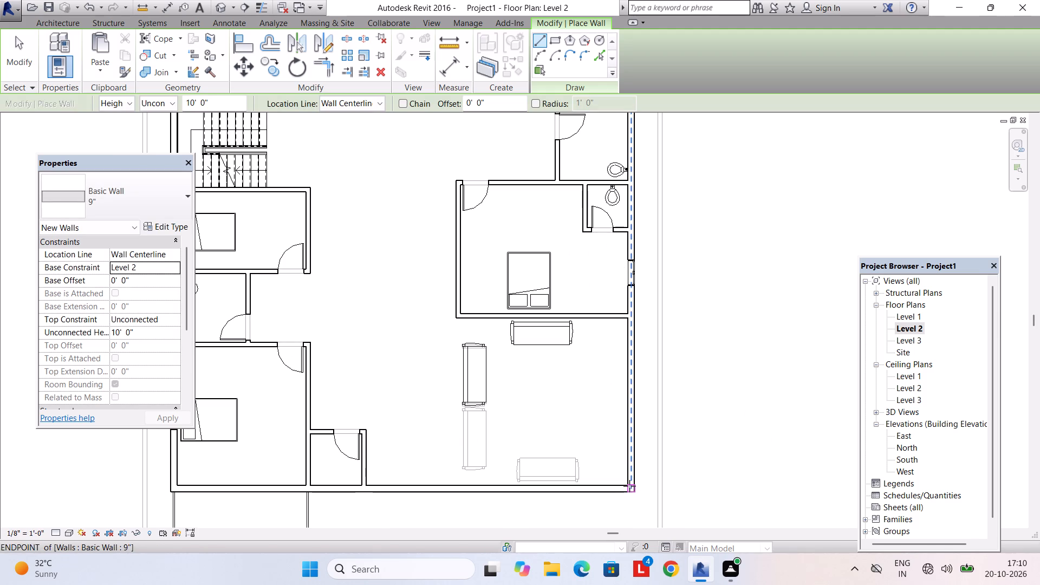
{"action": "scroll", "coordinate": [628, 479], "scroll_direction": "up", "scroll_amount": 3}
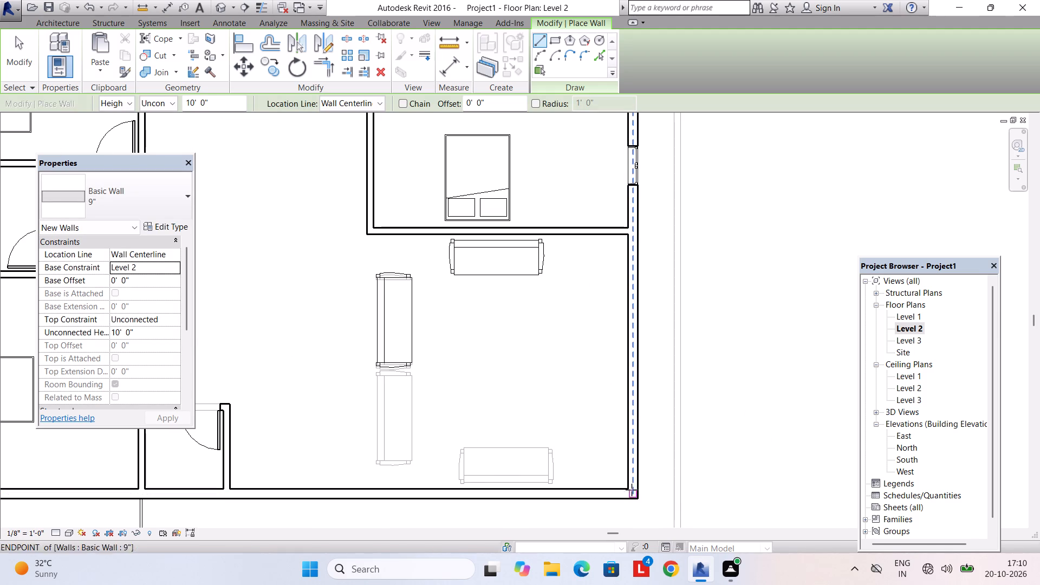
{"action": "scroll", "coordinate": [628, 487], "scroll_direction": "up", "scroll_amount": 3}
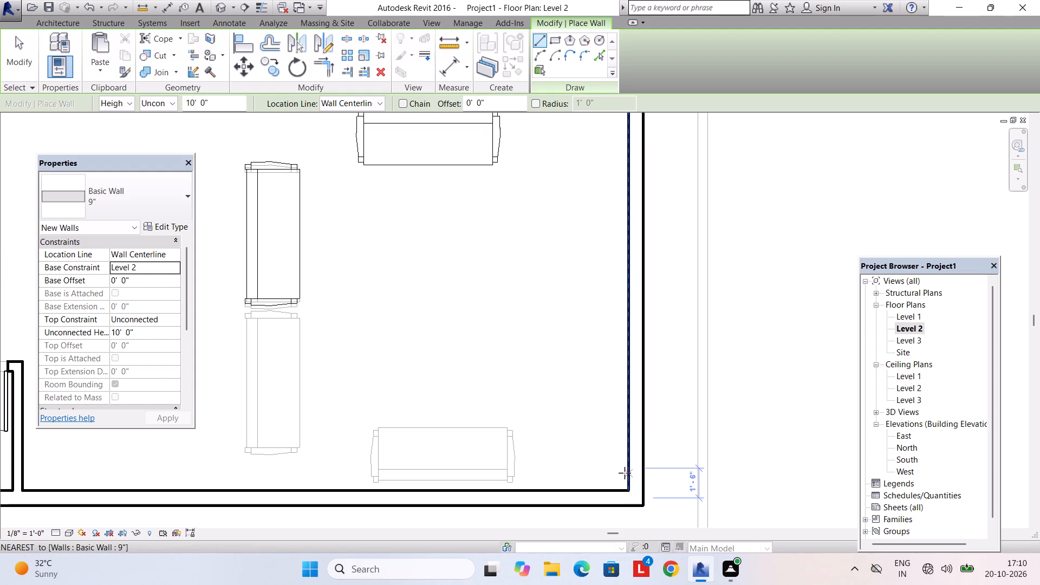
{"action": "type", "text": "5'"}
{"action": "key", "text": "Return"}
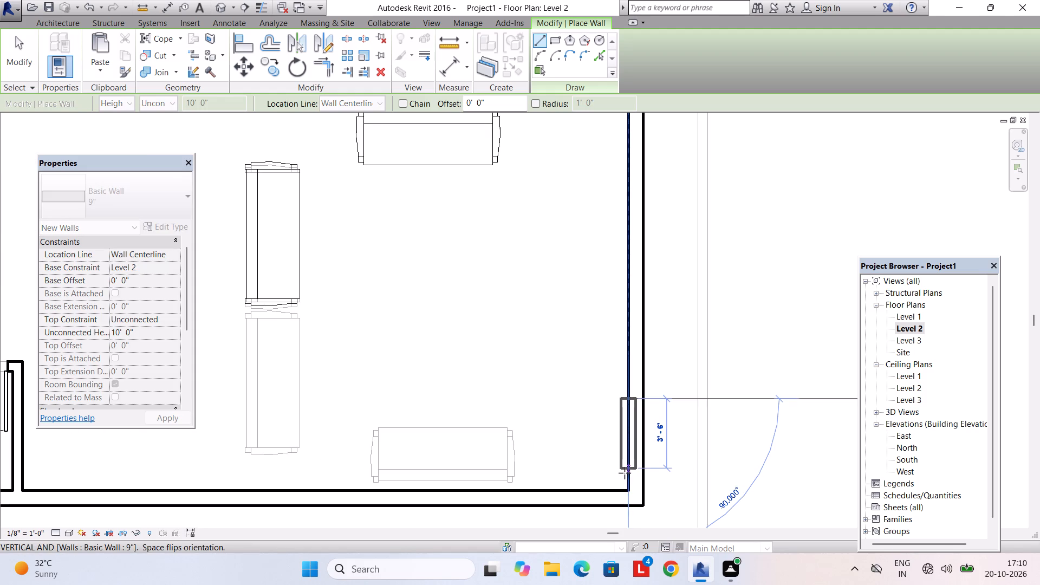
{"action": "scroll", "coordinate": [373, 392], "scroll_direction": "down", "scroll_amount": 3}
{"action": "middle_click_drag", "start_coordinate": [372, 392], "coordinate": [533, 396]}
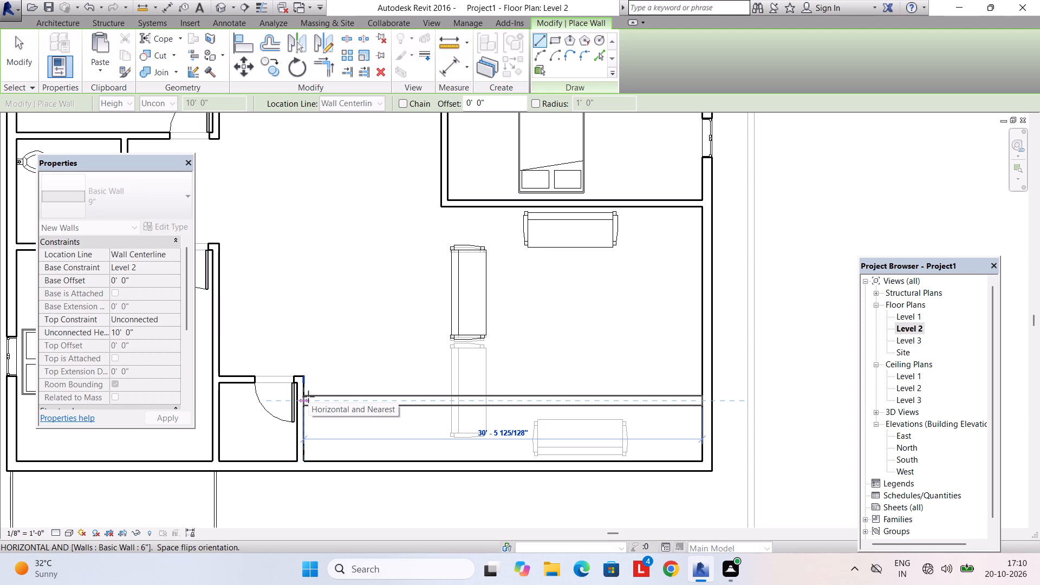
{"action": "left_click", "coordinate": [308, 396]}
{"action": "key", "text": "Escape"}
{"action": "key", "text": "Escape"}
Split Level 2's front exterior wall in line with the living-area face of the small room's side wall.
{"action": "left_click", "coordinate": [590, 465]}
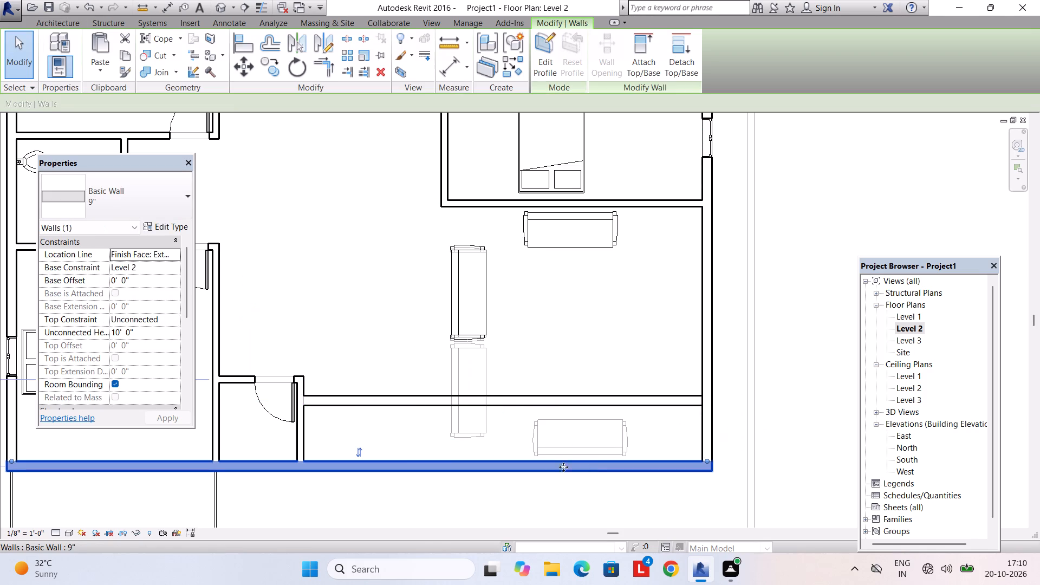
{"action": "scroll", "coordinate": [328, 471], "scroll_direction": "up", "scroll_amount": 2}
{"action": "key", "text": "Escape"}
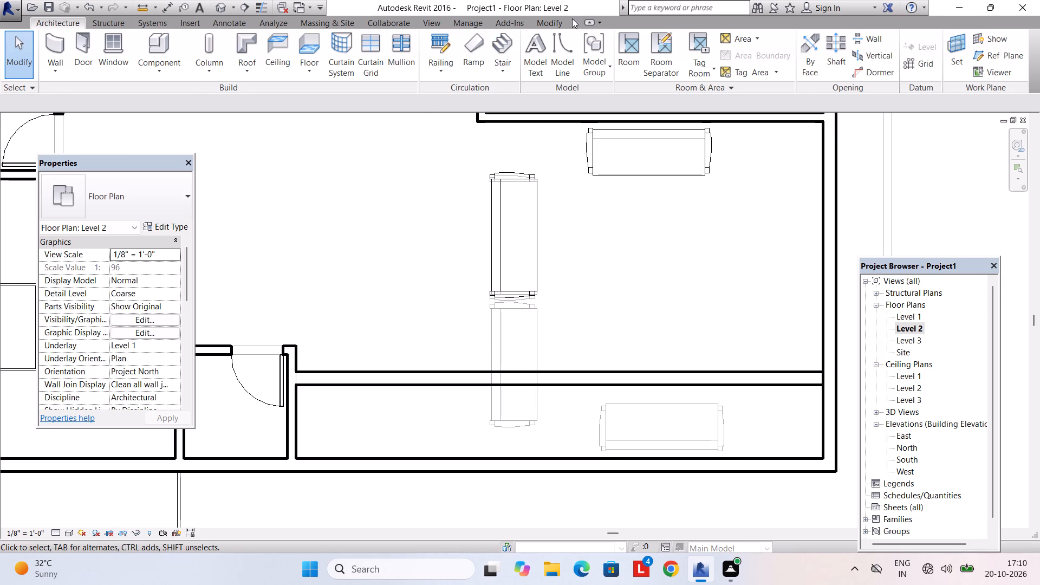
{"action": "left_click", "coordinate": [561, 22]}
{"action": "left_click", "coordinate": [345, 39]}
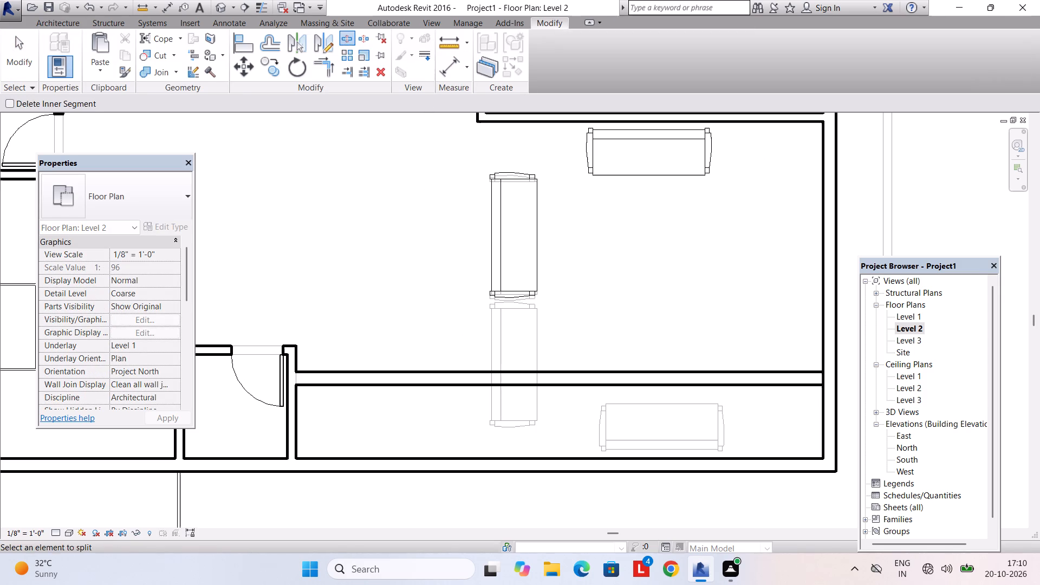
{"action": "scroll", "coordinate": [275, 474], "scroll_direction": "up", "scroll_amount": 2}
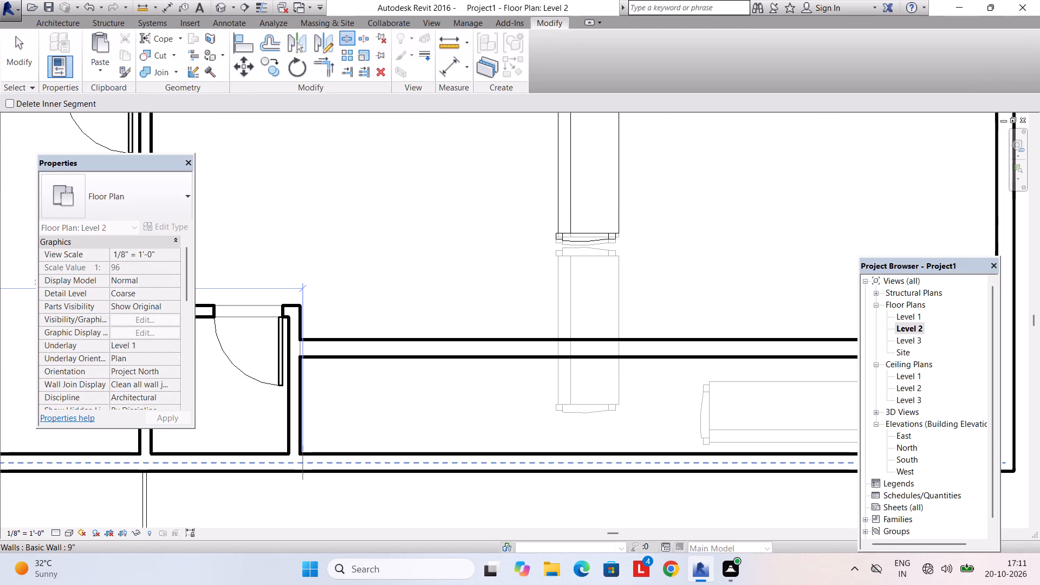
{"action": "scroll", "coordinate": [301, 464], "scroll_direction": "up", "scroll_amount": 6}
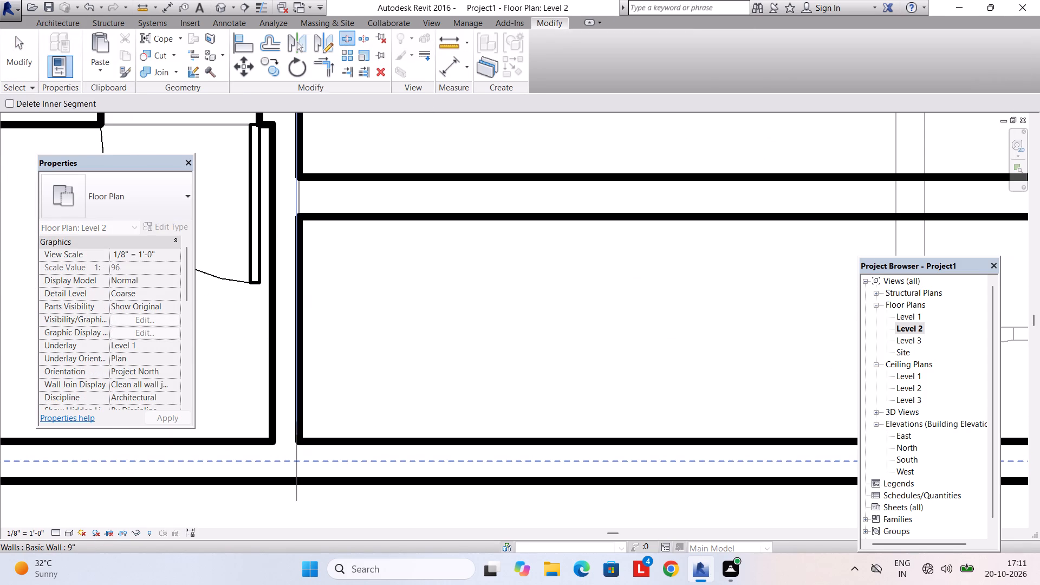
{"action": "left_click", "coordinate": [298, 464]}
{"action": "key", "text": "ctrl+z"}
{"action": "scroll", "coordinate": [300, 467], "scroll_direction": "up", "scroll_amount": 3}
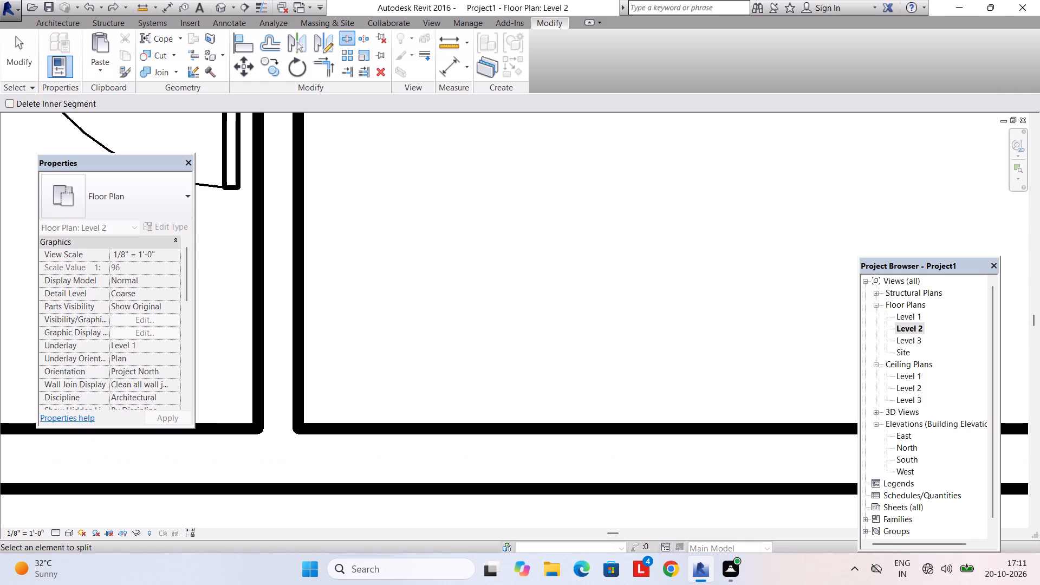
{"action": "scroll", "coordinate": [299, 461], "scroll_direction": "up", "scroll_amount": 6}
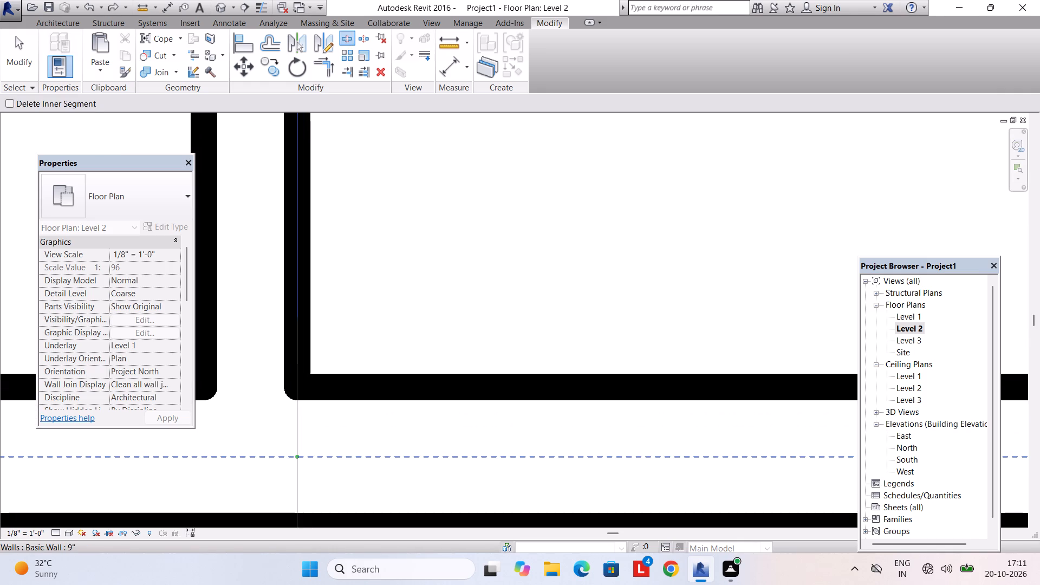
{"action": "left_click", "coordinate": [296, 458]}
{"action": "scroll", "coordinate": [373, 449], "scroll_direction": "down", "scroll_amount": 14}
{"action": "middle_click_drag", "start_coordinate": [500, 450], "coordinate": [259, 443]}
{"action": "middle_click_drag", "start_coordinate": [510, 453], "coordinate": [253, 445]}
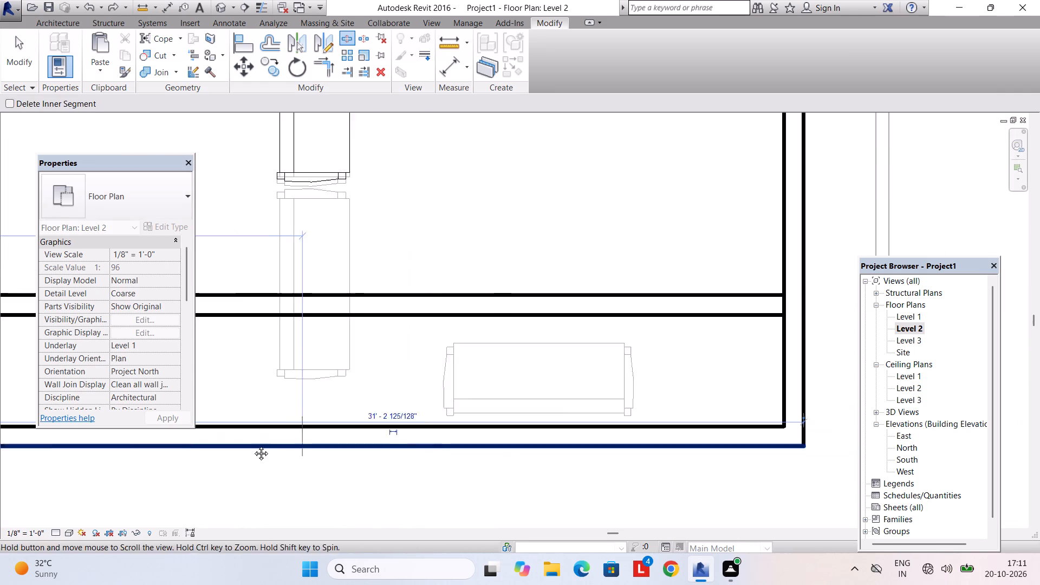
{"action": "middle_click_drag", "start_coordinate": [253, 445], "coordinate": [244, 445]}
{"action": "middle_click_drag", "start_coordinate": [544, 450], "coordinate": [455, 450]}
{"action": "scroll", "coordinate": [628, 437], "scroll_direction": "up", "scroll_amount": 9}
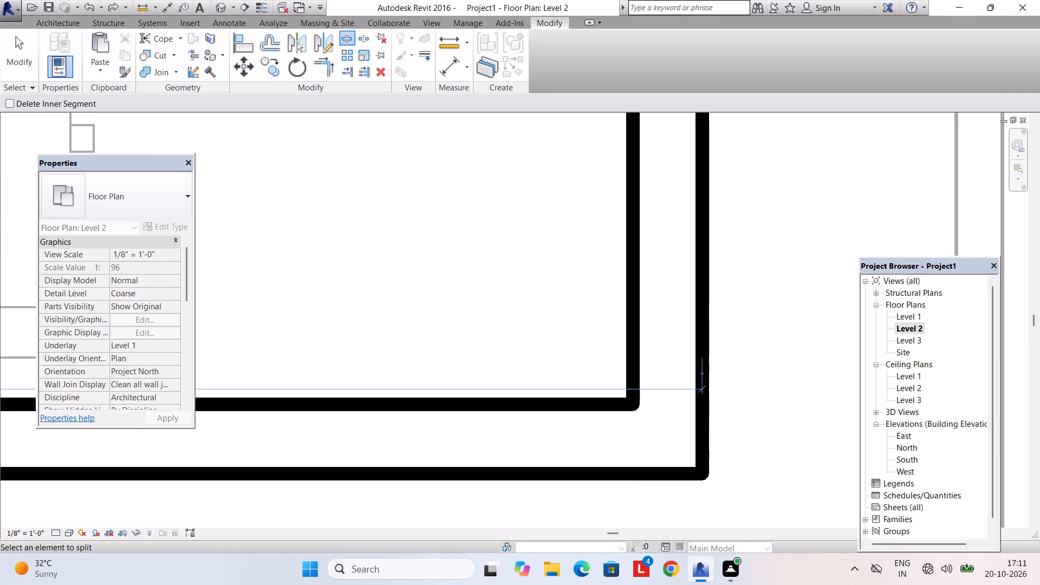
{"action": "key", "text": "Escape"}
{"action": "key", "text": "Escape"}
{"action": "key", "text": "Escape"}
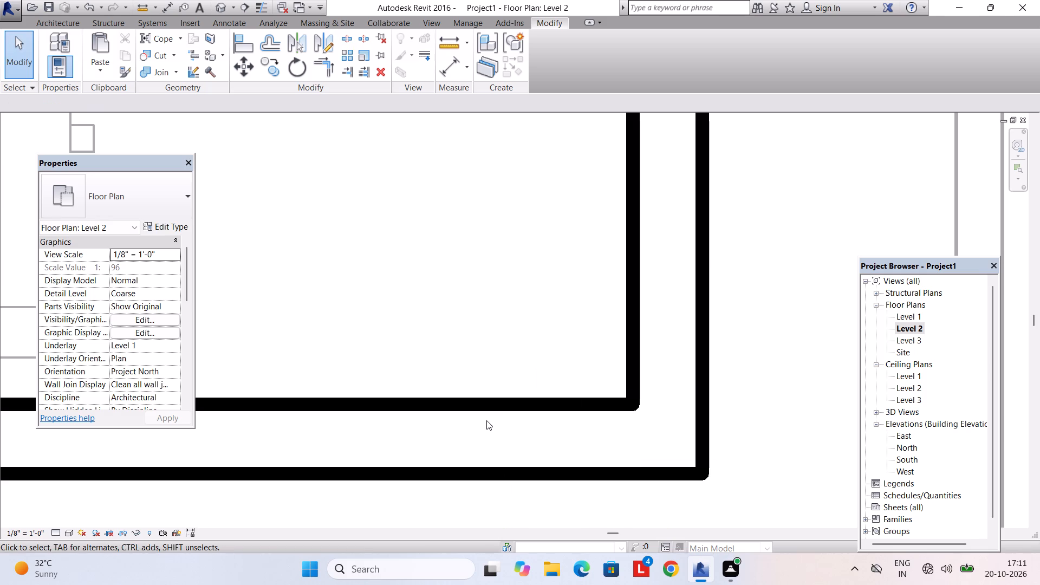
Delete the split-off front wall segment in front of the new cross wall.
{"action": "left_click", "coordinate": [487, 418]}
{"action": "key", "text": "Escape"}
{"action": "left_click", "coordinate": [487, 414]}
{"action": "left_click", "coordinate": [489, 406]}
{"action": "key", "text": "Delete"}
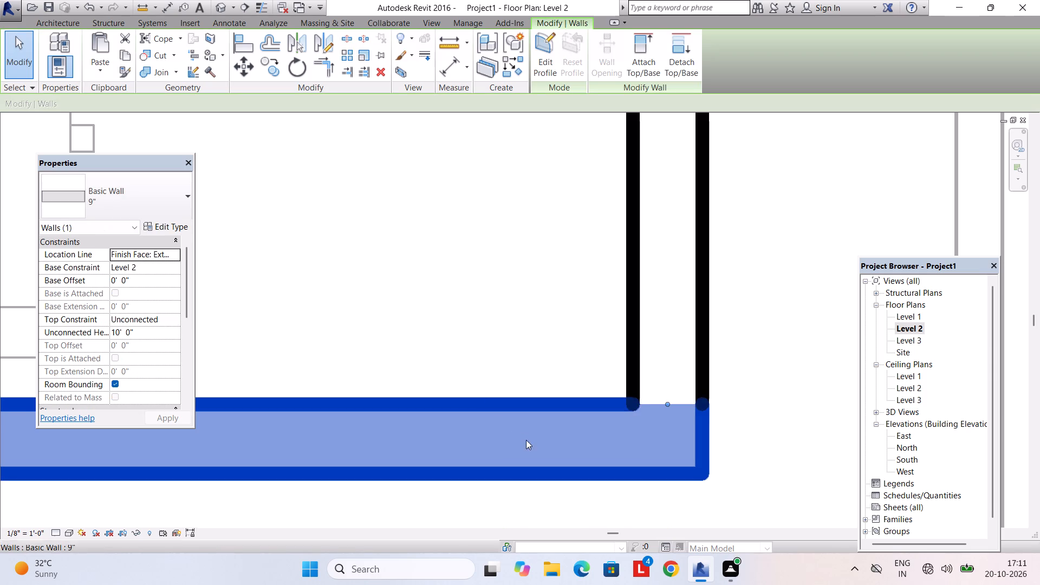
Split the living area's exterior side wall at the front face of the new cross wall.
{"action": "scroll", "coordinate": [530, 439], "scroll_direction": "down", "scroll_amount": 9}
{"action": "scroll", "coordinate": [500, 400], "scroll_direction": "down", "scroll_amount": 4}
{"action": "middle_click_drag", "start_coordinate": [477, 387], "coordinate": [589, 409]}
{"action": "scroll", "coordinate": [577, 399], "scroll_direction": "down", "scroll_amount": 4}
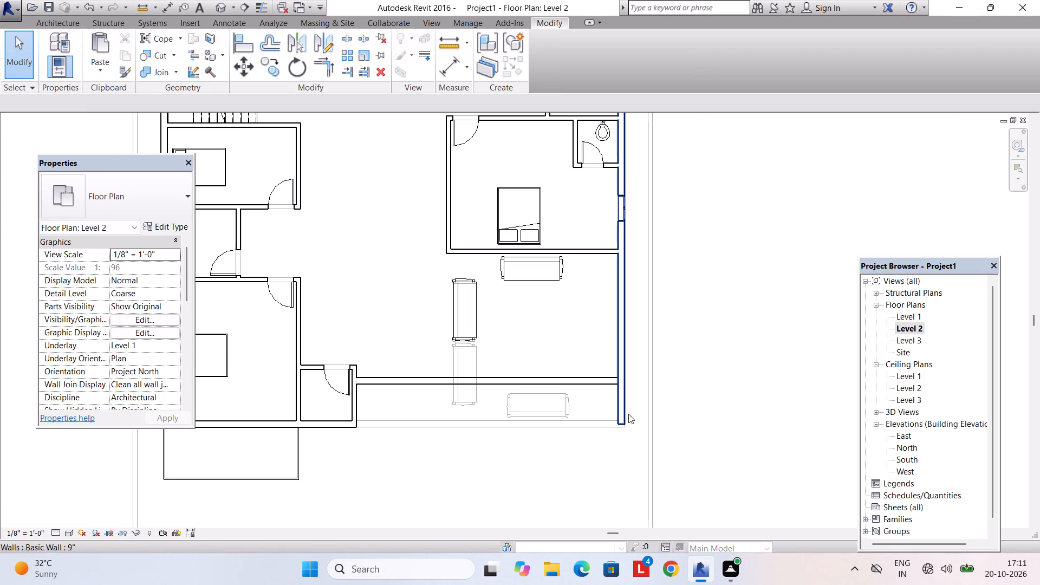
{"action": "middle_click_drag", "start_coordinate": [510, 419], "coordinate": [539, 434]}
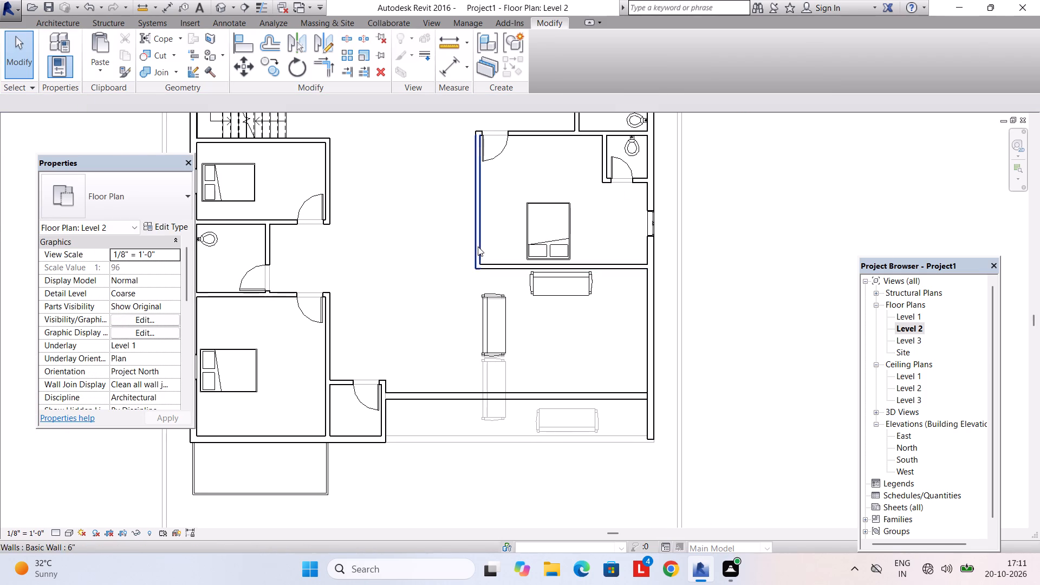
{"action": "left_click", "coordinate": [346, 37]}
{"action": "scroll", "coordinate": [667, 401], "scroll_direction": "up", "scroll_amount": 12}
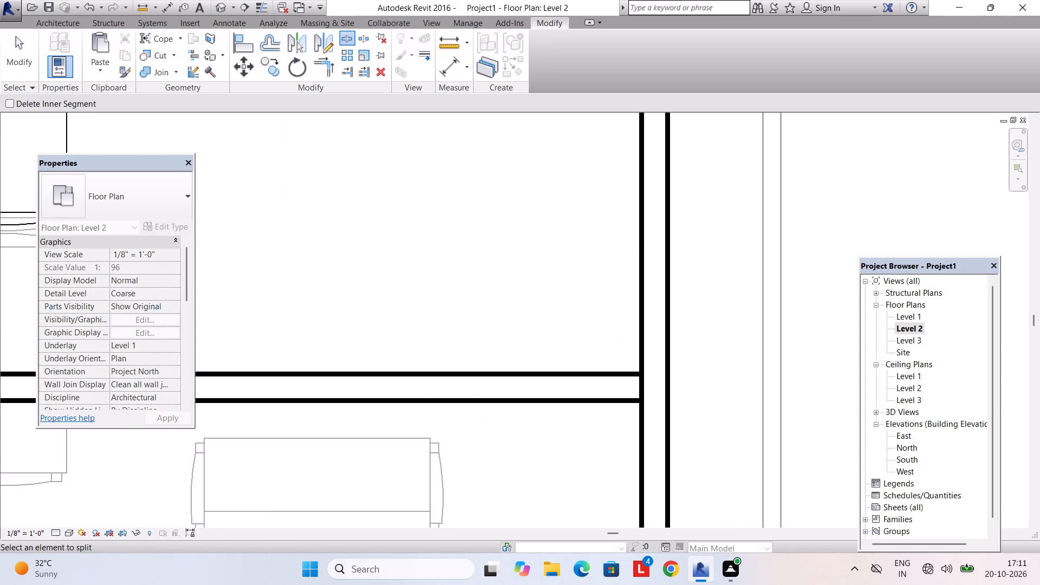
{"action": "scroll", "coordinate": [648, 400], "scroll_direction": "up", "scroll_amount": 7}
{"action": "left_click", "coordinate": [672, 398]}
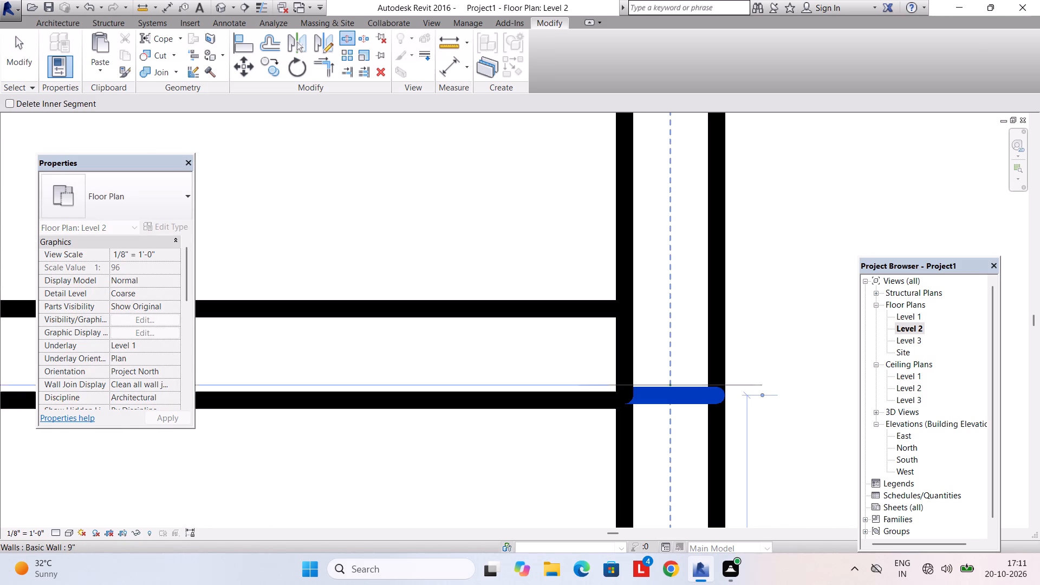
{"action": "key", "text": "Escape"}
{"action": "key", "text": "Escape"}
{"action": "key", "text": "Escape"}
Delete the leftover exterior side wall segment that projects in front of the new cross wall.
{"action": "left_click", "coordinate": [714, 466]}
{"action": "key", "text": "Delete"}
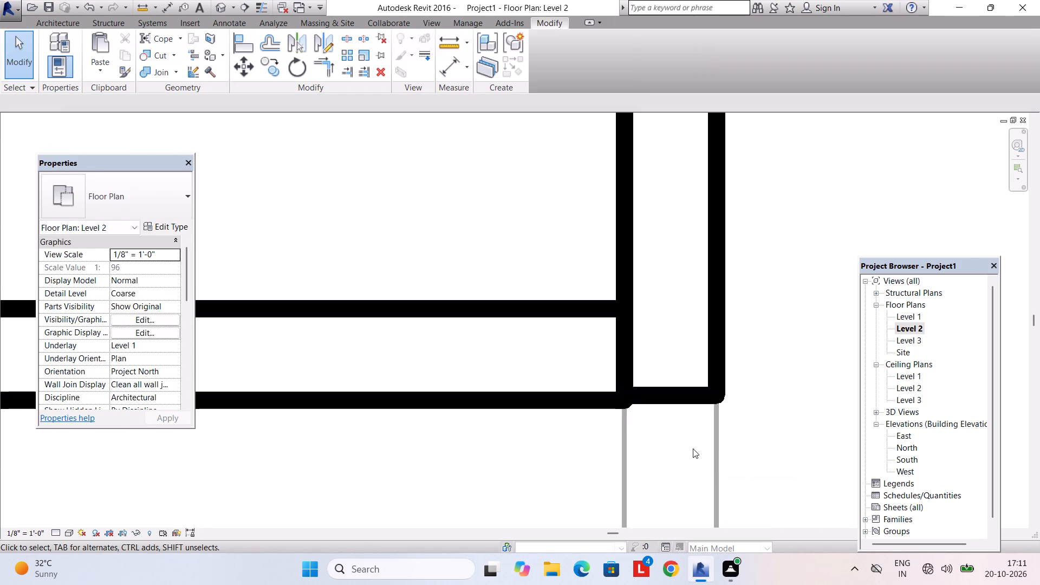
Adjust the exterior side wall's free end to line up with the front face of the new cross wall.
{"action": "scroll", "coordinate": [691, 444], "scroll_direction": "down", "scroll_amount": 8}
{"action": "scroll", "coordinate": [676, 434], "scroll_direction": "up", "scroll_amount": 1}
{"action": "scroll", "coordinate": [676, 434], "scroll_direction": "down", "scroll_amount": 4}
{"action": "left_click", "coordinate": [678, 429]}
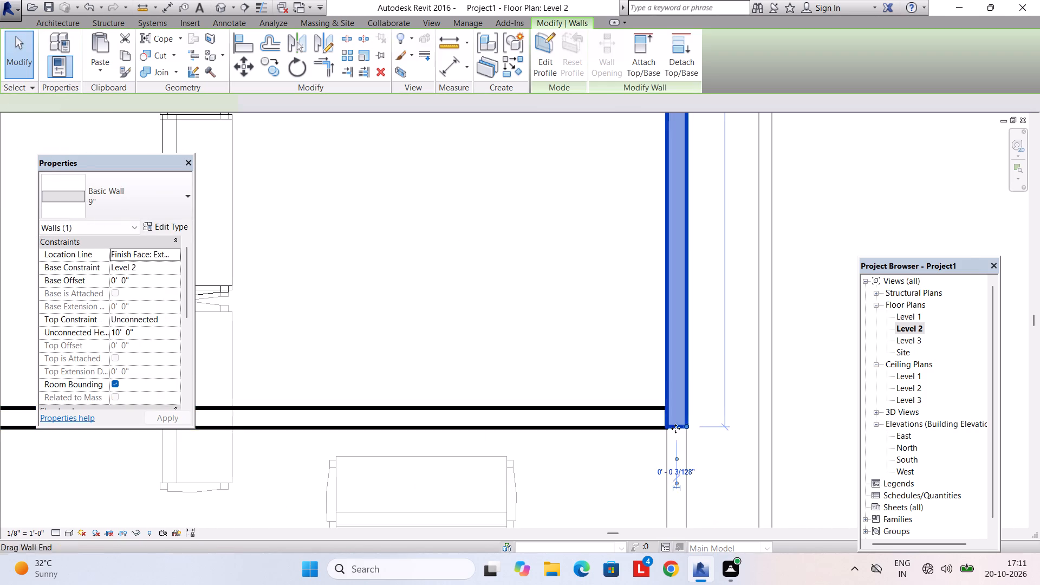
{"action": "scroll", "coordinate": [675, 428], "scroll_direction": "up", "scroll_amount": 3}
{"action": "left_click", "coordinate": [693, 425]}
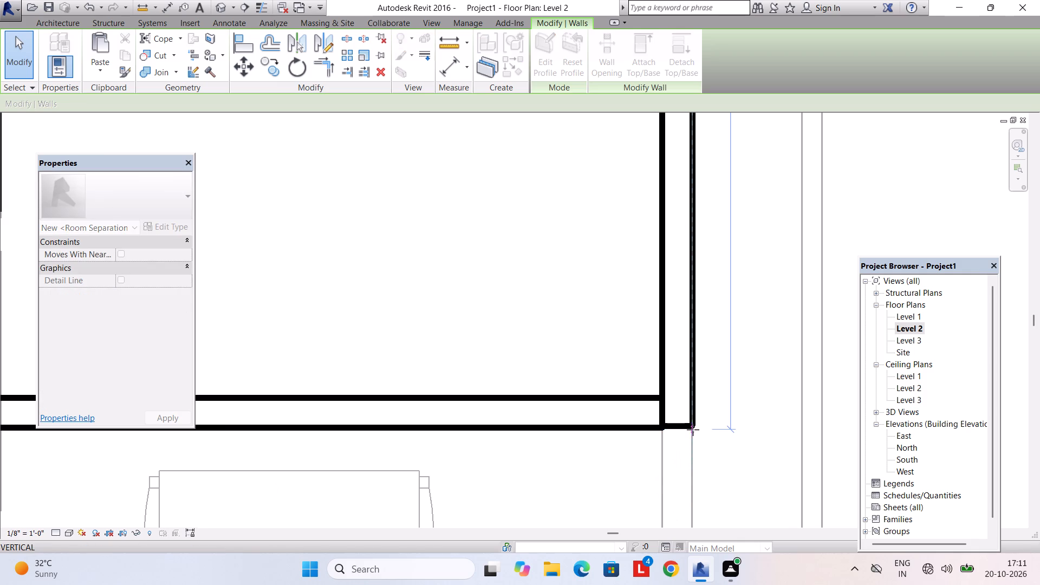
{"action": "key", "text": "Escape"}
{"action": "key", "text": "Escape"}
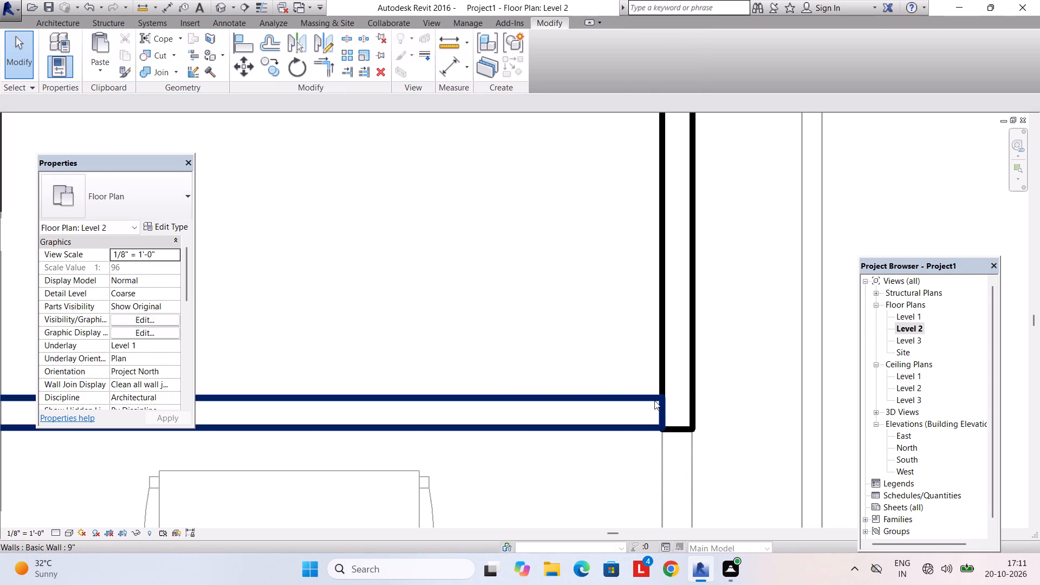
Extend the new cross wall's end into the exterior side wall so the two walls join at the corner.
{"action": "left_click", "coordinate": [654, 400]}
{"action": "left_click_drag", "start_coordinate": [662, 411], "coordinate": [670, 411]}
{"action": "key", "text": "Escape"}
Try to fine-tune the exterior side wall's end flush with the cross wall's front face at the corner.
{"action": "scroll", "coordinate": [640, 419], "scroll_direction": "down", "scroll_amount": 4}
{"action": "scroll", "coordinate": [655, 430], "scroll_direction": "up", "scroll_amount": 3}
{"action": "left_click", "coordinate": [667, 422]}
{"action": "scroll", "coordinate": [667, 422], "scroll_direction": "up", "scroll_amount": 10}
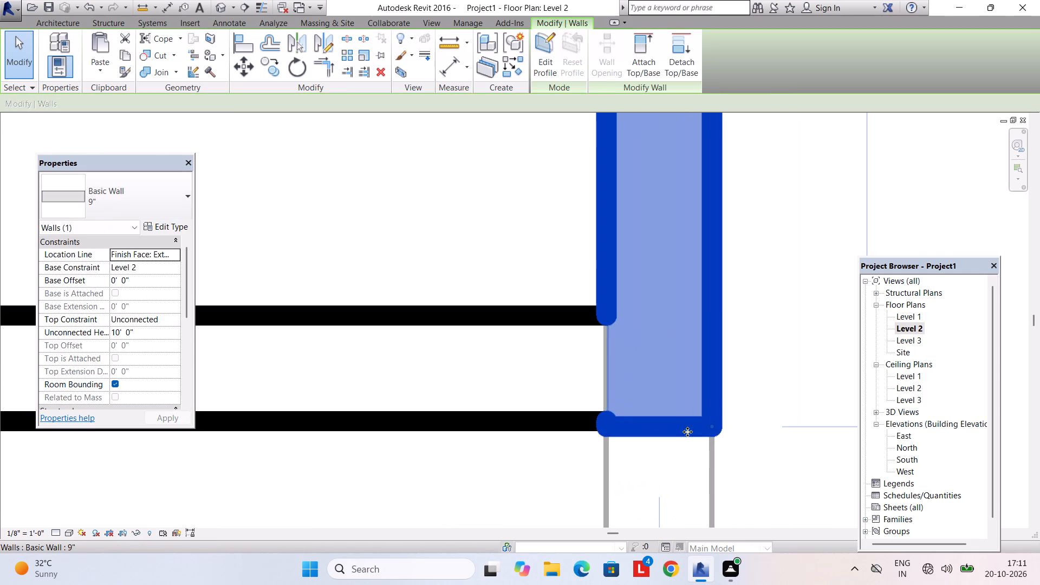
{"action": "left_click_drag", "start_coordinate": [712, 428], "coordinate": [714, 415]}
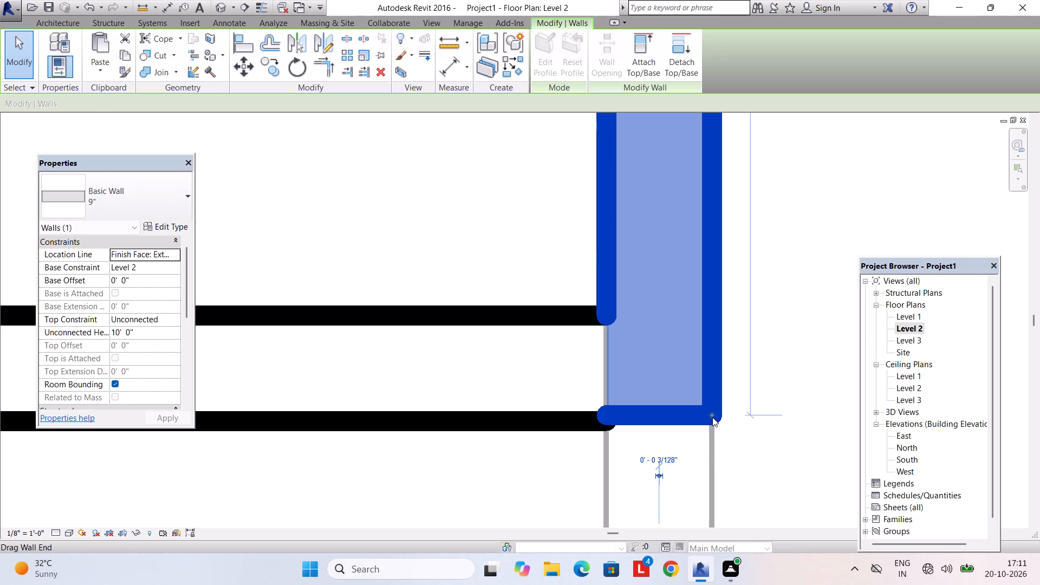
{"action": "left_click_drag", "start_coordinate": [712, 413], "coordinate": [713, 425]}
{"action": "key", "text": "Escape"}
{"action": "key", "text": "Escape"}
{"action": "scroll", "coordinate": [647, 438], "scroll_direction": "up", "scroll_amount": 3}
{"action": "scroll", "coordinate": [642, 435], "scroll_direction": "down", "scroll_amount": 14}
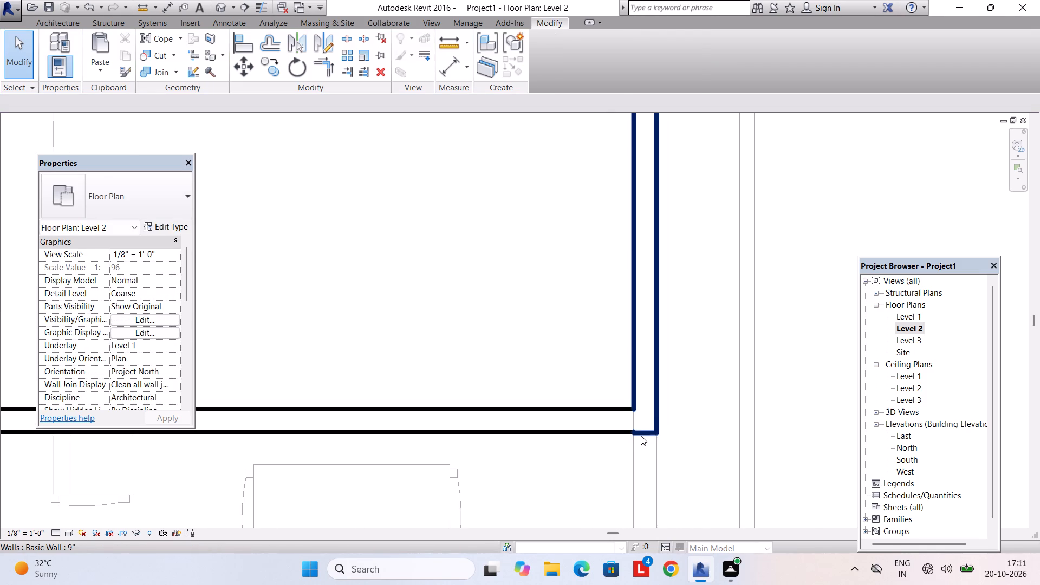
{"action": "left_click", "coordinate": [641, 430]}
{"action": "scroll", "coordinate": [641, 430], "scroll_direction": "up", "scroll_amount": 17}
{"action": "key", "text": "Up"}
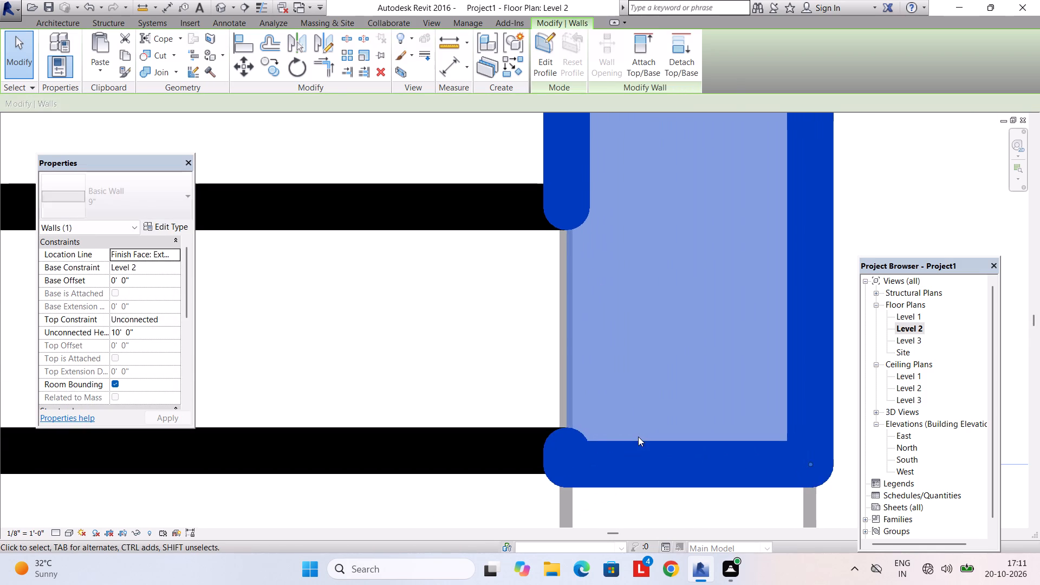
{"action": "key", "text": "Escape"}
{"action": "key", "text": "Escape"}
Examine the set-back front wall in the 3D view and the living area below in the Level 1 plan.
{"action": "scroll", "coordinate": [638, 434], "scroll_direction": "down", "scroll_amount": 17}
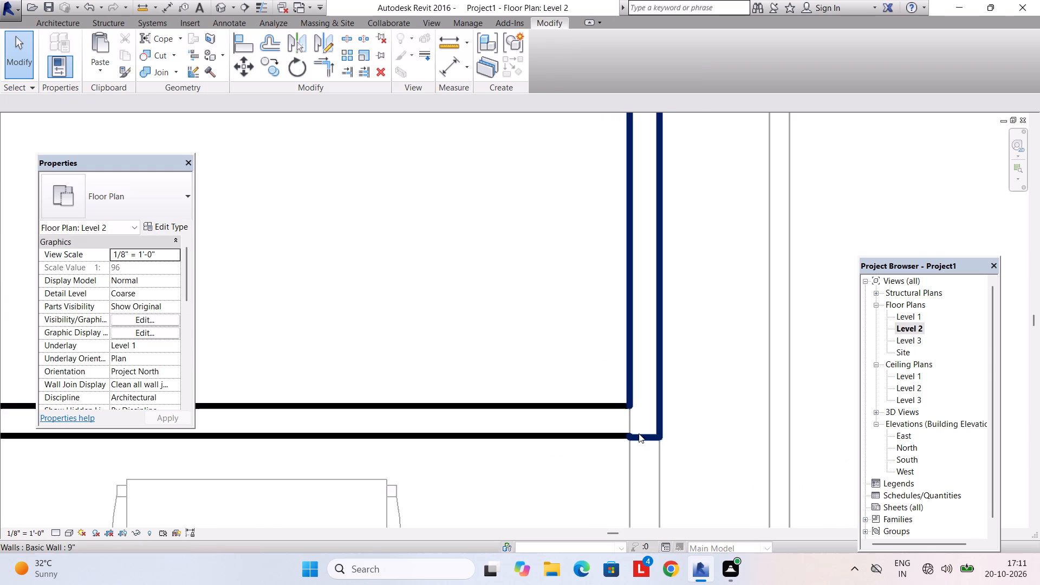
{"action": "scroll", "coordinate": [639, 433], "scroll_direction": "down", "scroll_amount": 16}
{"action": "scroll", "coordinate": [644, 193], "scroll_direction": "up", "scroll_amount": 3}
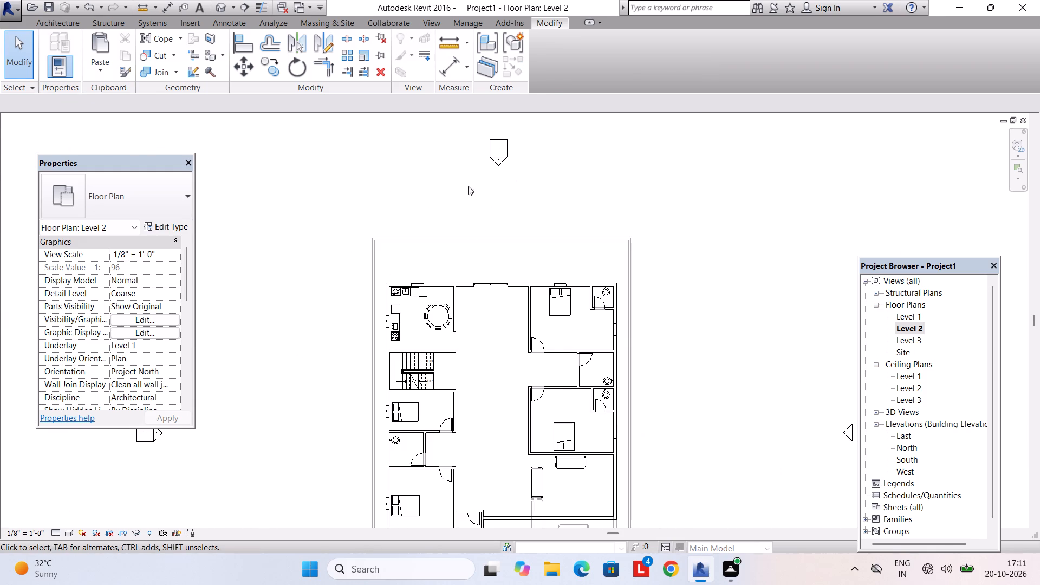
{"action": "left_click", "coordinate": [433, 26]}
{"action": "left_click", "coordinate": [388, 41]}
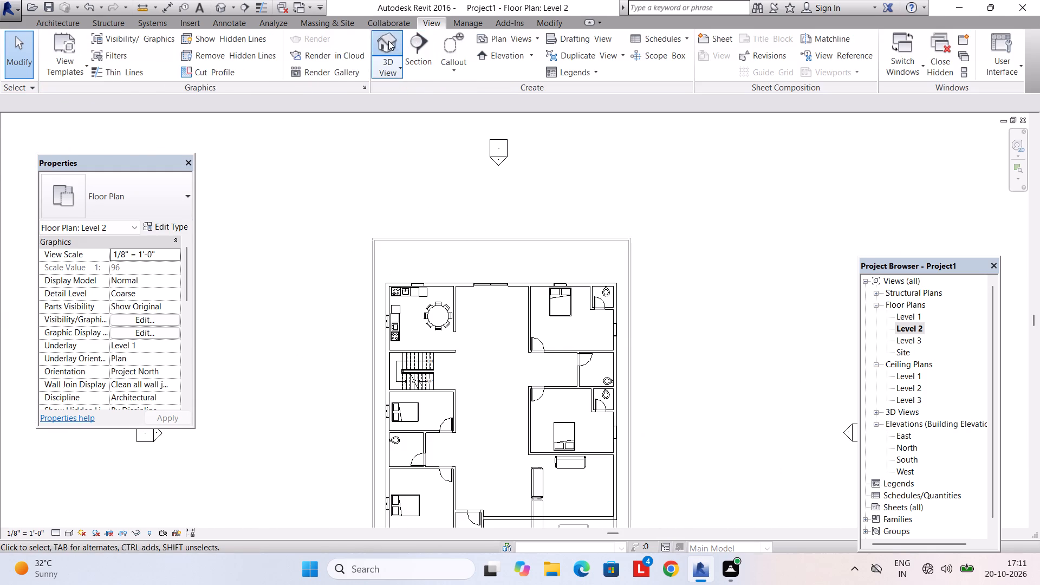
{"action": "middle_click_drag", "start_coordinate": [536, 216], "coordinate": [525, 276], "text": "shift"}
{"action": "scroll", "coordinate": [525, 275], "scroll_direction": "down", "scroll_amount": 5}
{"action": "middle_click_drag", "start_coordinate": [525, 274], "coordinate": [480, 321]}
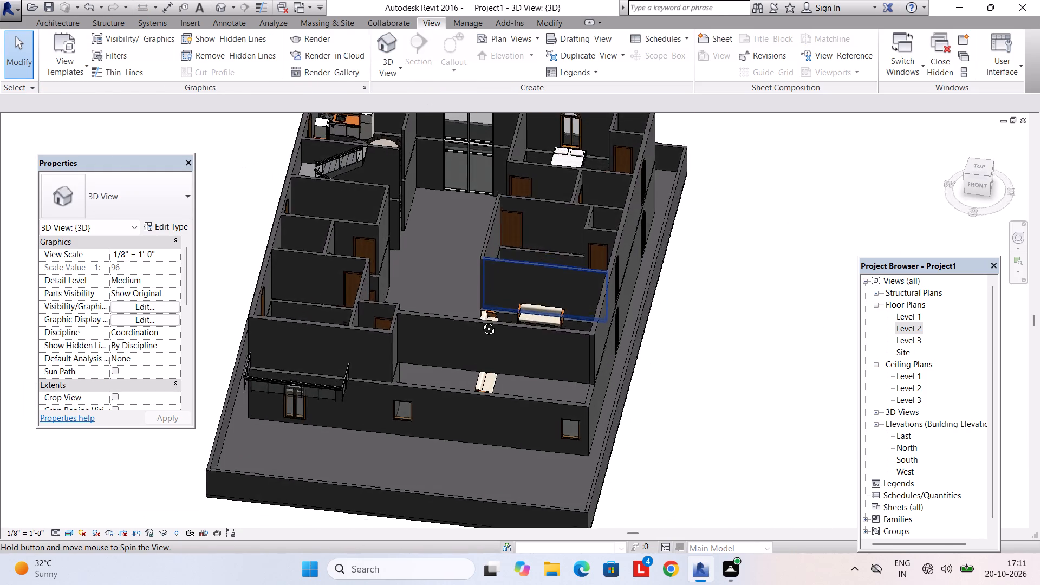
{"action": "middle_click_drag", "start_coordinate": [480, 321], "coordinate": [479, 281]}
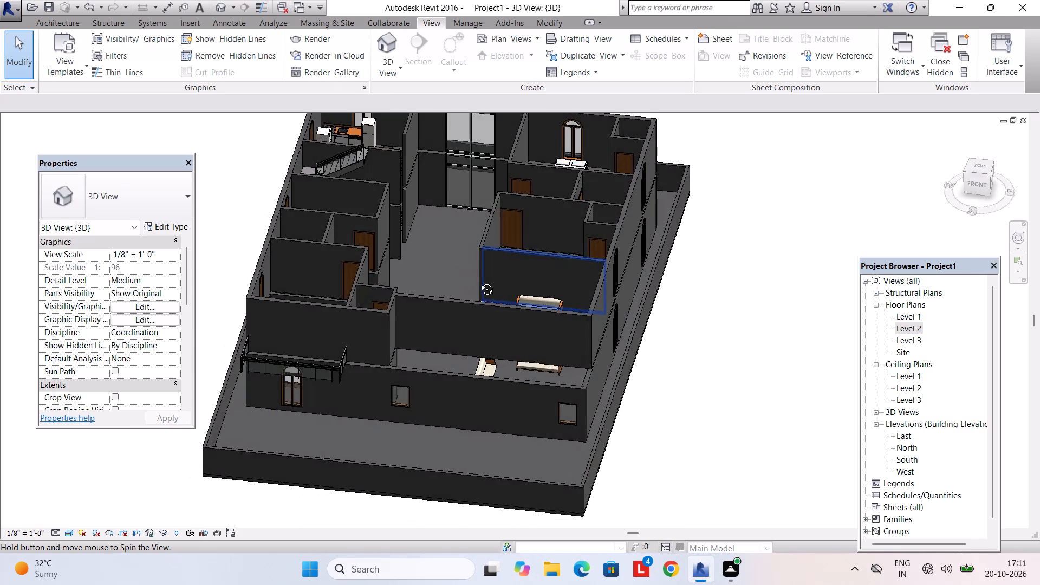
{"action": "middle_click_drag", "start_coordinate": [479, 281], "coordinate": [485, 240]}
{"action": "double_click", "coordinate": [905, 313]}
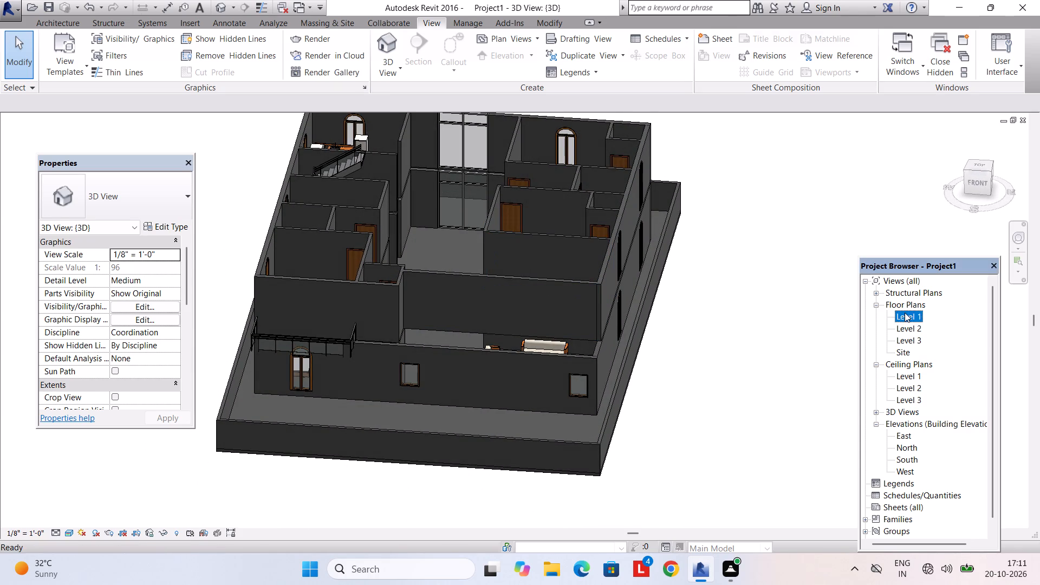
{"action": "scroll", "coordinate": [531, 374], "scroll_direction": "up", "scroll_amount": 6}
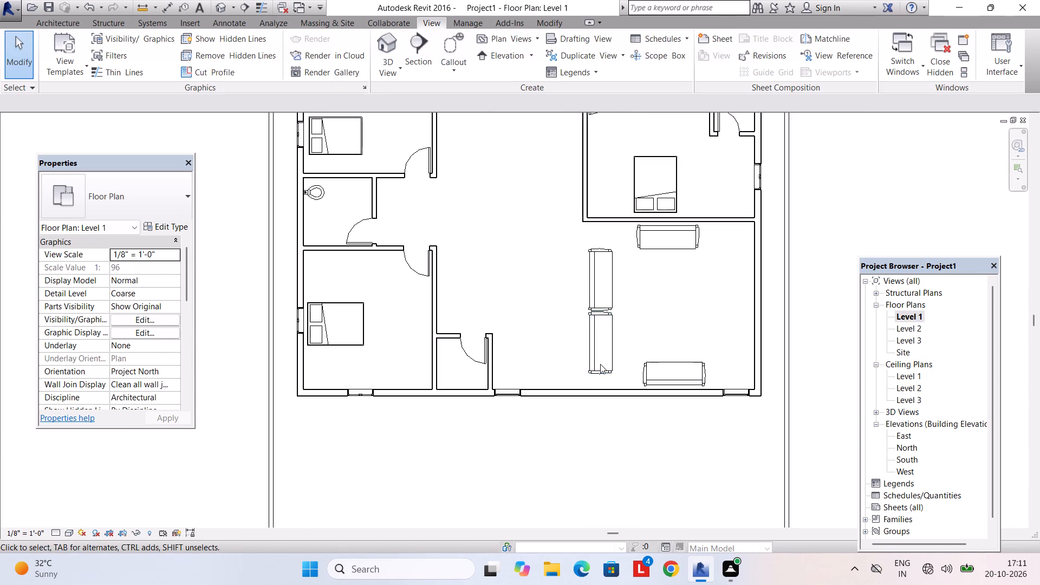
Start a Glass Panel - Bottom Fill railing path on the Level 2 plan for the open space beside the small room.
{"action": "double_click", "coordinate": [906, 324]}
{"action": "scroll", "coordinate": [592, 404], "scroll_direction": "down", "scroll_amount": 1}
{"action": "middle_click_drag", "start_coordinate": [577, 384], "coordinate": [545, 212]}
{"action": "scroll", "coordinate": [498, 325], "scroll_direction": "up", "scroll_amount": 6}
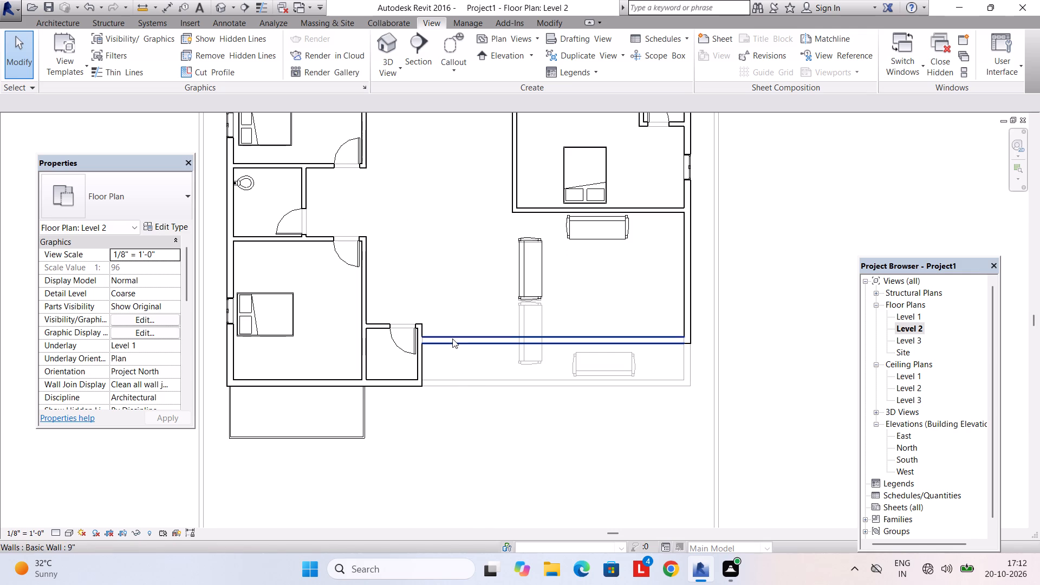
{"action": "left_click", "coordinate": [81, 26]}
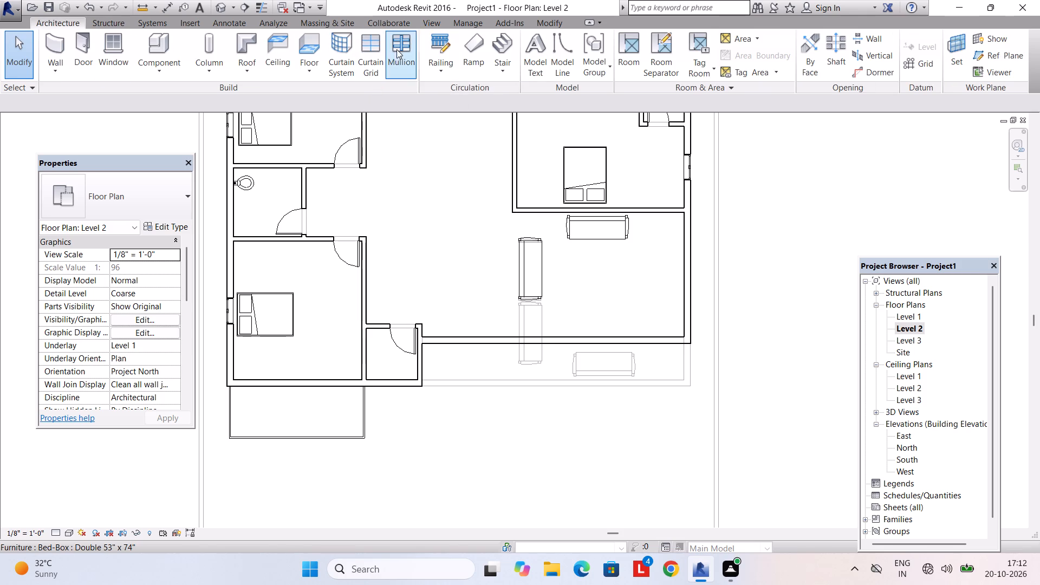
{"action": "left_click", "coordinate": [442, 41]}
{"action": "scroll", "coordinate": [473, 336], "scroll_direction": "up", "scroll_amount": 3}
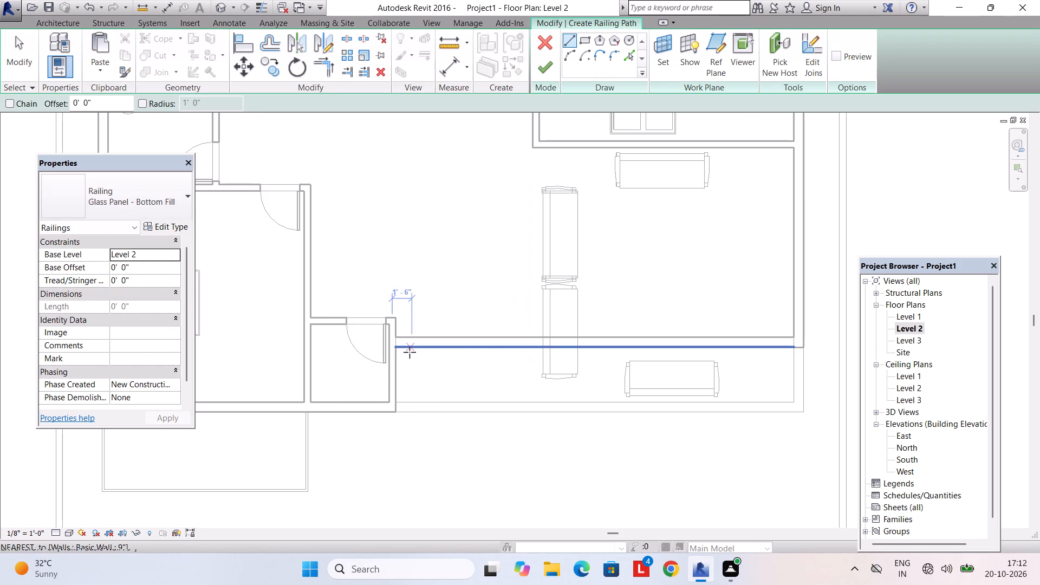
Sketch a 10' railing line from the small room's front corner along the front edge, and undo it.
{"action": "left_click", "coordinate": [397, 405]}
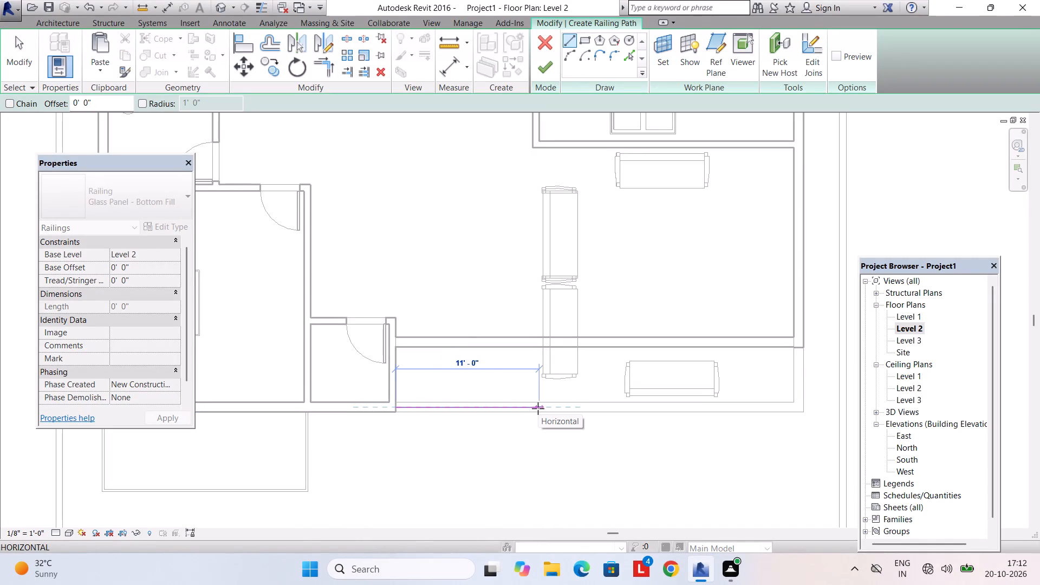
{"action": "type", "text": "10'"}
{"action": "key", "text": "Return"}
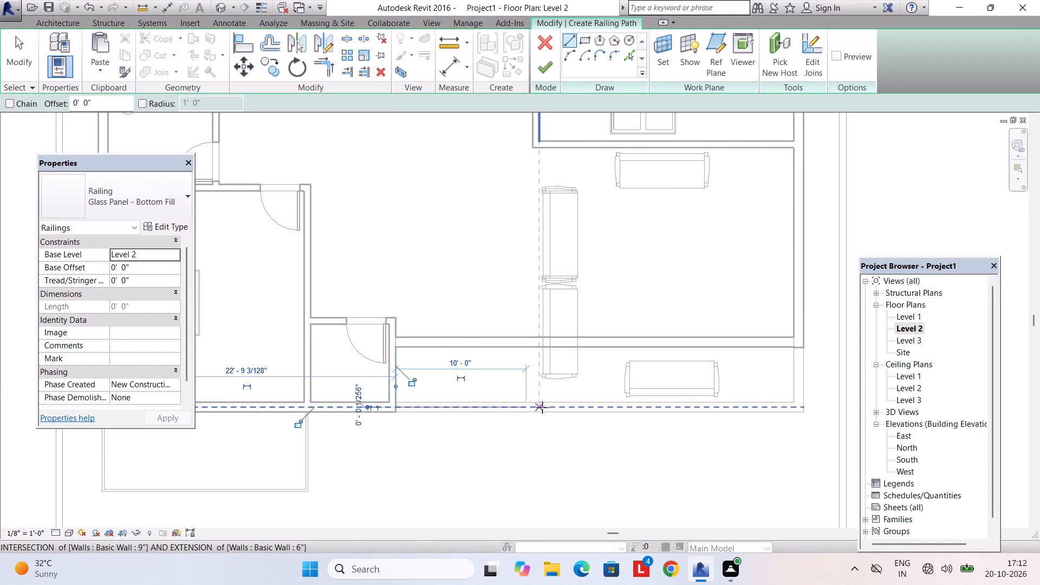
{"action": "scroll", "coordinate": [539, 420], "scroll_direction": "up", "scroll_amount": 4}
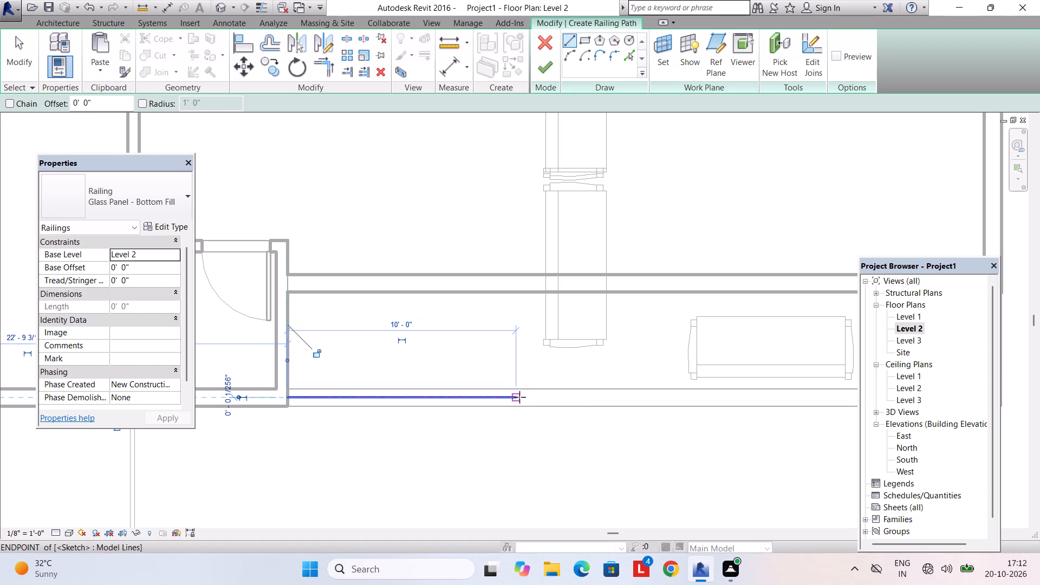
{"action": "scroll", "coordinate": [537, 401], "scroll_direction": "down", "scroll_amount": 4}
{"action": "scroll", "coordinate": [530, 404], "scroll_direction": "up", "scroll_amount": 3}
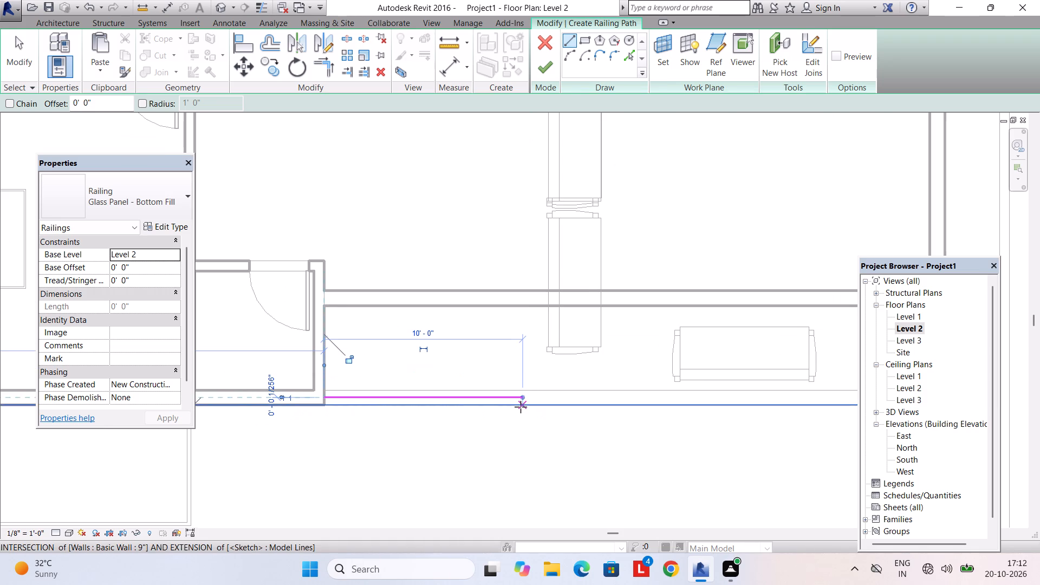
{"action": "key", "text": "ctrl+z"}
Sketch a 20' railing line from the small room's front corner along the centre of the Level 1 front wall.
{"action": "scroll", "coordinate": [403, 405], "scroll_direction": "up", "scroll_amount": 6}
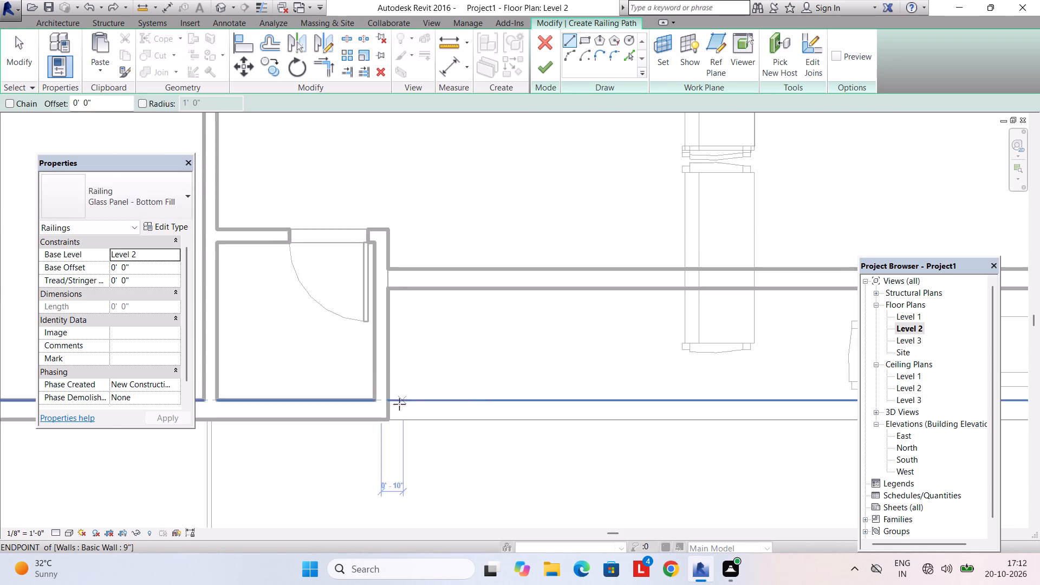
{"action": "left_click", "coordinate": [389, 410]}
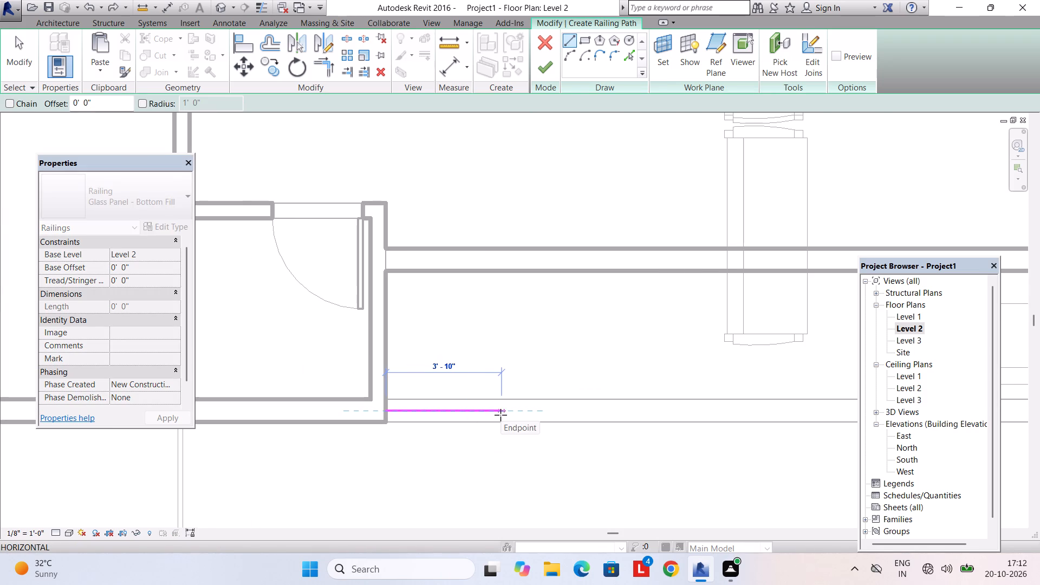
{"action": "key", "text": "1"}
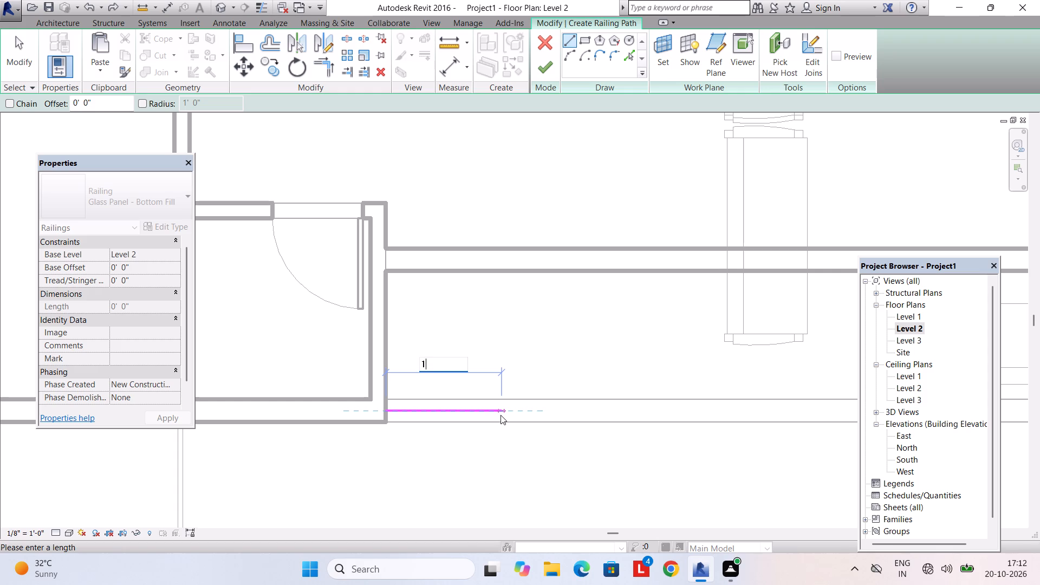
{"action": "key", "text": "BackSpace"}
{"action": "type", "text": "20'"}
{"action": "key", "text": "Return"}
{"action": "scroll", "coordinate": [511, 413], "scroll_direction": "down", "scroll_amount": 2}
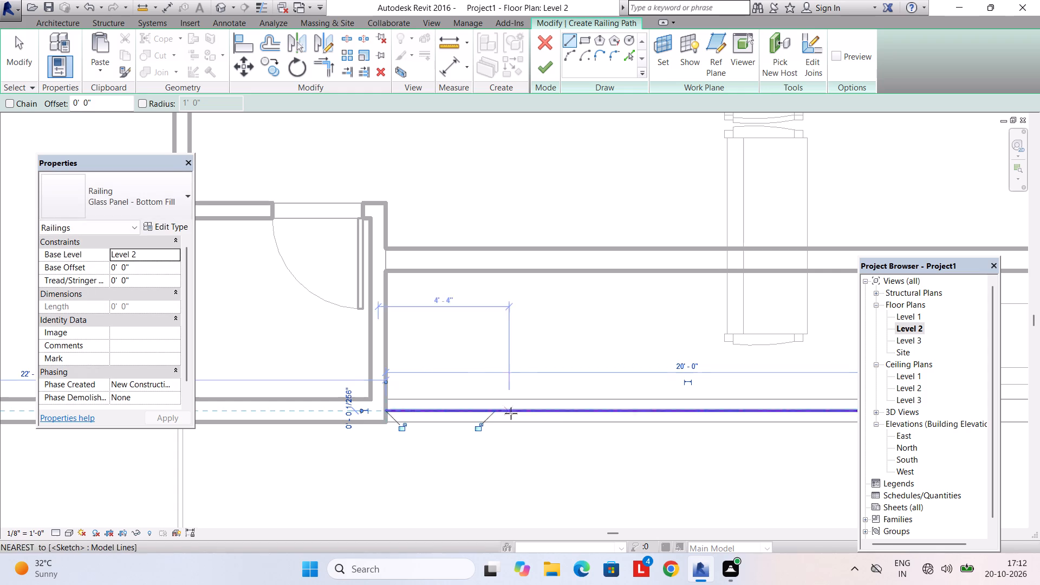
{"action": "scroll", "coordinate": [511, 413], "scroll_direction": "down", "scroll_amount": 5}
{"action": "scroll", "coordinate": [734, 416], "scroll_direction": "up", "scroll_amount": 4}
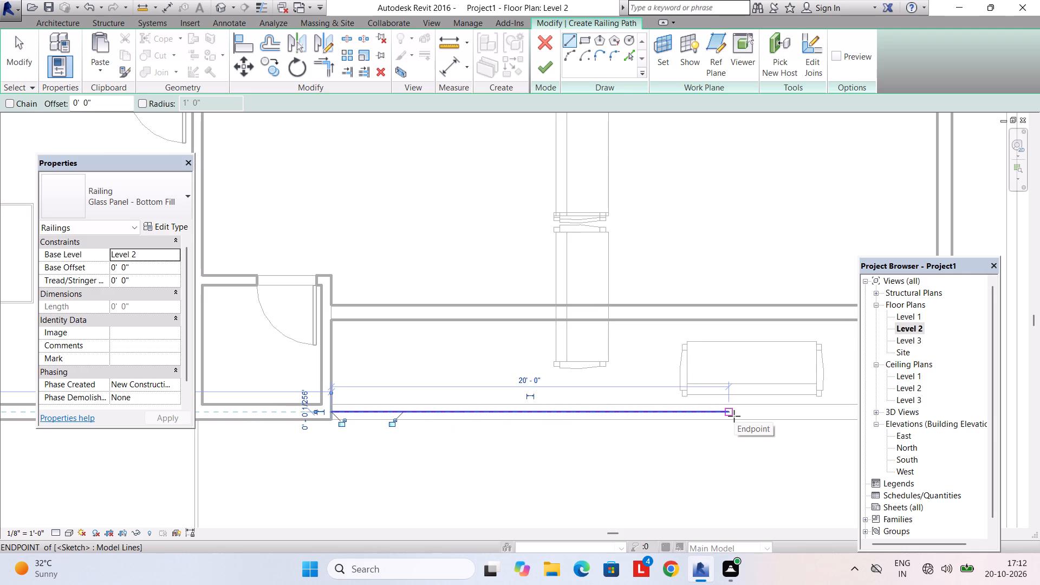
Continue the railing path about 10'-11" to the outer corner, add a 4'-7 1/8" return to the side wall's end, and finish the railing.
{"action": "left_click", "coordinate": [726, 411]}
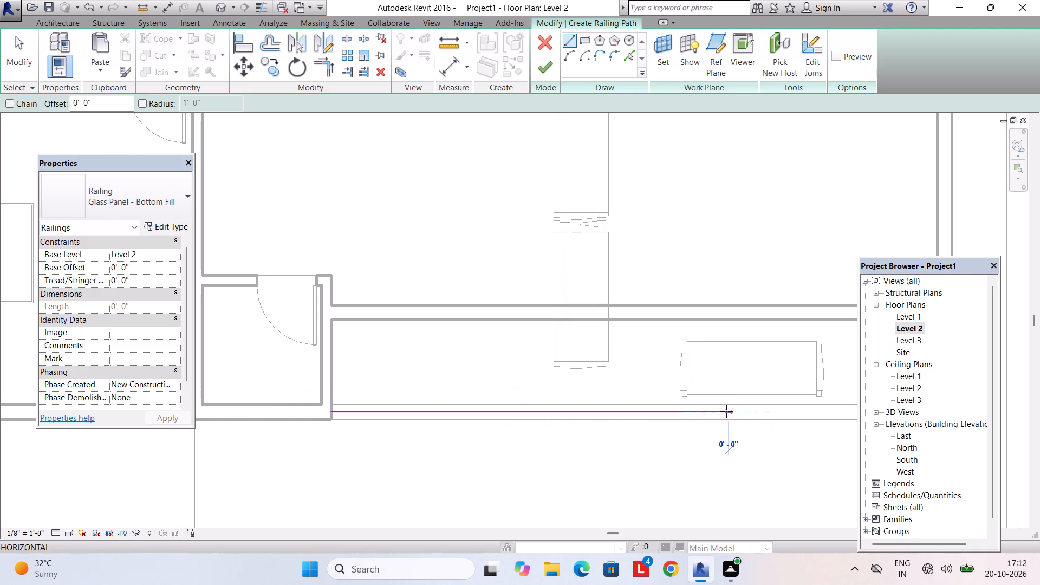
{"action": "middle_click_drag", "start_coordinate": [773, 413], "coordinate": [603, 413]}
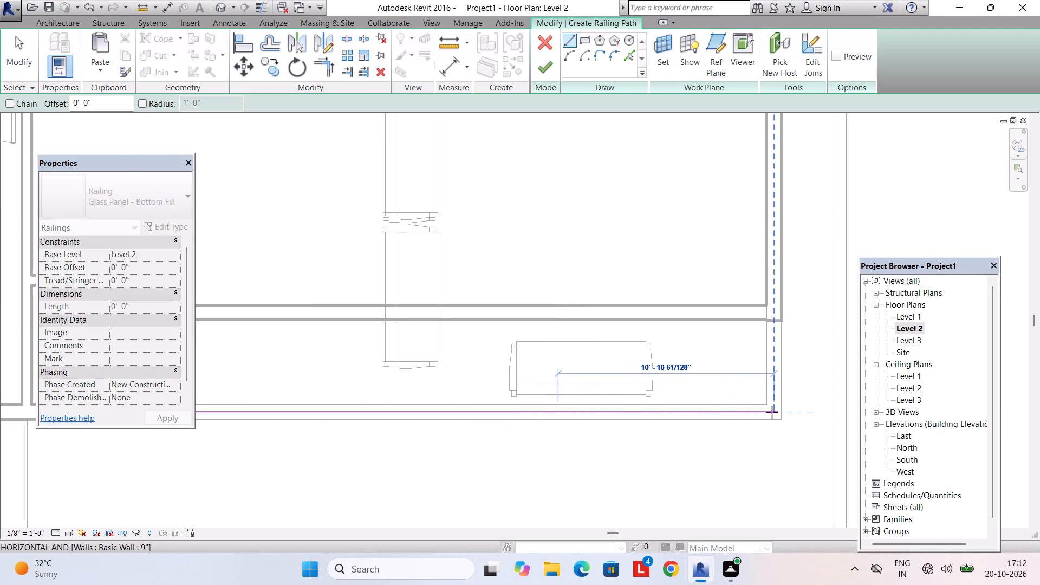
{"action": "left_click", "coordinate": [772, 412]}
{"action": "left_click", "coordinate": [775, 321]}
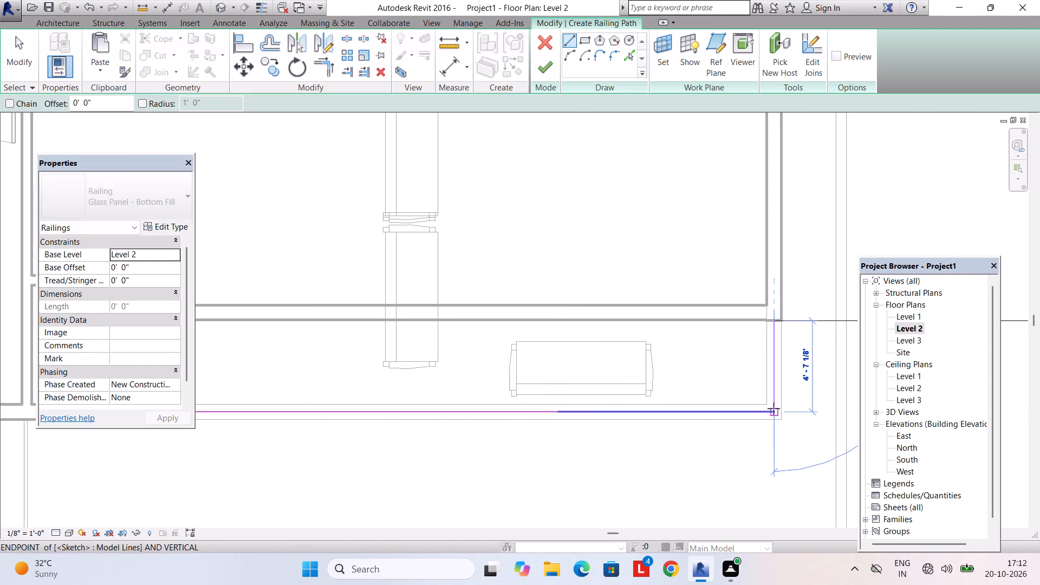
{"action": "left_click", "coordinate": [773, 412]}
{"action": "key", "text": "Escape"}
{"action": "key", "text": "Escape"}
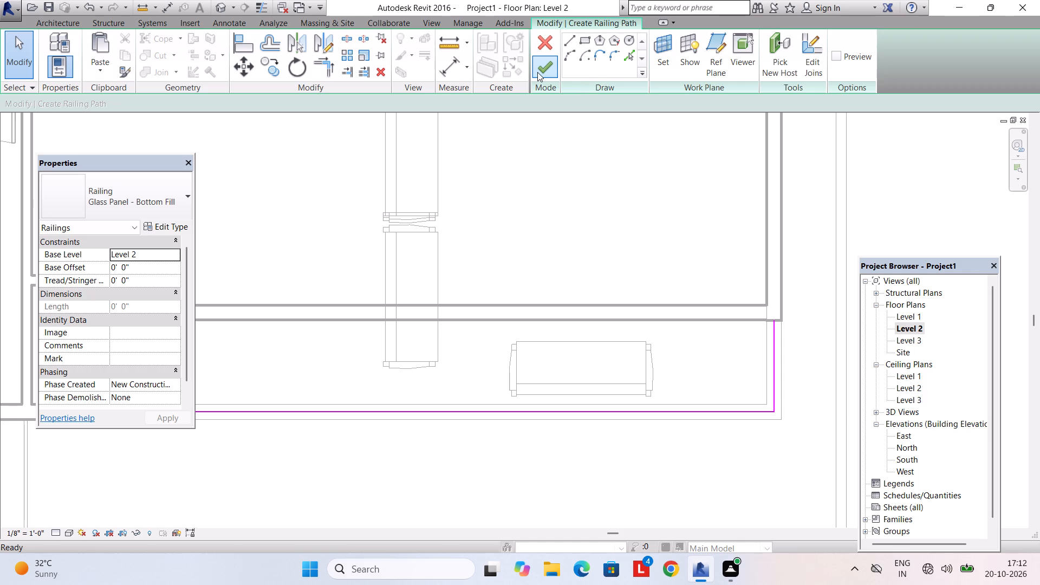
{"action": "left_click", "coordinate": [537, 72]}
{"action": "key", "text": "Escape"}
Examine the new front railing and the bedroom balcony in the 3D view.
{"action": "left_click", "coordinate": [434, 24]}
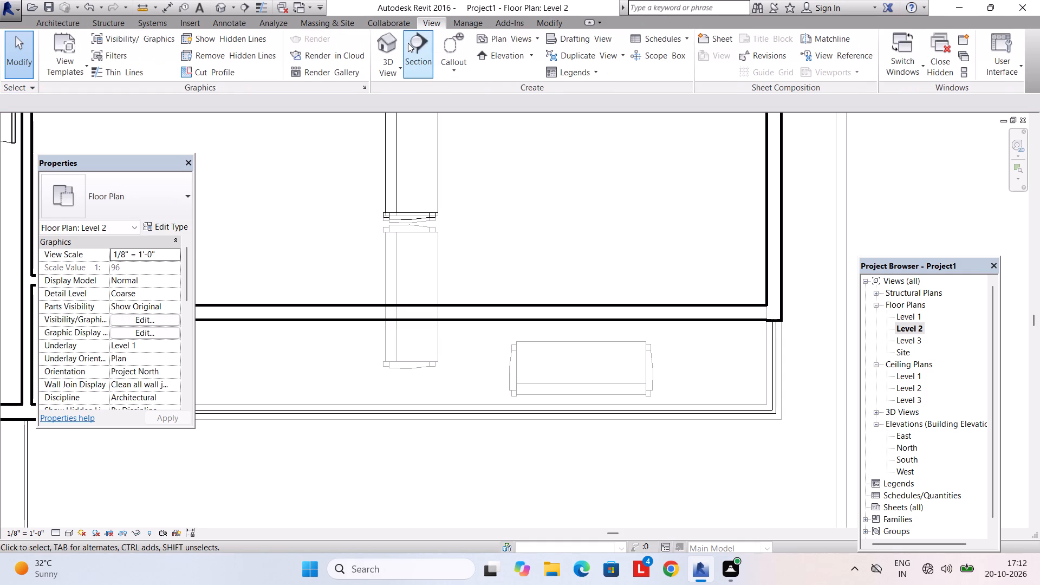
{"action": "left_click", "coordinate": [395, 43]}
{"action": "middle_click_drag", "start_coordinate": [477, 204], "coordinate": [526, 311], "text": "shift"}
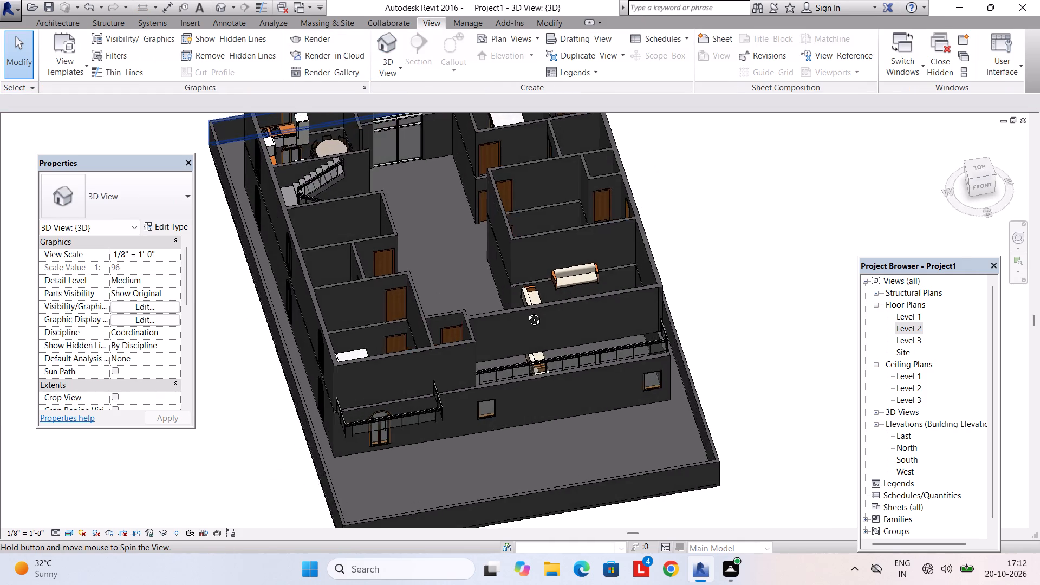
{"action": "middle_click_drag", "start_coordinate": [526, 311], "coordinate": [500, 179], "text": "shift"}
{"action": "middle_click_drag", "start_coordinate": [480, 269], "coordinate": [479, 215], "text": "shift"}
{"action": "scroll", "coordinate": [479, 217], "scroll_direction": "up", "scroll_amount": 1}
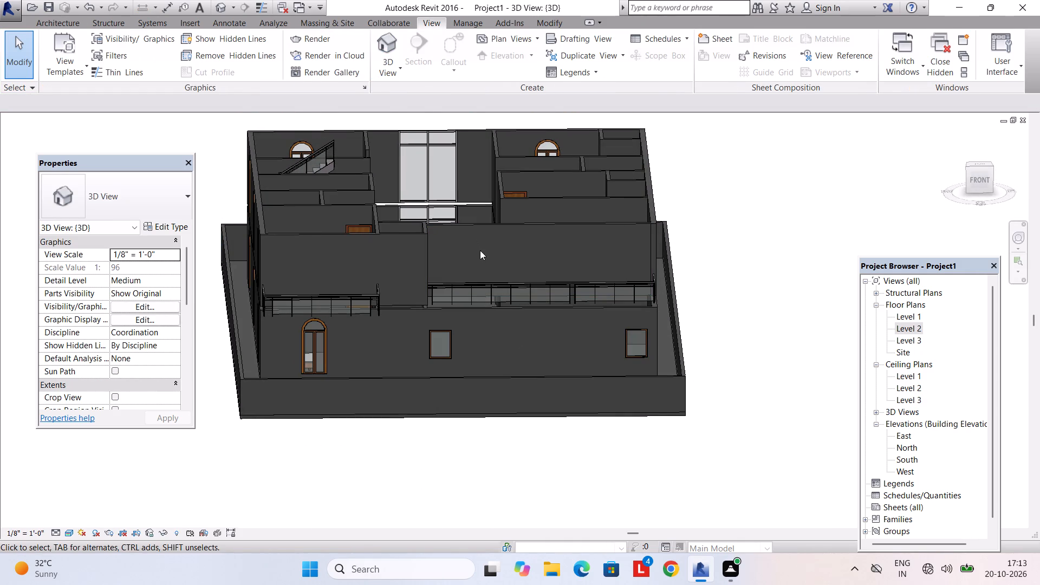
Delete the glass-panel railing that runs along the full front edge of the Level 2 terrace area.
{"action": "middle_click_drag", "start_coordinate": [503, 272], "coordinate": [492, 235]}
{"action": "scroll", "coordinate": [491, 242], "scroll_direction": "up", "scroll_amount": 2}
{"action": "middle_click_drag", "start_coordinate": [491, 242], "coordinate": [508, 237]}
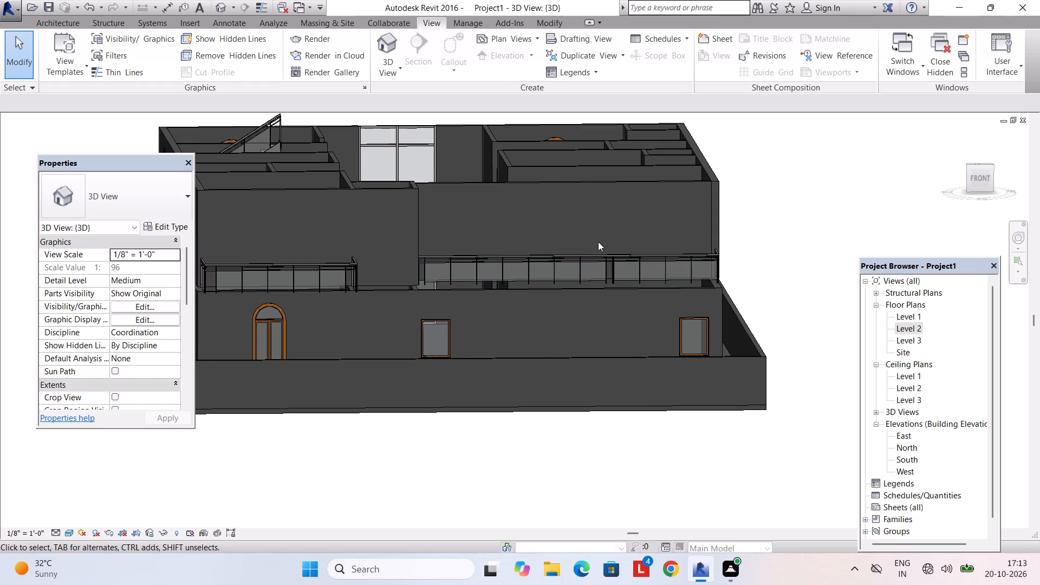
{"action": "middle_click_drag", "start_coordinate": [626, 249], "coordinate": [595, 291], "text": "shift"}
{"action": "scroll", "coordinate": [567, 302], "scroll_direction": "up", "scroll_amount": 5}
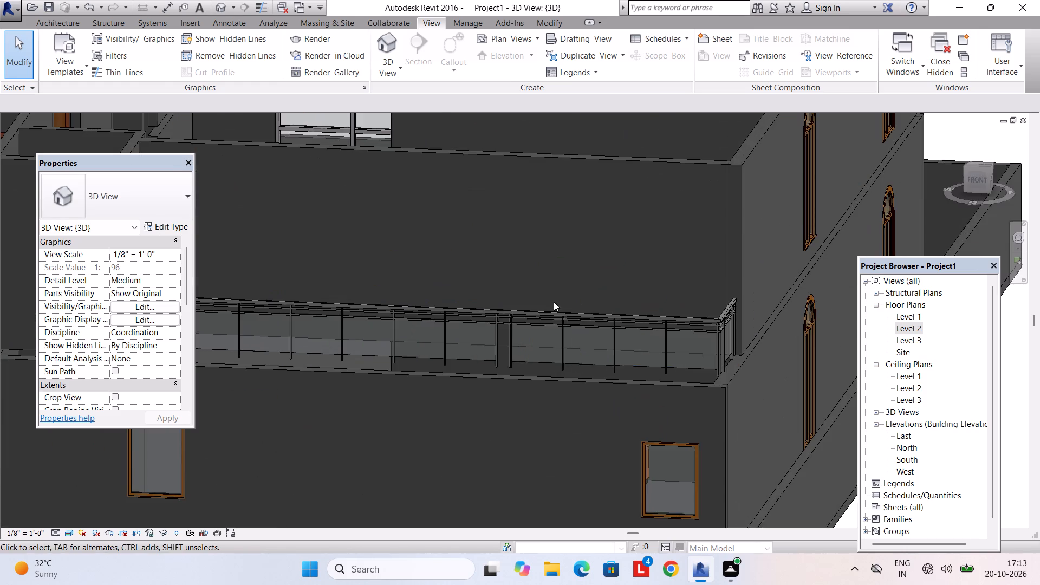
{"action": "middle_click_drag", "start_coordinate": [551, 311], "coordinate": [576, 276], "text": "shift"}
{"action": "scroll", "coordinate": [556, 304], "scroll_direction": "up", "scroll_amount": 1, "text": "shift"}
{"action": "scroll", "coordinate": [656, 243], "scroll_direction": "up", "scroll_amount": 4}
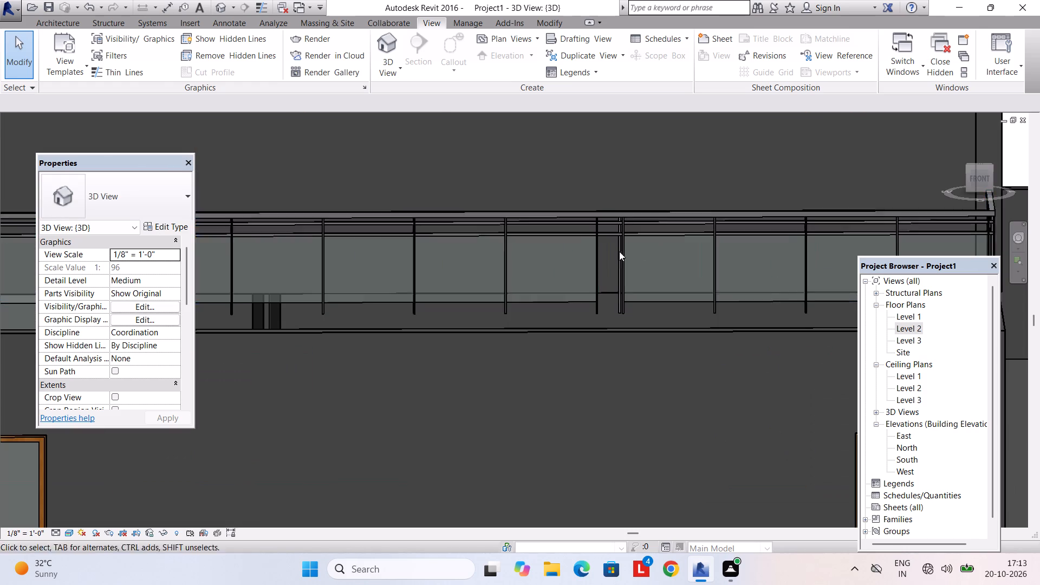
{"action": "left_click", "coordinate": [629, 239]}
{"action": "middle_click_drag", "start_coordinate": [648, 288], "coordinate": [638, 358], "text": "shift"}
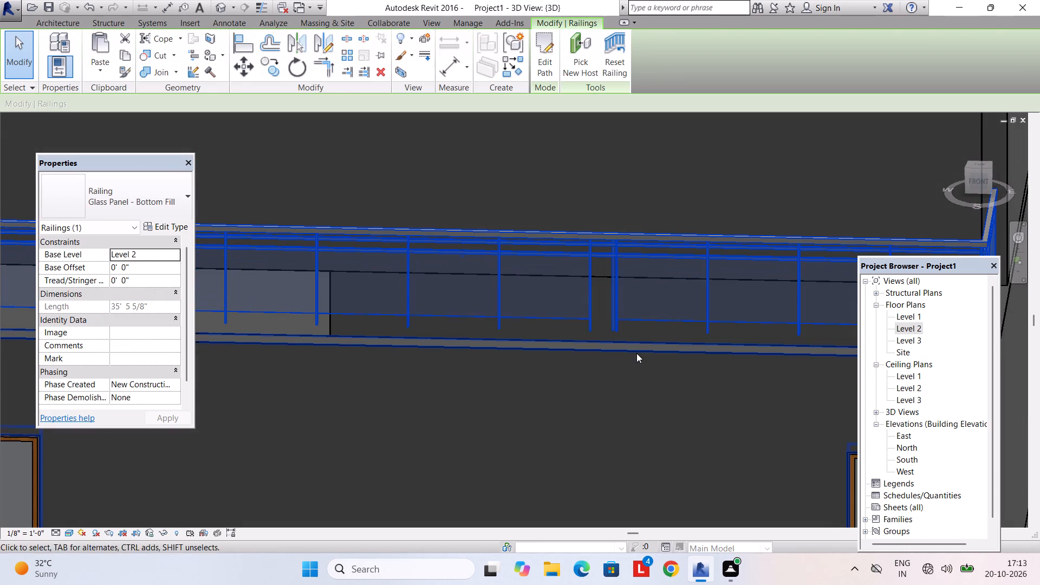
{"action": "key", "text": "Delete"}
Examine the set-back front area above the Level 1 front wall in the 3D view.
{"action": "scroll", "coordinate": [646, 303], "scroll_direction": "down", "scroll_amount": 8}
{"action": "middle_click_drag", "start_coordinate": [640, 302], "coordinate": [628, 336]}
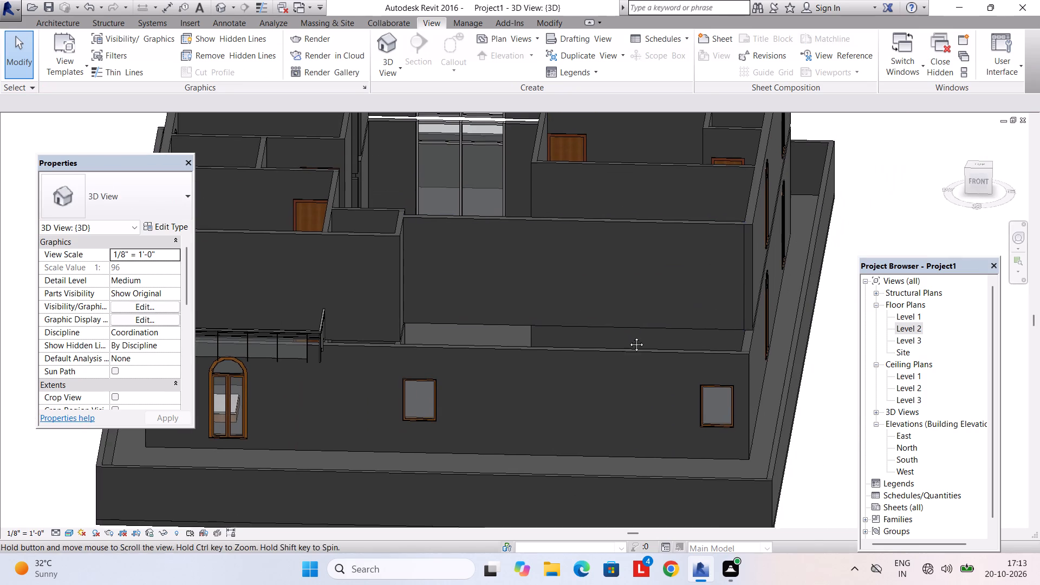
{"action": "middle_click_drag", "start_coordinate": [628, 336], "coordinate": [628, 337]}
{"action": "left_click", "coordinate": [864, 157]}
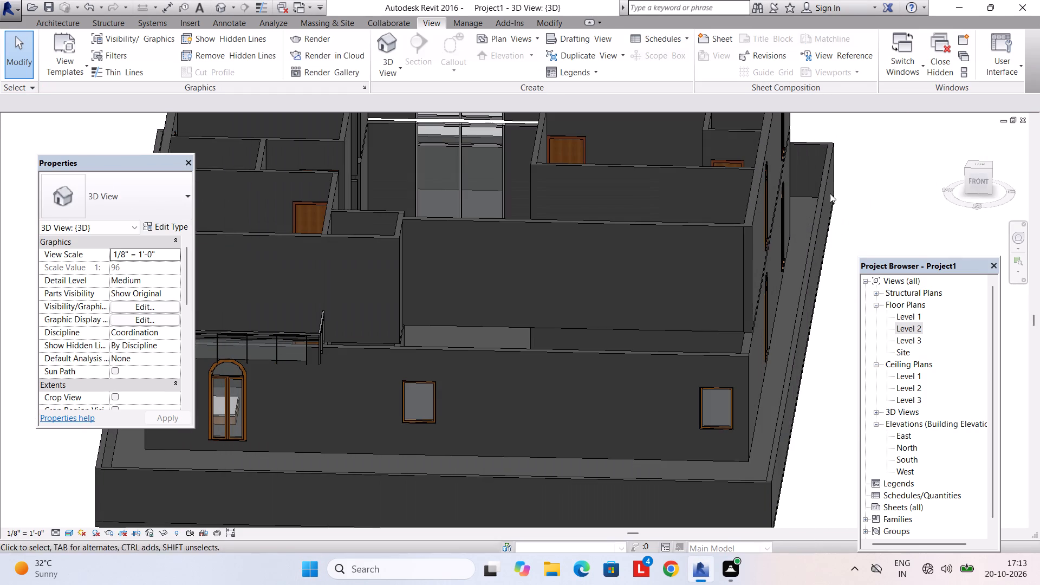
{"action": "middle_click_drag", "start_coordinate": [537, 270], "coordinate": [530, 372], "text": "shift"}
{"action": "middle_click_drag", "start_coordinate": [534, 311], "coordinate": [529, 379], "text": "shift"}
{"action": "scroll", "coordinate": [534, 311], "scroll_direction": "down", "scroll_amount": 1, "text": "shift"}
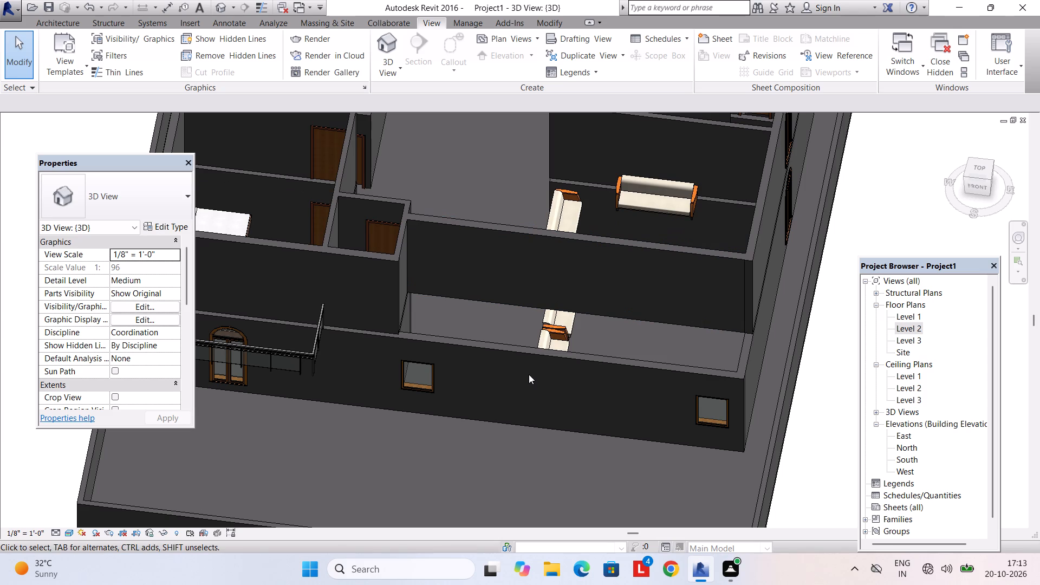
On Level 2, sketch a 15' railing line from the small room's outer wall along the centre of the Level 1 front wall.
{"action": "double_click", "coordinate": [918, 329]}
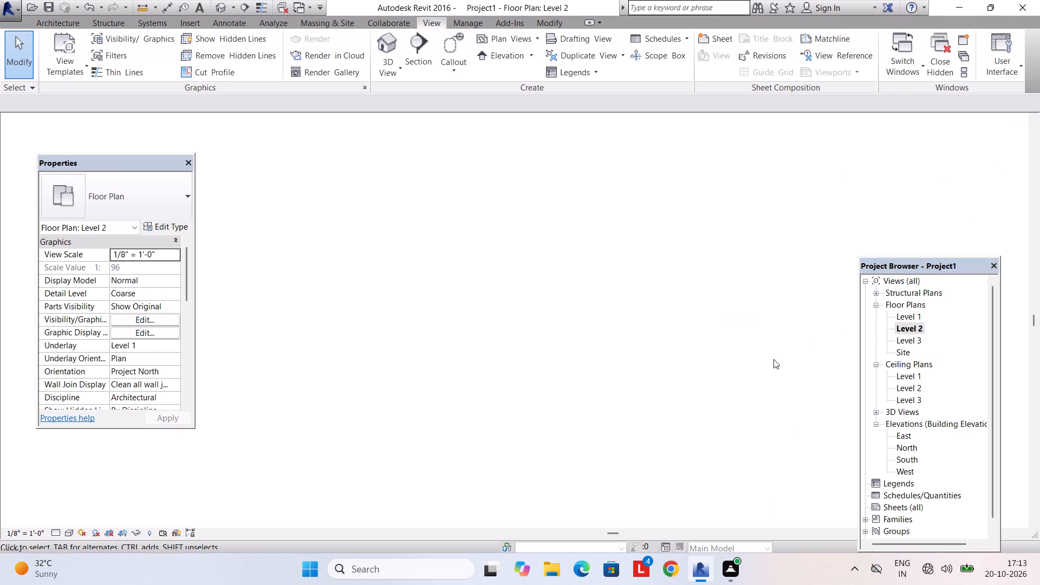
{"action": "scroll", "coordinate": [285, 225], "scroll_direction": "down", "scroll_amount": 3}
{"action": "middle_click_drag", "start_coordinate": [292, 227], "coordinate": [481, 250]}
{"action": "scroll", "coordinate": [471, 243], "scroll_direction": "down", "scroll_amount": 3}
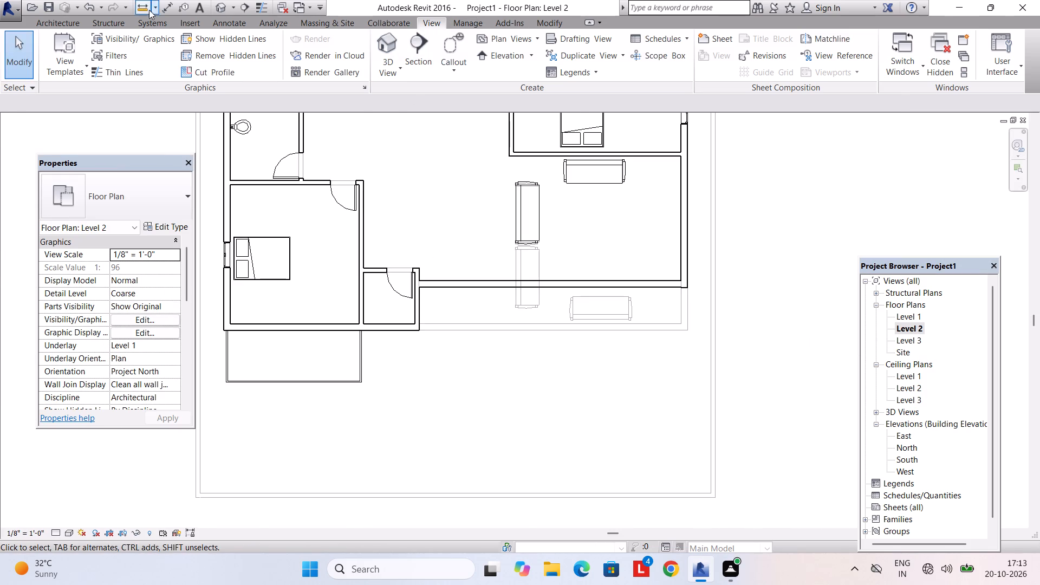
{"action": "left_click", "coordinate": [49, 25]}
{"action": "left_click", "coordinate": [431, 42]}
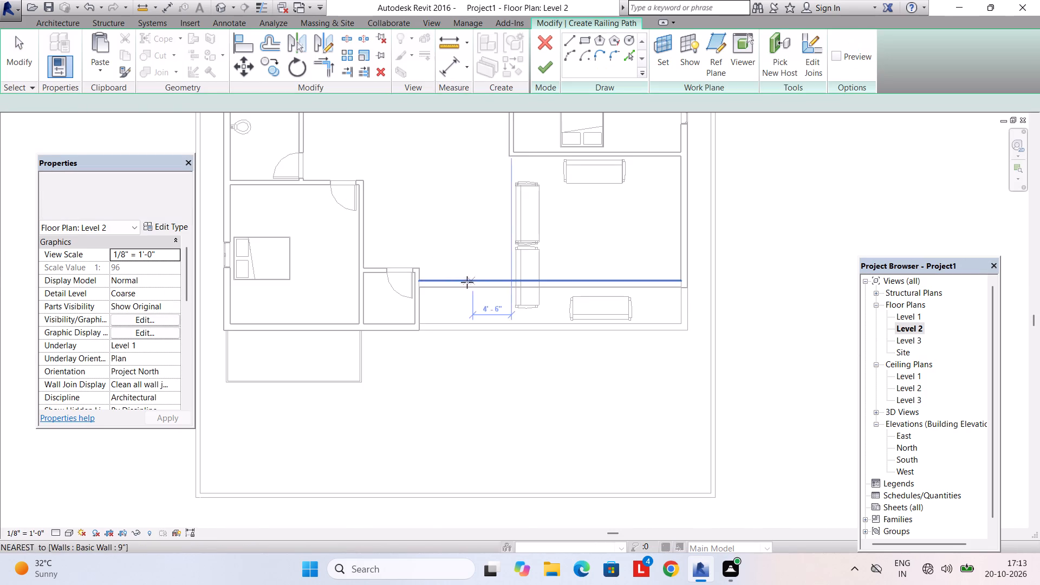
{"action": "scroll", "coordinate": [467, 282], "scroll_direction": "up", "scroll_amount": 2}
{"action": "scroll", "coordinate": [401, 336], "scroll_direction": "up", "scroll_amount": 7}
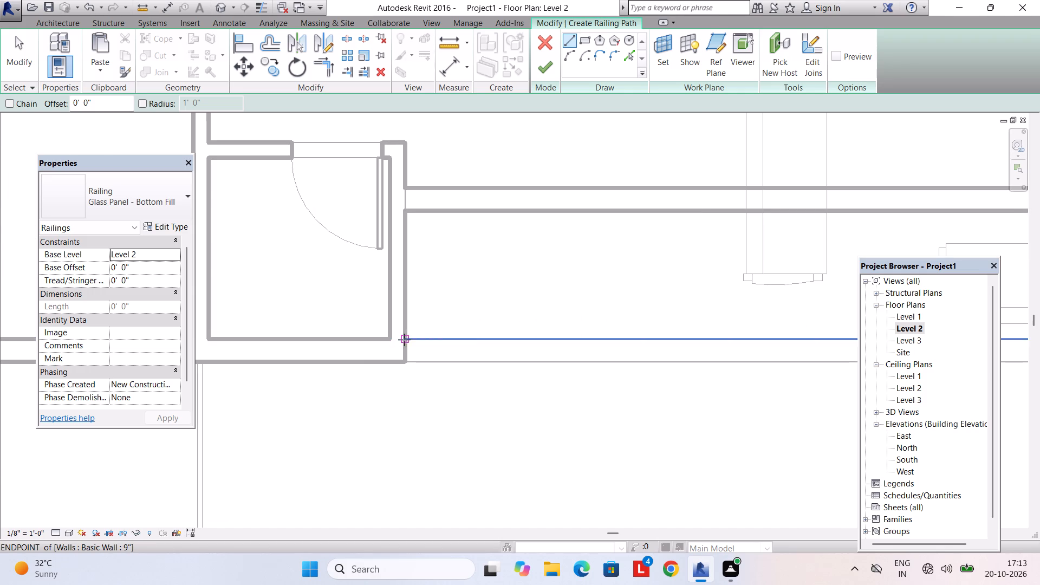
{"action": "left_click", "coordinate": [404, 348]}
{"action": "type", "text": "15'"}
{"action": "key", "text": "Return"}
Add a perpendicular return of about 4'-7 1/2" from the 15' line's end to the set-back wall, and finish the railing.
{"action": "middle_click_drag", "start_coordinate": [679, 314], "coordinate": [469, 372]}
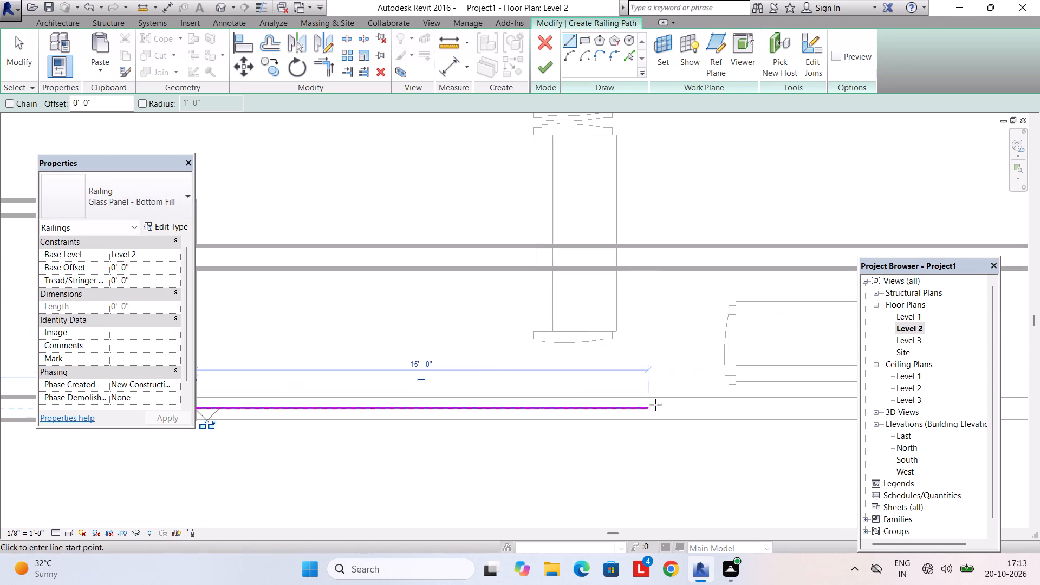
{"action": "left_click", "coordinate": [647, 408]}
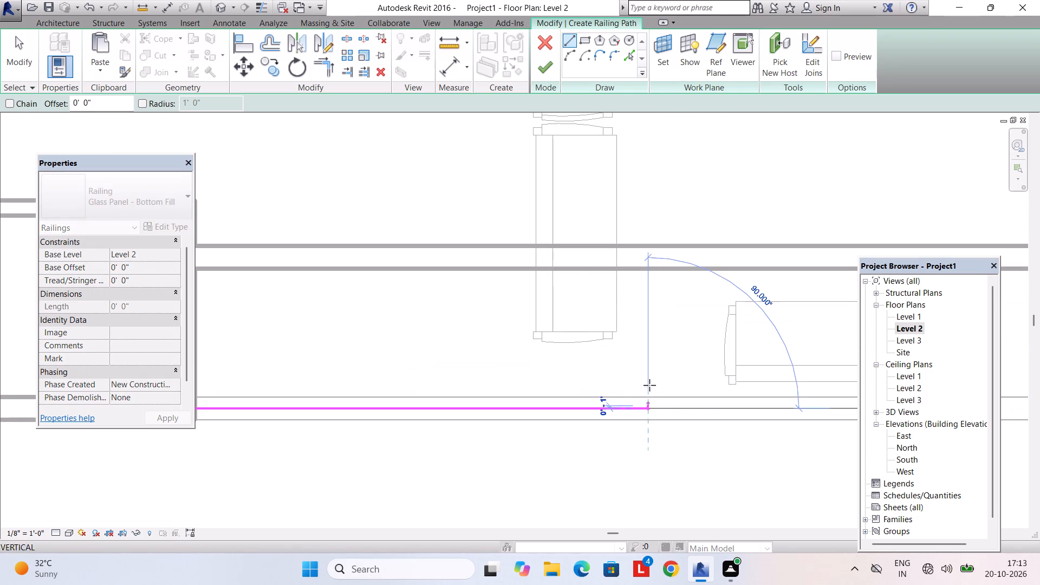
{"action": "left_click", "coordinate": [643, 272]}
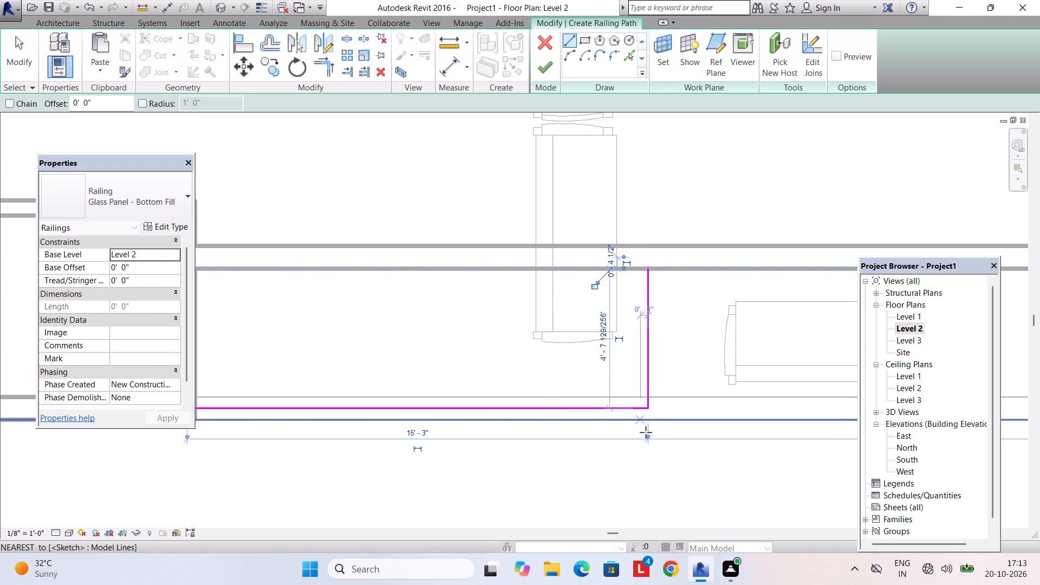
{"action": "key", "text": "Escape"}
{"action": "key", "text": "Escape"}
{"action": "scroll", "coordinate": [648, 432], "scroll_direction": "down", "scroll_amount": 8}
{"action": "middle_click_drag", "start_coordinate": [648, 433], "coordinate": [617, 434]}
{"action": "scroll", "coordinate": [603, 434], "scroll_direction": "up", "scroll_amount": 2}
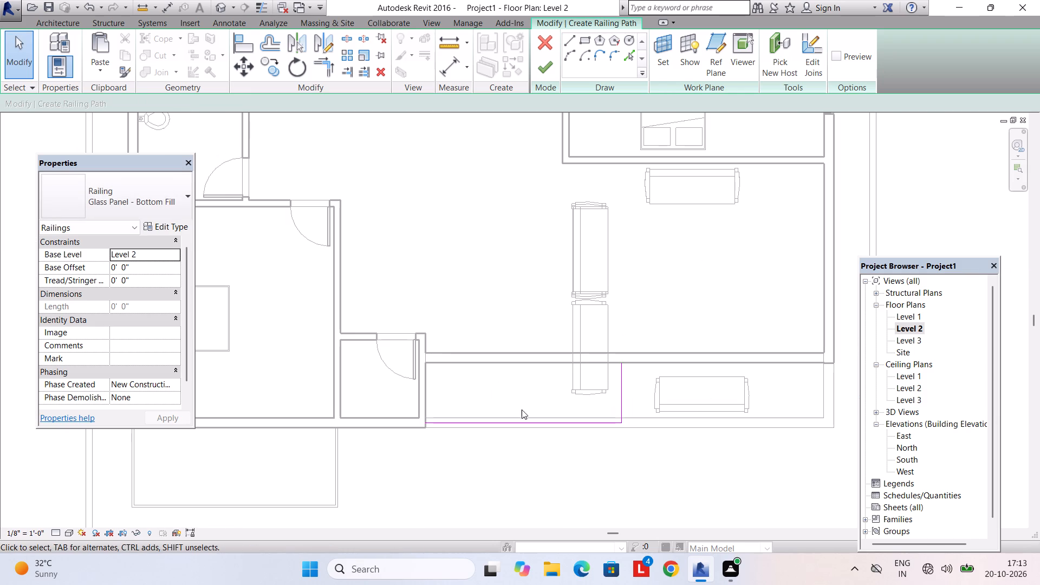
{"action": "left_click", "coordinate": [534, 70]}
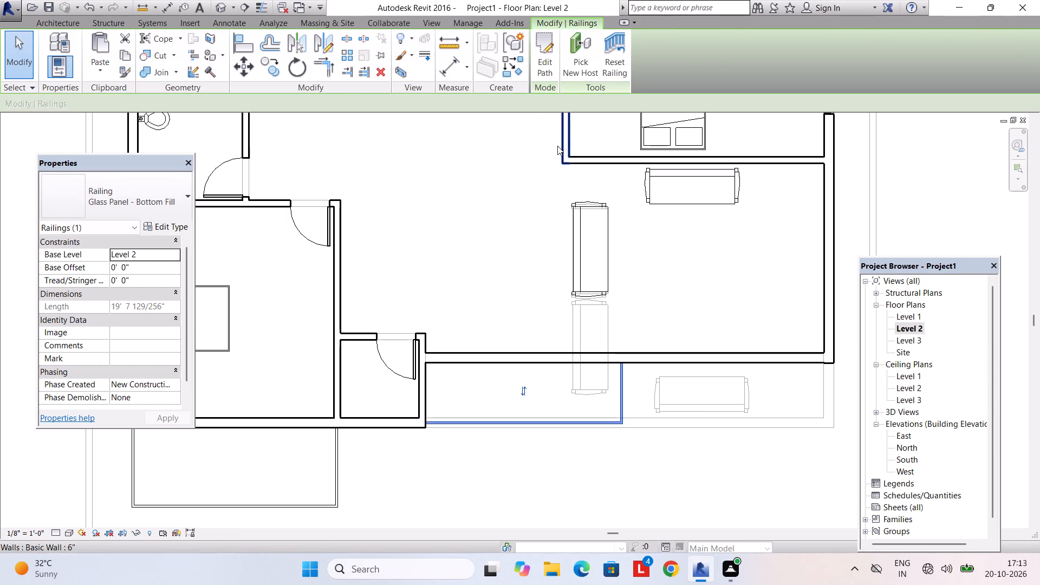
{"action": "key", "text": "Escape"}
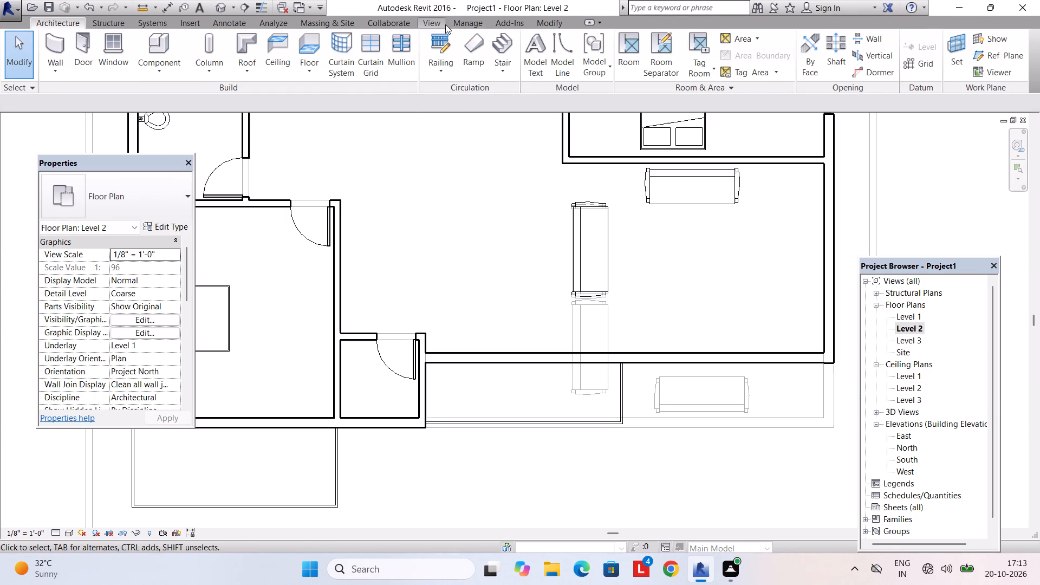
Examine the shortened terrace railing, the bedroom balcony and the area around them in the 3D view.
{"action": "left_click", "coordinate": [445, 24]}
{"action": "left_click", "coordinate": [390, 47]}
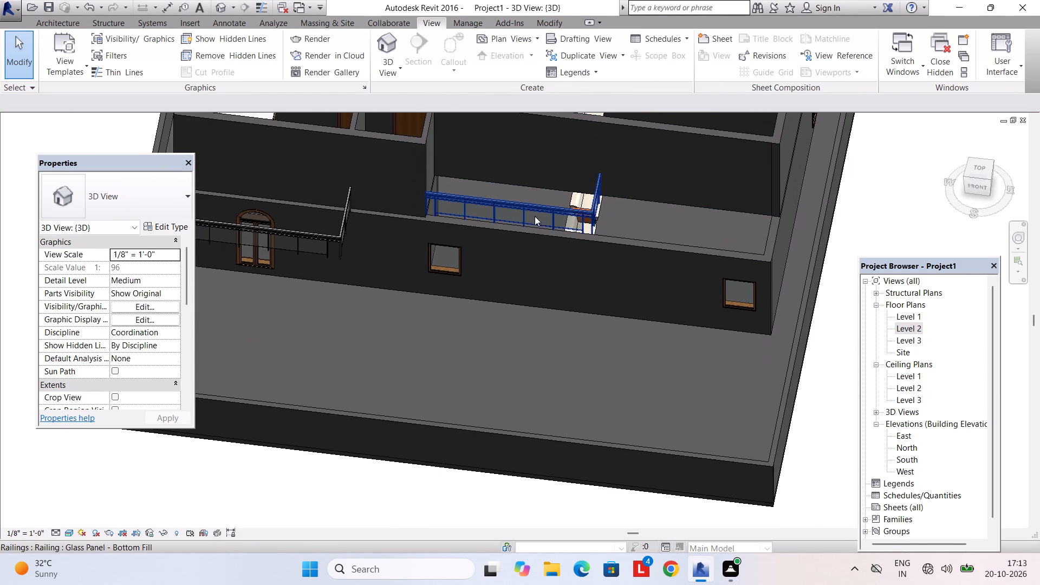
{"action": "middle_click_drag", "start_coordinate": [535, 216], "coordinate": [550, 138], "text": "shift"}
{"action": "middle_click_drag", "start_coordinate": [538, 224], "coordinate": [549, 139]}
{"action": "middle_click_drag", "start_coordinate": [551, 147], "coordinate": [531, 240]}
{"action": "middle_click_drag", "start_coordinate": [528, 259], "coordinate": [509, 182], "text": "shift"}
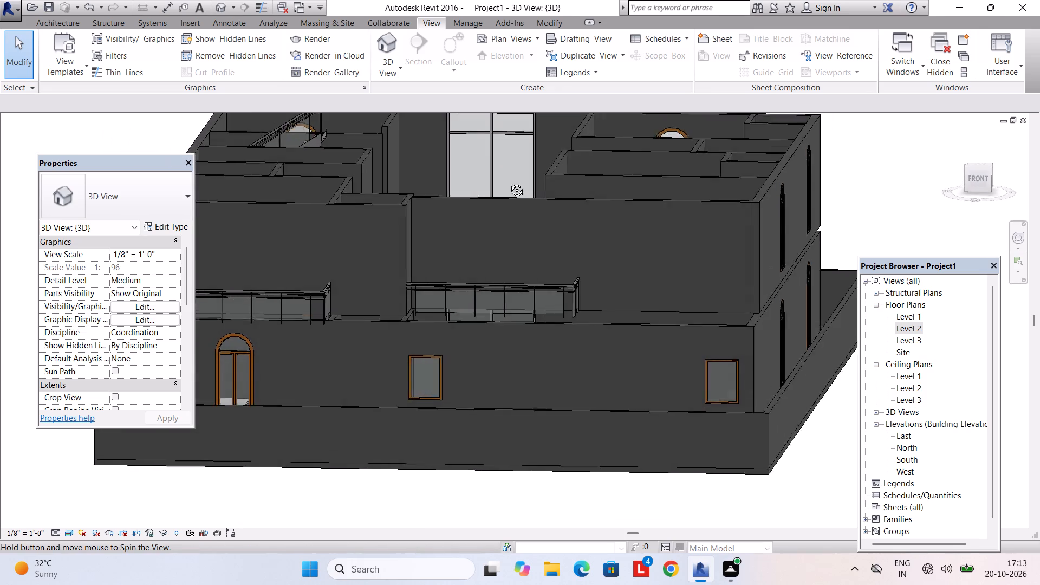
{"action": "middle_click_drag", "start_coordinate": [509, 182], "coordinate": [445, 323], "text": "shift"}
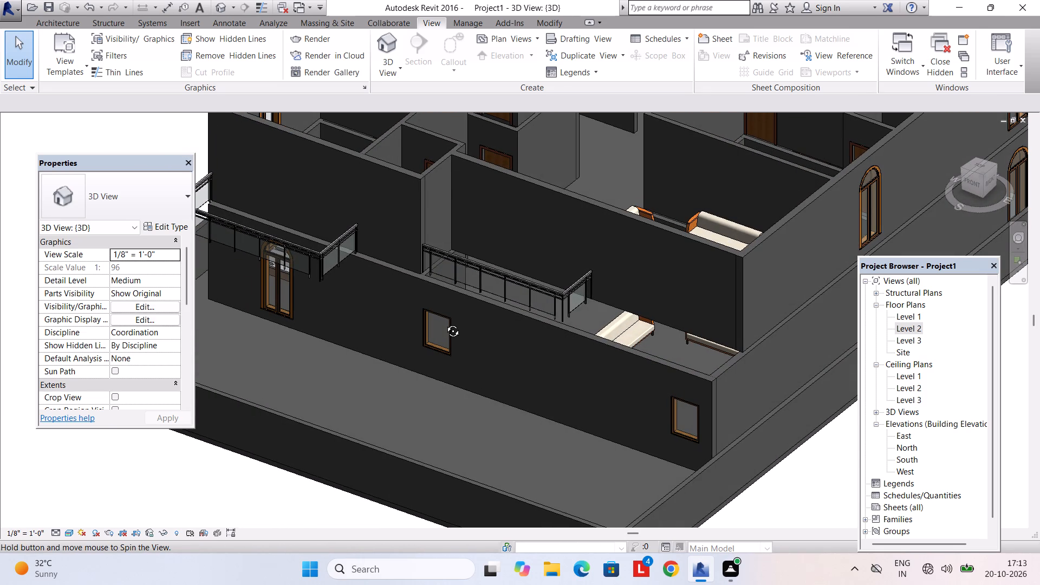
{"action": "middle_click_drag", "start_coordinate": [445, 323], "coordinate": [519, 184], "text": "shift"}
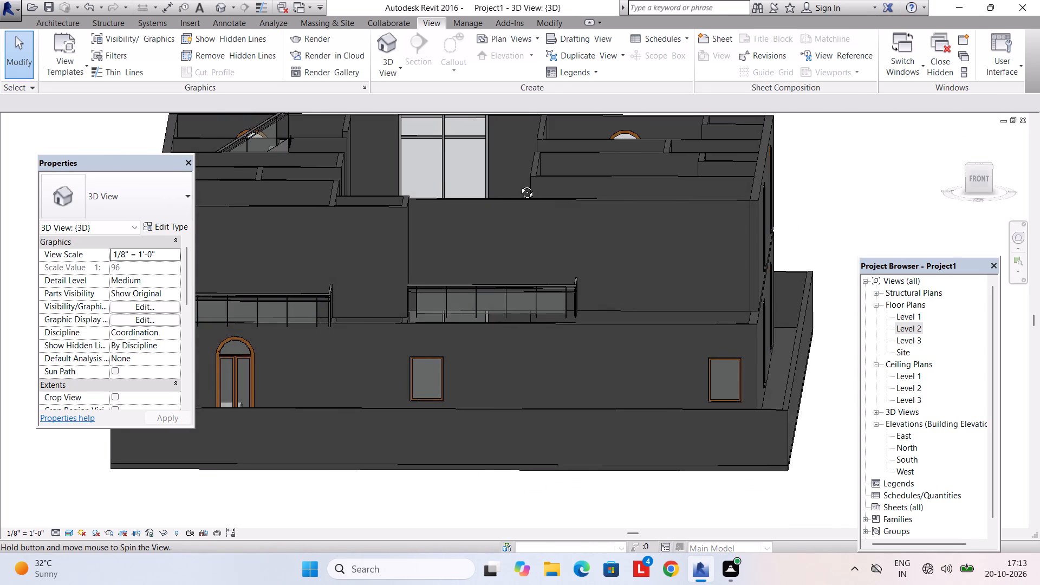
{"action": "middle_click_drag", "start_coordinate": [519, 184], "coordinate": [512, 296], "text": "shift"}
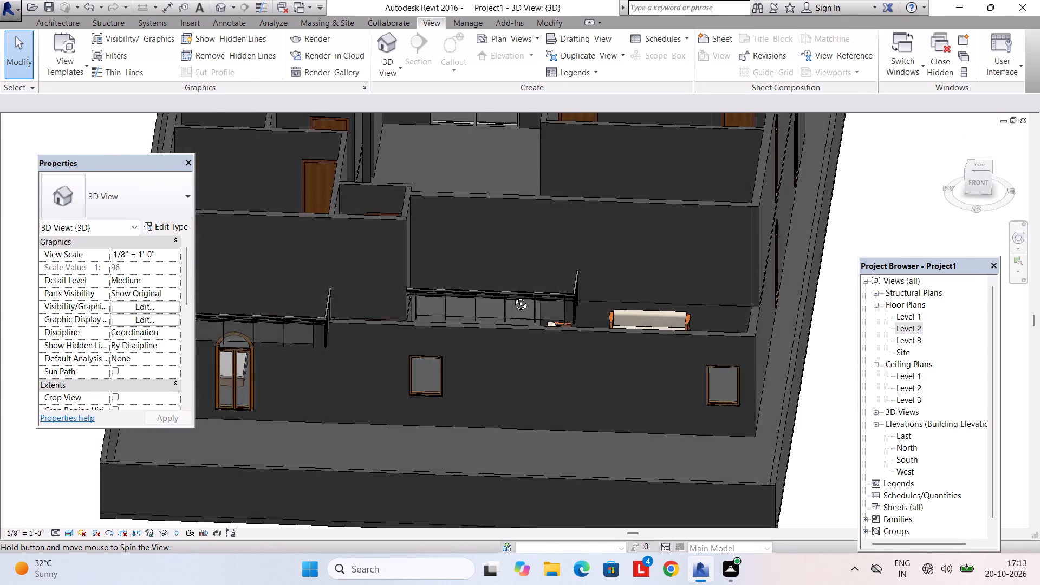
{"action": "middle_click_drag", "start_coordinate": [512, 296], "coordinate": [509, 367], "text": "shift"}
{"action": "middle_click_drag", "start_coordinate": [545, 288], "coordinate": [524, 399], "text": "shift"}
{"action": "middle_click_drag", "start_coordinate": [528, 317], "coordinate": [524, 393], "text": "shift"}
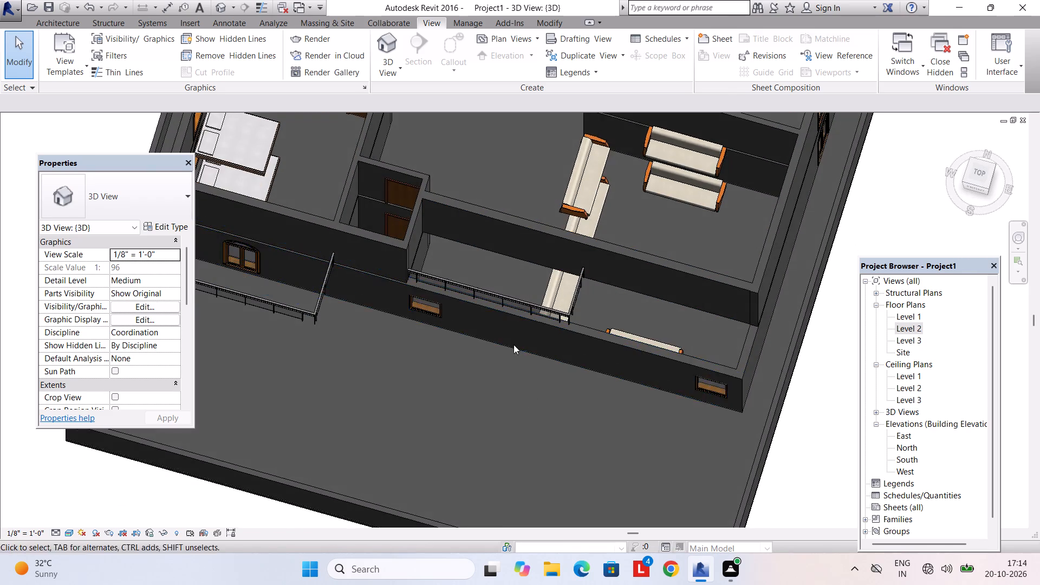
{"action": "scroll", "coordinate": [483, 307], "scroll_direction": "down", "scroll_amount": 2}
{"action": "middle_click_drag", "start_coordinate": [473, 325], "coordinate": [488, 210]}
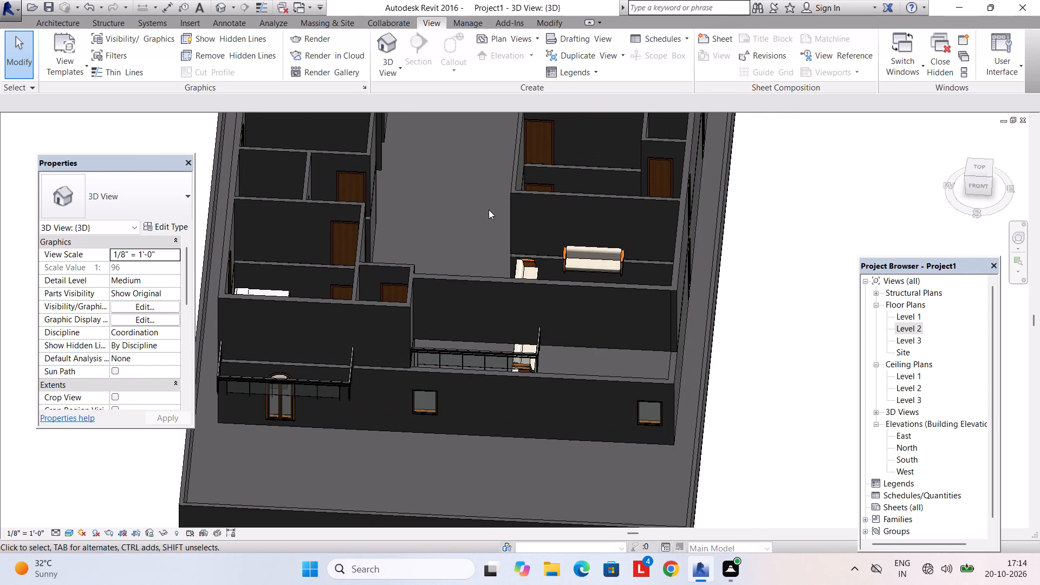
{"action": "middle_click_drag", "start_coordinate": [525, 326], "coordinate": [524, 333]}
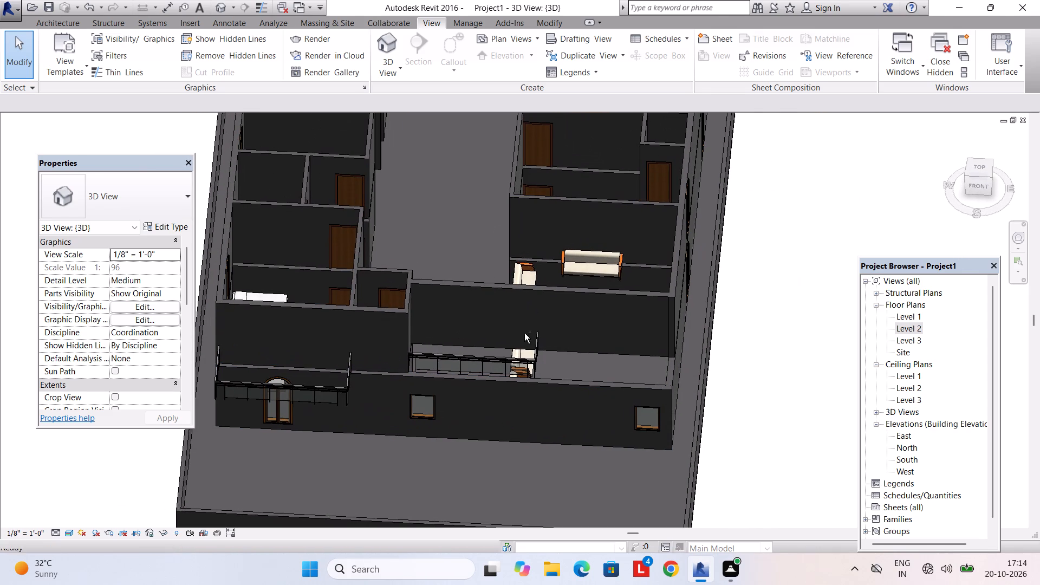
{"action": "middle_click_drag", "start_coordinate": [524, 333], "coordinate": [523, 336]}
Start a Level 2 floor and sketch its boundary from the kitchen's outer corner along the side wall to just beyond the balcony's front railing.
{"action": "double_click", "coordinate": [896, 327]}
{"action": "scroll", "coordinate": [648, 300], "scroll_direction": "down", "scroll_amount": 4}
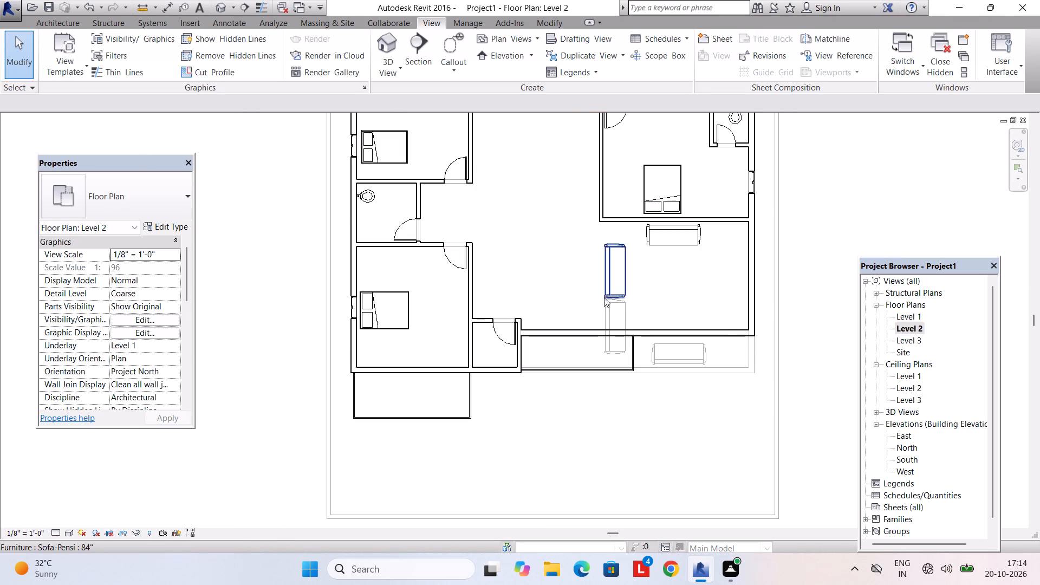
{"action": "scroll", "coordinate": [598, 294], "scroll_direction": "down", "scroll_amount": 2}
{"action": "middle_click_drag", "start_coordinate": [585, 292], "coordinate": [607, 352]}
{"action": "middle_click_drag", "start_coordinate": [574, 292], "coordinate": [589, 355]}
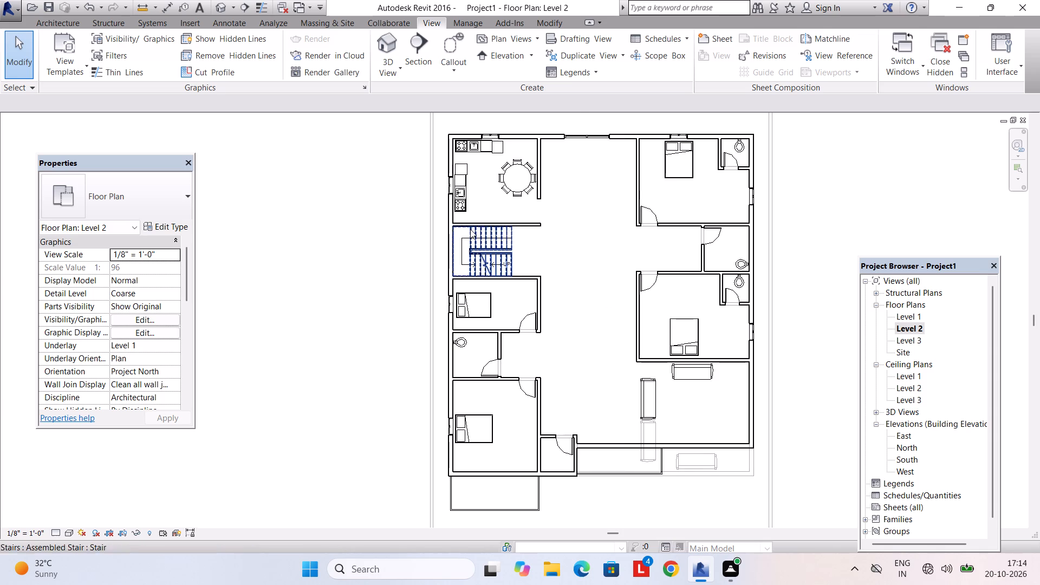
{"action": "left_click", "coordinate": [58, 22]}
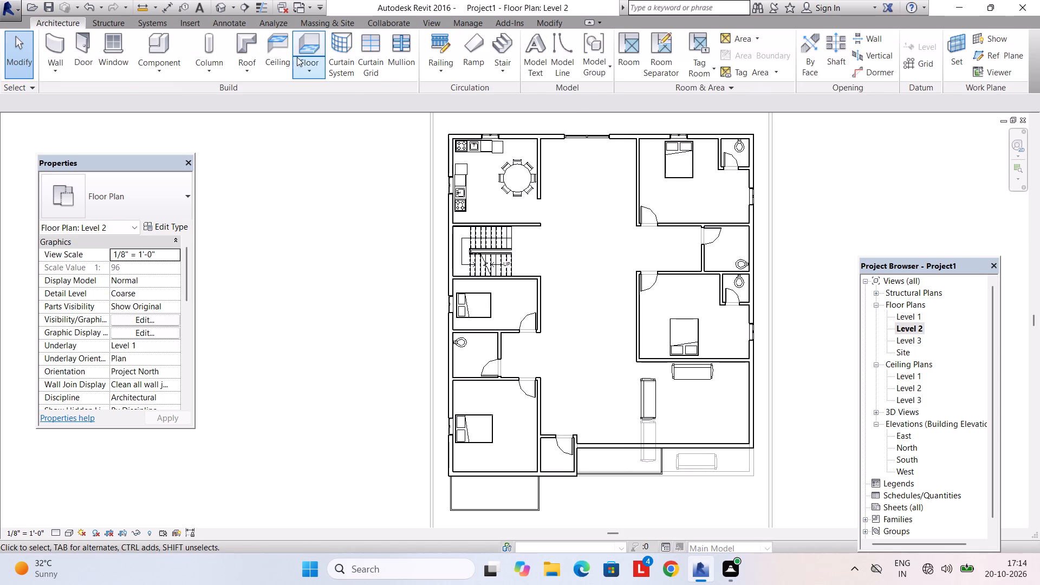
{"action": "left_click", "coordinate": [296, 43]}
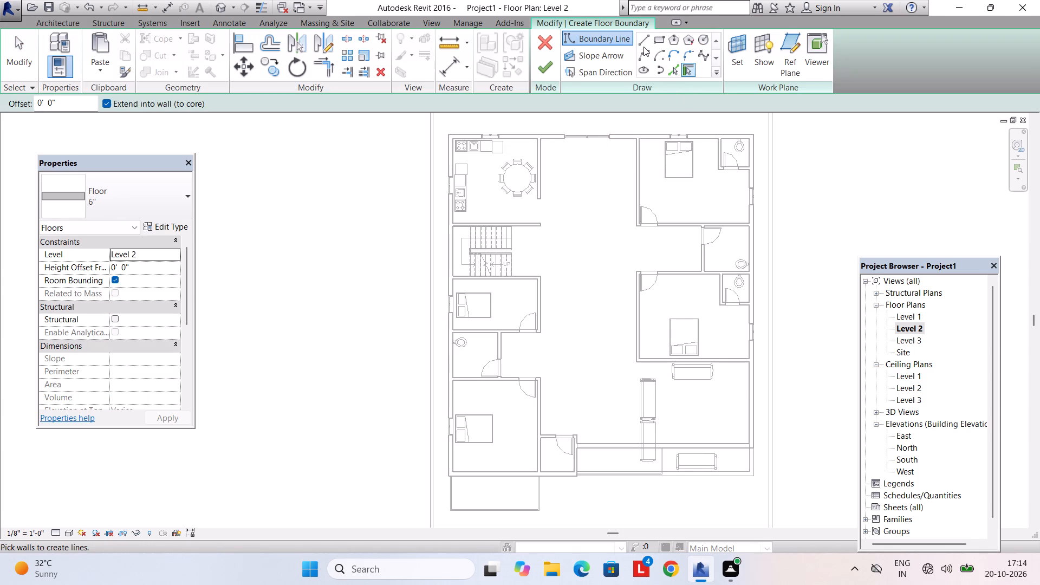
{"action": "left_click", "coordinate": [643, 38]}
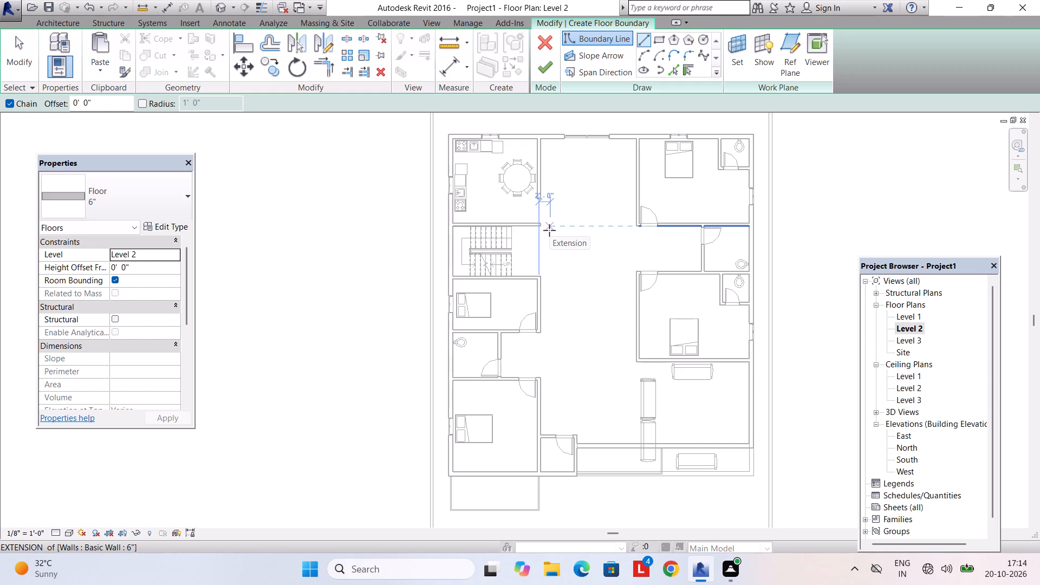
{"action": "left_click", "coordinate": [446, 135]}
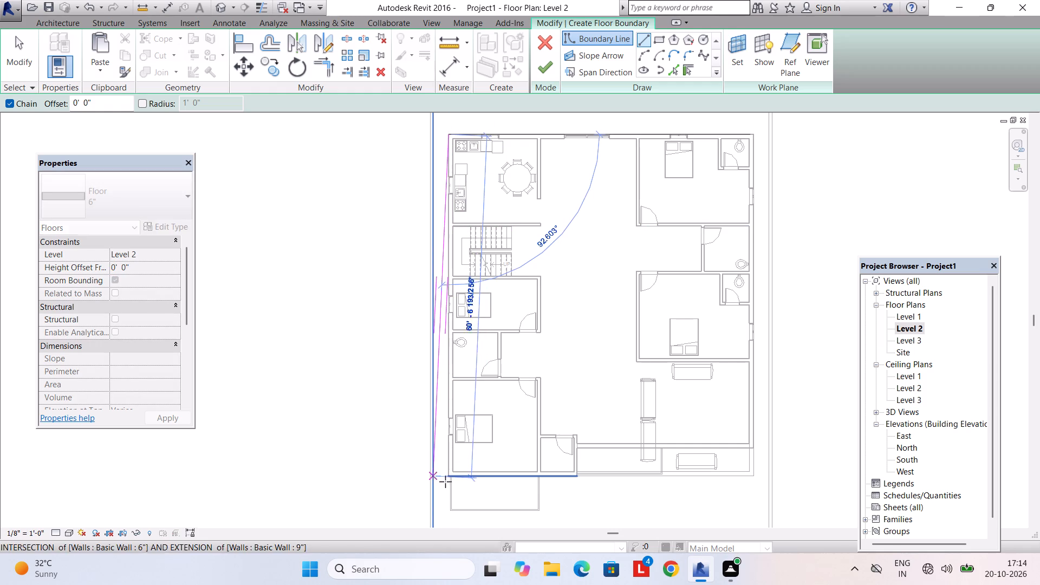
{"action": "scroll", "coordinate": [445, 473], "scroll_direction": "up", "scroll_amount": 4}
{"action": "middle_click_drag", "start_coordinate": [445, 473], "coordinate": [442, 374]}
{"action": "scroll", "coordinate": [449, 439], "scroll_direction": "up", "scroll_amount": 4}
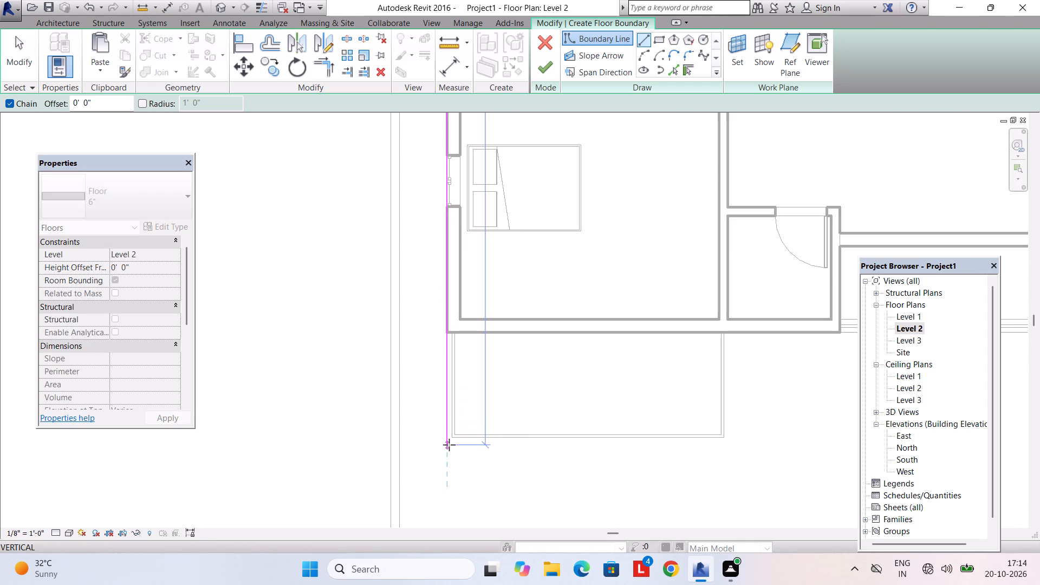
{"action": "scroll", "coordinate": [449, 443], "scroll_direction": "up", "scroll_amount": 10}
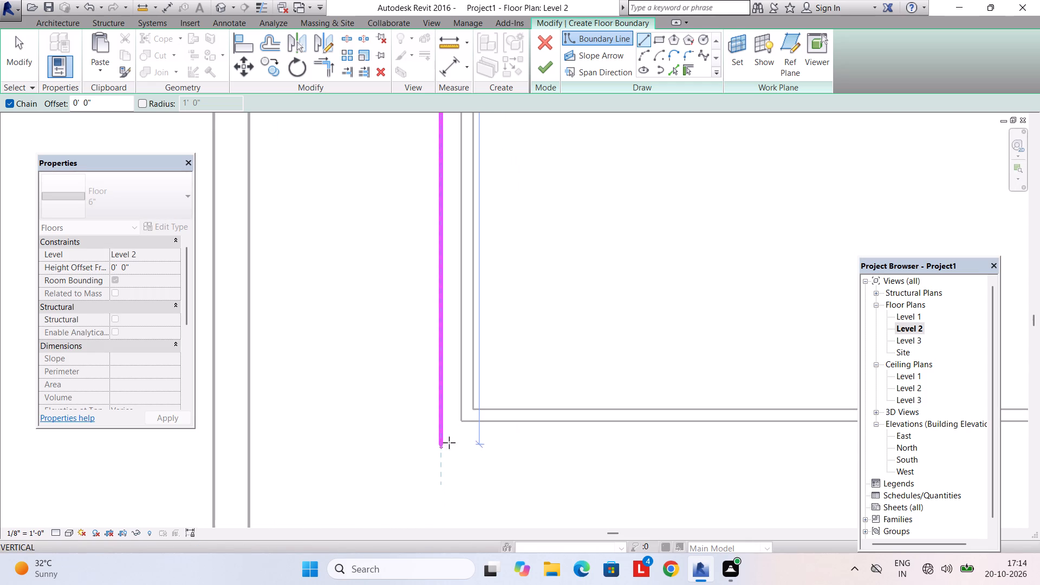
{"action": "left_click", "coordinate": [447, 434]}
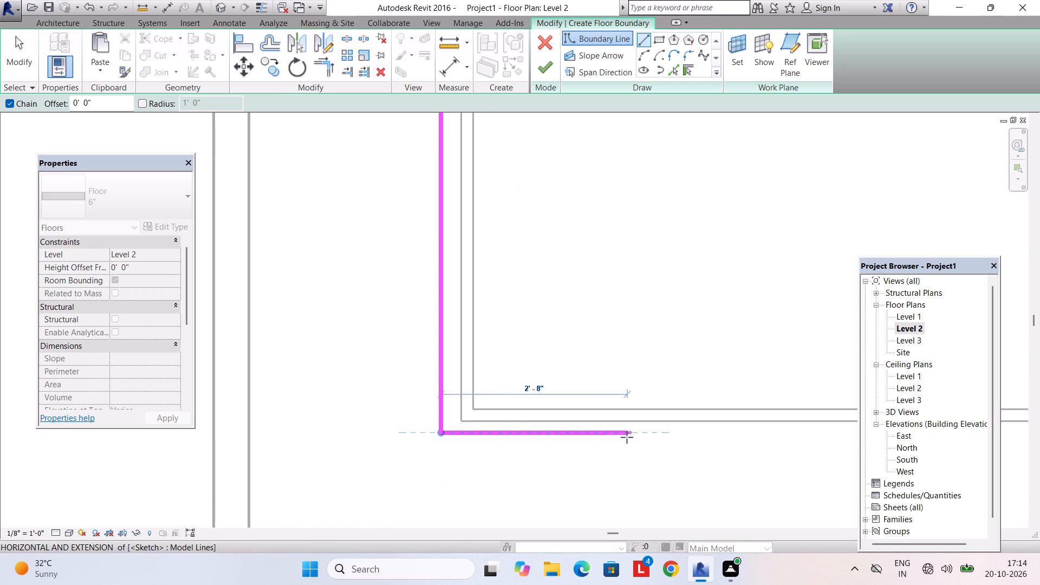
Continue the floor boundary 16'-3" along the front of the bedroom balcony, and return it to the outer face of the front wall.
{"action": "scroll", "coordinate": [632, 434], "scroll_direction": "down", "scroll_amount": 2}
{"action": "middle_click_drag", "start_coordinate": [648, 435], "coordinate": [433, 401]}
{"action": "middle_click_drag", "start_coordinate": [652, 406], "coordinate": [463, 401]}
{"action": "scroll", "coordinate": [587, 401], "scroll_direction": "down", "scroll_amount": 3}
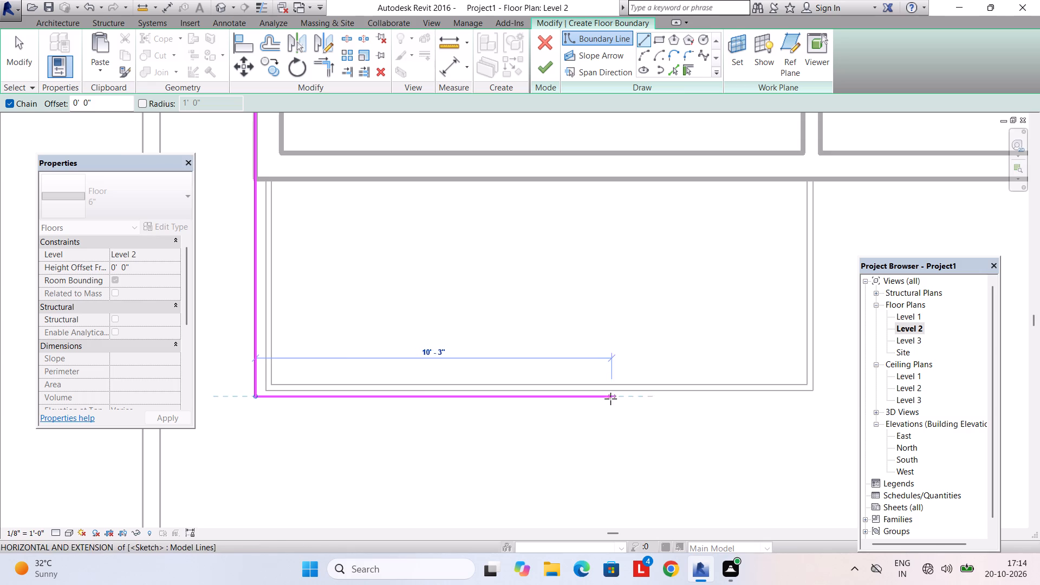
{"action": "middle_click_drag", "start_coordinate": [610, 399], "coordinate": [421, 398]}
{"action": "left_click", "coordinate": [628, 404]}
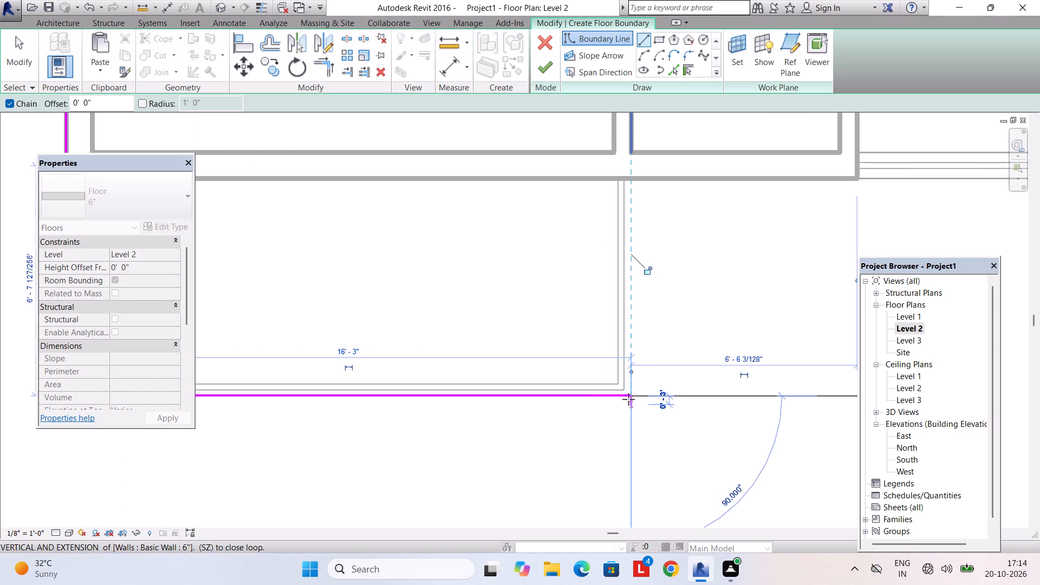
{"action": "middle_click_drag", "start_coordinate": [632, 190], "coordinate": [607, 338]}
{"action": "left_click", "coordinate": [603, 327]}
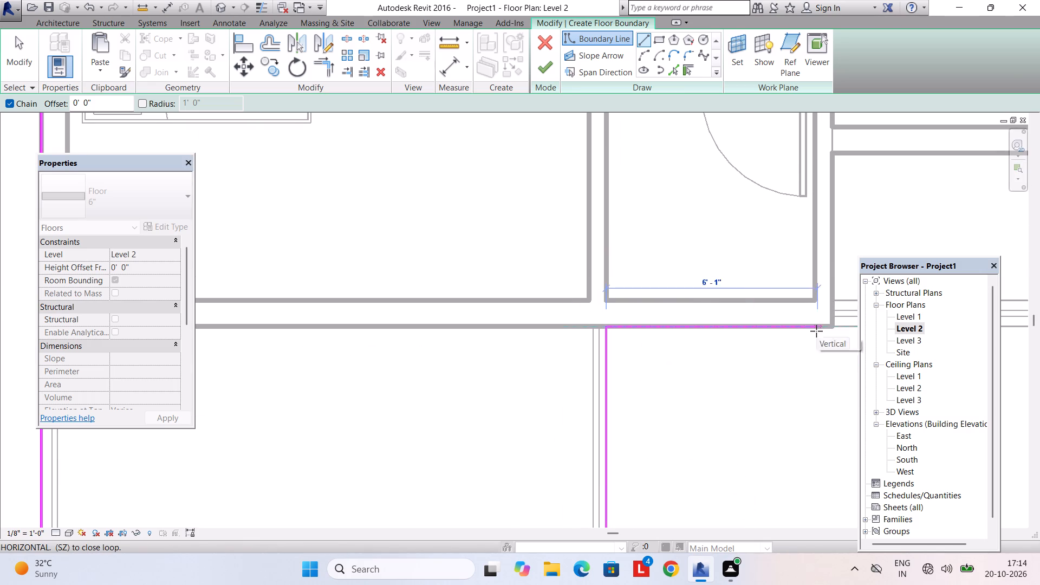
Extend the boundary along the front wall to just beyond the terrace railing, and return it about 5' to the set-back wall.
{"action": "middle_click_drag", "start_coordinate": [816, 331], "coordinate": [574, 335]}
{"action": "scroll", "coordinate": [679, 330], "scroll_direction": "down", "scroll_amount": 4}
{"action": "middle_click_drag", "start_coordinate": [714, 330], "coordinate": [677, 334]}
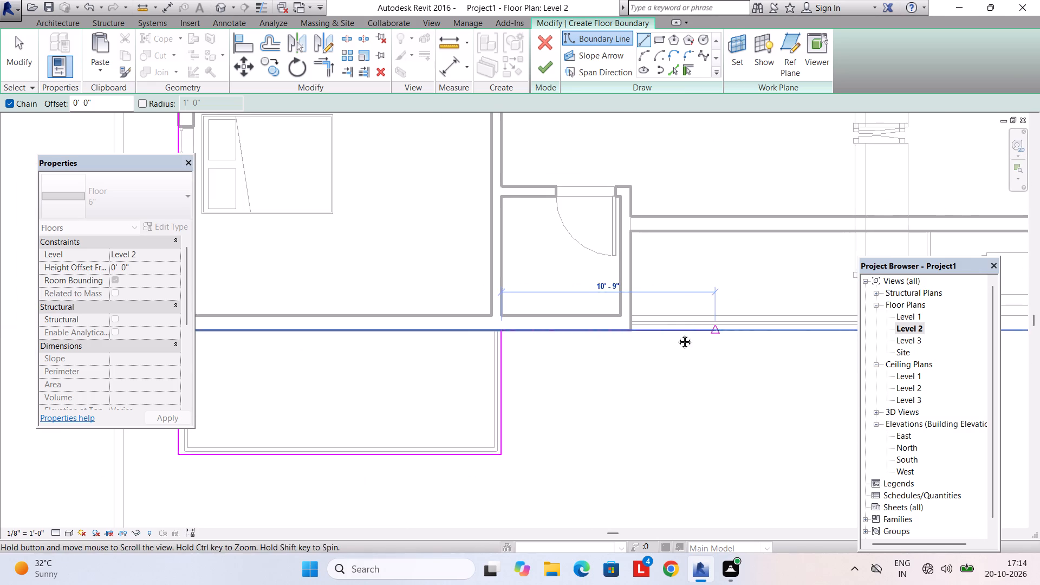
{"action": "middle_click_drag", "start_coordinate": [677, 334], "coordinate": [441, 334]}
{"action": "middle_click_drag", "start_coordinate": [737, 341], "coordinate": [489, 342]}
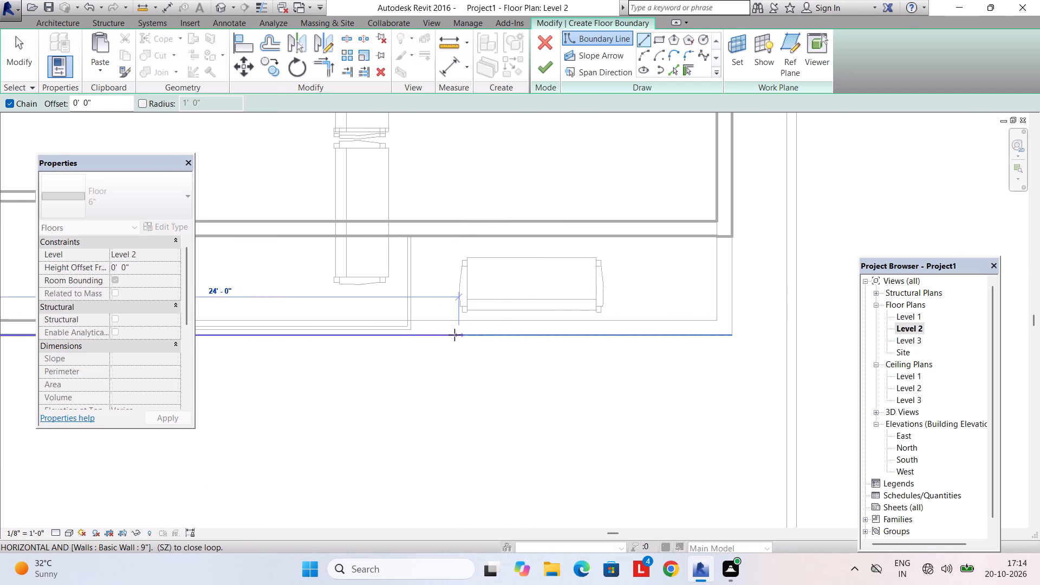
{"action": "scroll", "coordinate": [420, 334], "scroll_direction": "up", "scroll_amount": 3}
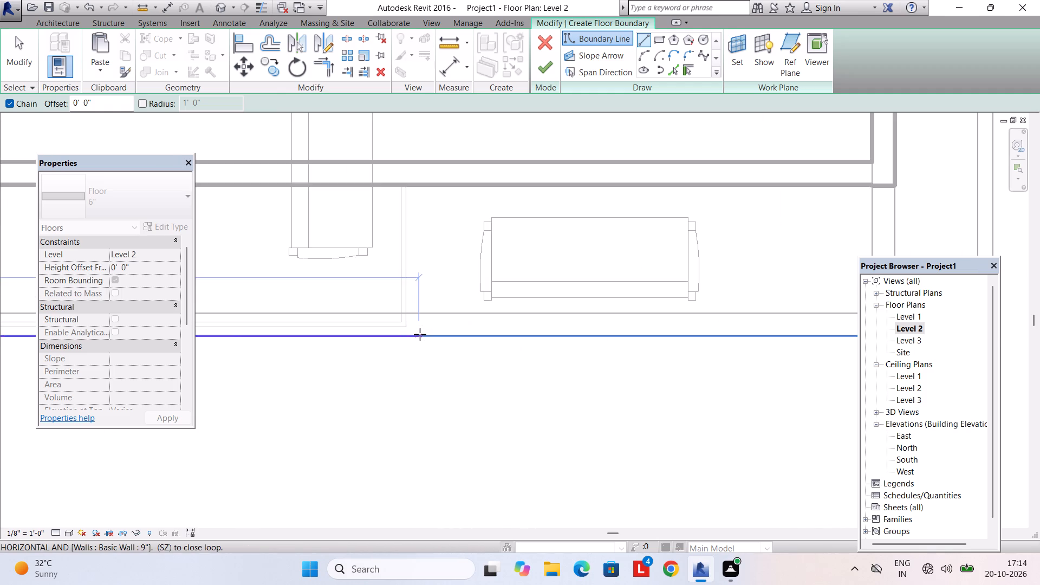
{"action": "scroll", "coordinate": [420, 334], "scroll_direction": "up", "scroll_amount": 3}
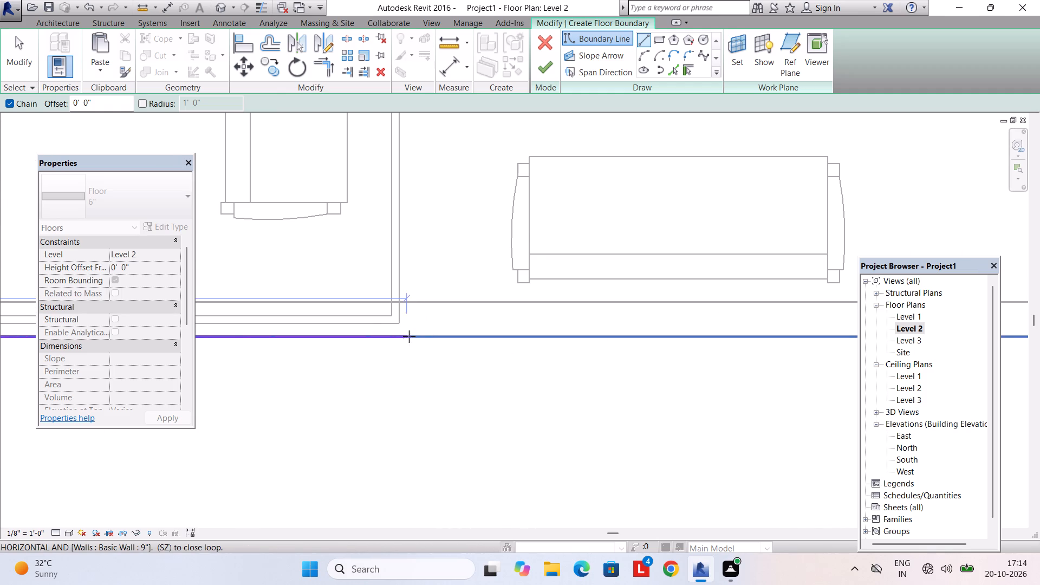
{"action": "left_click", "coordinate": [409, 336]}
{"action": "middle_click_drag", "start_coordinate": [413, 194], "coordinate": [412, 454]}
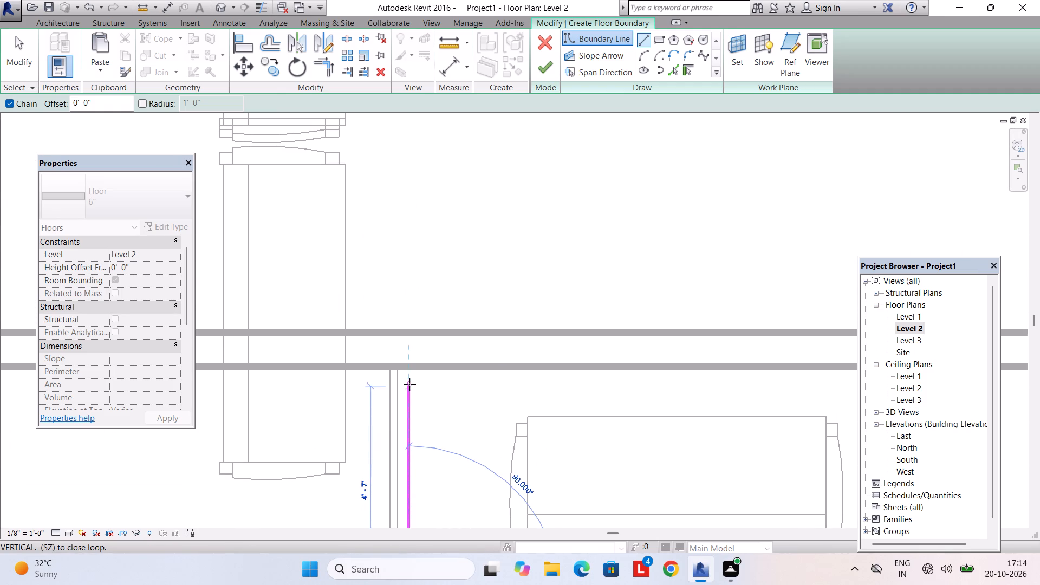
{"action": "left_click", "coordinate": [408, 373]}
Close the boundary along the set-back, side and rear walls to the kitchen's outer corner, and finish the Level 2 floor.
{"action": "scroll", "coordinate": [592, 373], "scroll_direction": "down", "scroll_amount": 4}
{"action": "middle_click_drag", "start_coordinate": [622, 373], "coordinate": [491, 379]}
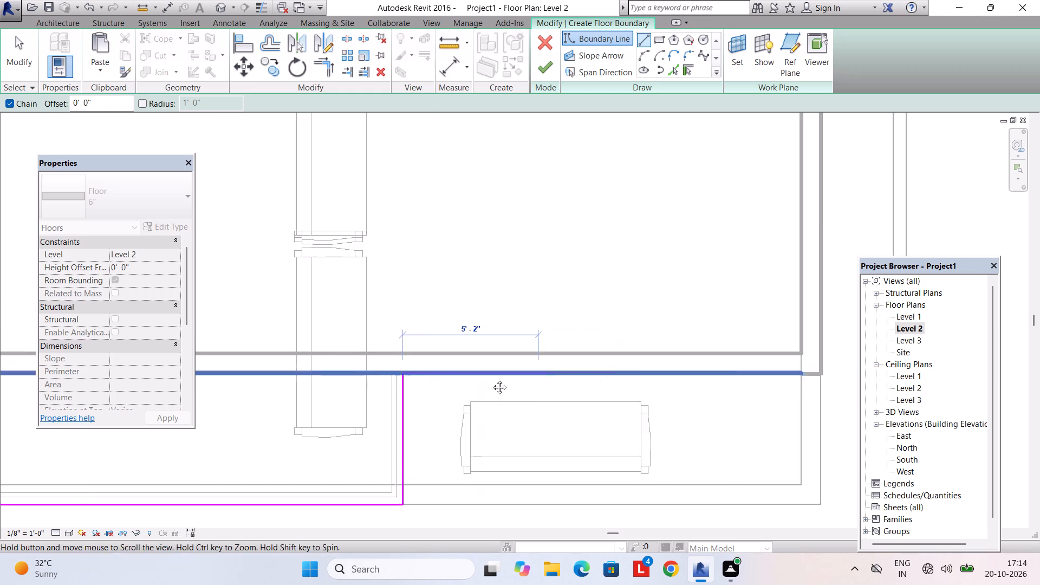
{"action": "middle_click_drag", "start_coordinate": [491, 379], "coordinate": [419, 385]}
{"action": "left_click", "coordinate": [703, 385]}
{"action": "scroll", "coordinate": [695, 335], "scroll_direction": "down", "scroll_amount": 4}
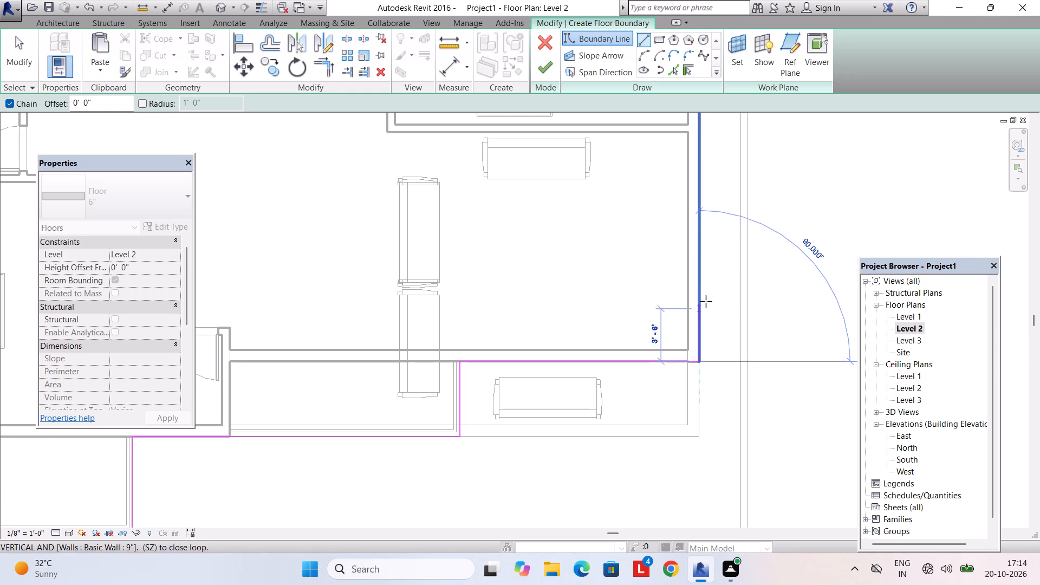
{"action": "middle_click_drag", "start_coordinate": [708, 283], "coordinate": [706, 479]}
{"action": "middle_click_drag", "start_coordinate": [699, 233], "coordinate": [697, 380]}
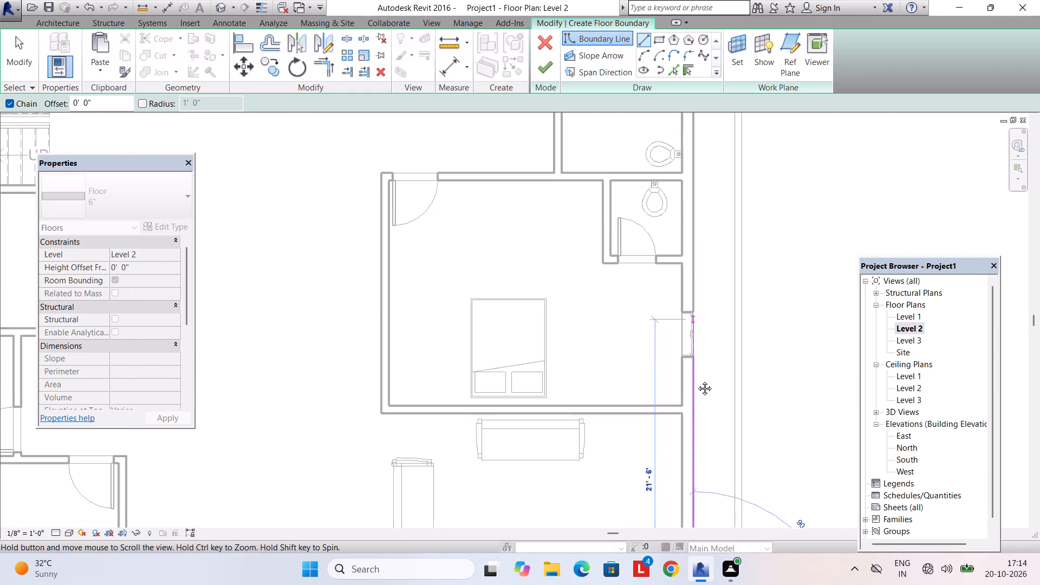
{"action": "middle_click_drag", "start_coordinate": [697, 380], "coordinate": [700, 432]}
{"action": "middle_click_drag", "start_coordinate": [698, 192], "coordinate": [703, 433]}
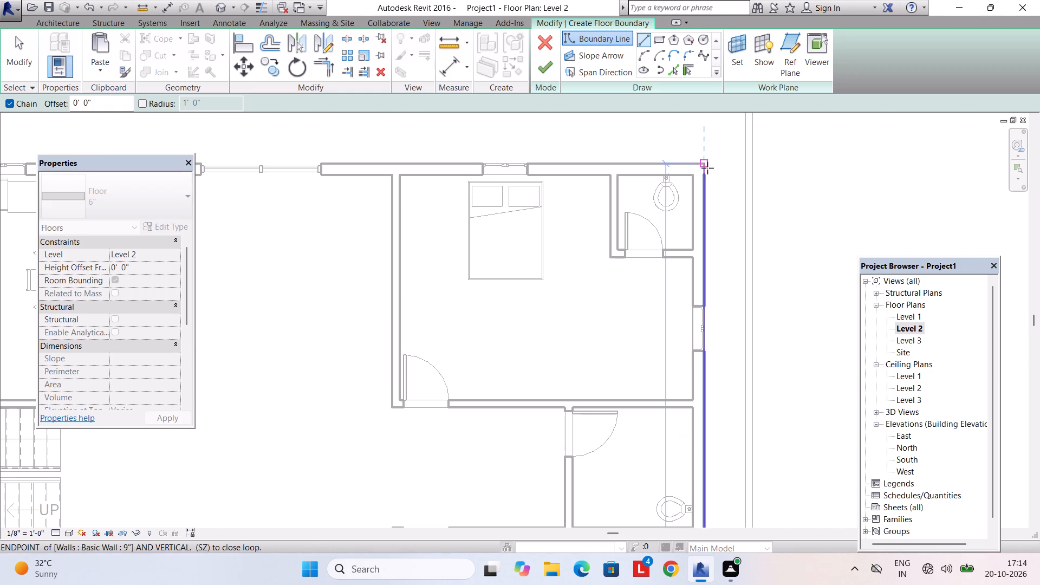
{"action": "left_click", "coordinate": [706, 162]}
{"action": "middle_click_drag", "start_coordinate": [586, 171], "coordinate": [829, 239]}
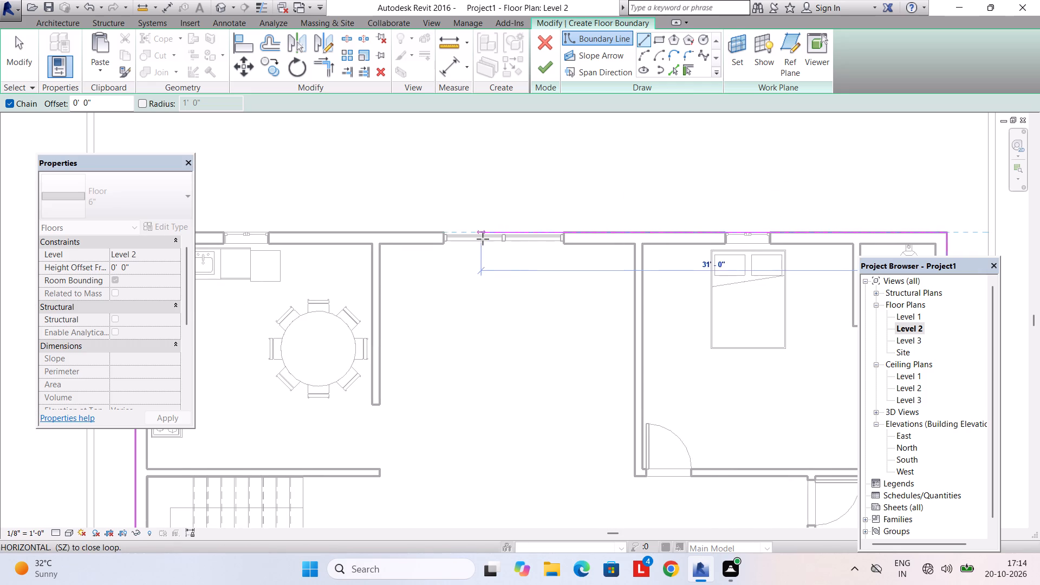
{"action": "middle_click_drag", "start_coordinate": [483, 239], "coordinate": [790, 247]}
{"action": "left_click", "coordinate": [440, 245]}
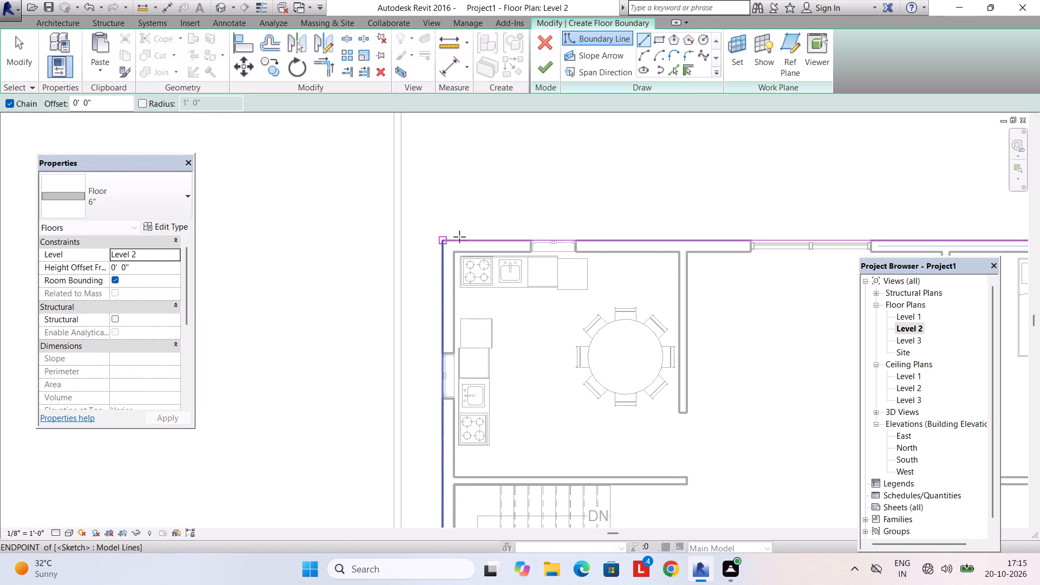
{"action": "left_click", "coordinate": [536, 65]}
{"action": "key", "text": "Escape"}
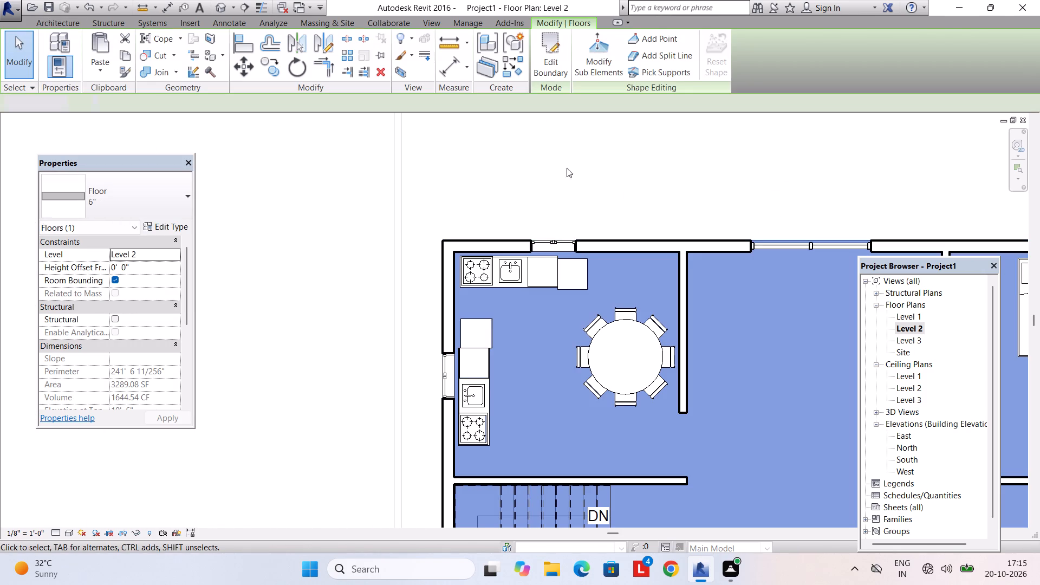
Examine the new Level 2 floor around the balcony, the railed terrace and the uncovered sofa area in the 3D view.
{"action": "left_click", "coordinate": [440, 27]}
{"action": "left_click", "coordinate": [394, 38]}
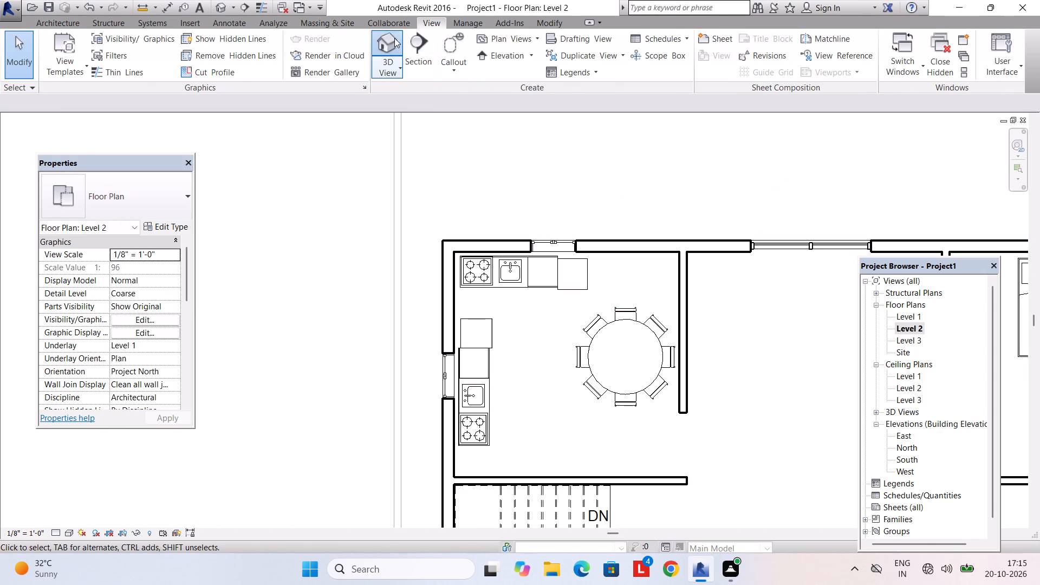
{"action": "scroll", "coordinate": [536, 263], "scroll_direction": "down", "scroll_amount": 4}
{"action": "middle_click_drag", "start_coordinate": [536, 274], "coordinate": [422, 209]}
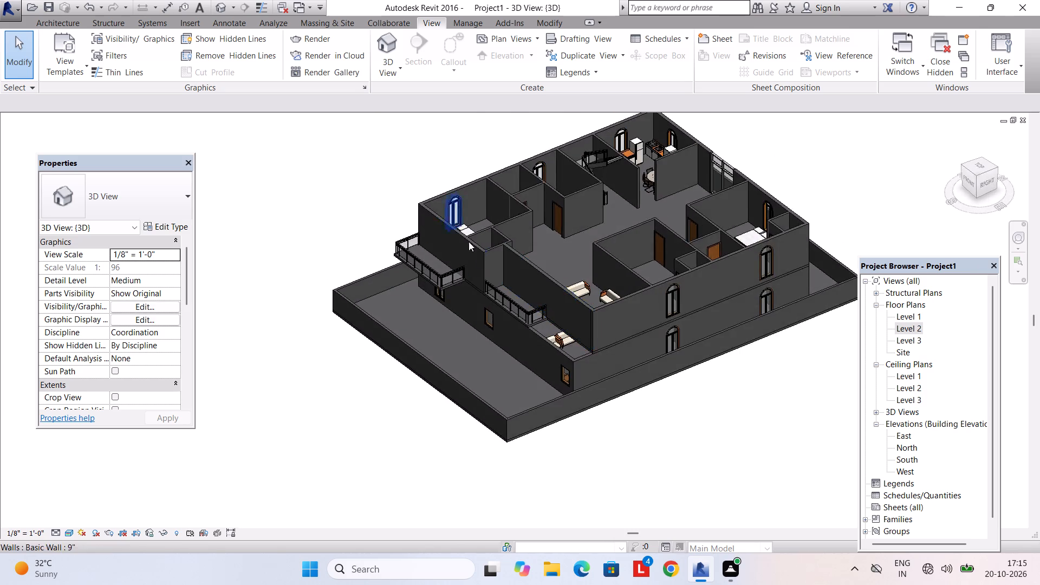
{"action": "scroll", "coordinate": [494, 269], "scroll_direction": "up", "scroll_amount": 7}
{"action": "middle_click_drag", "start_coordinate": [499, 291], "coordinate": [678, 226]}
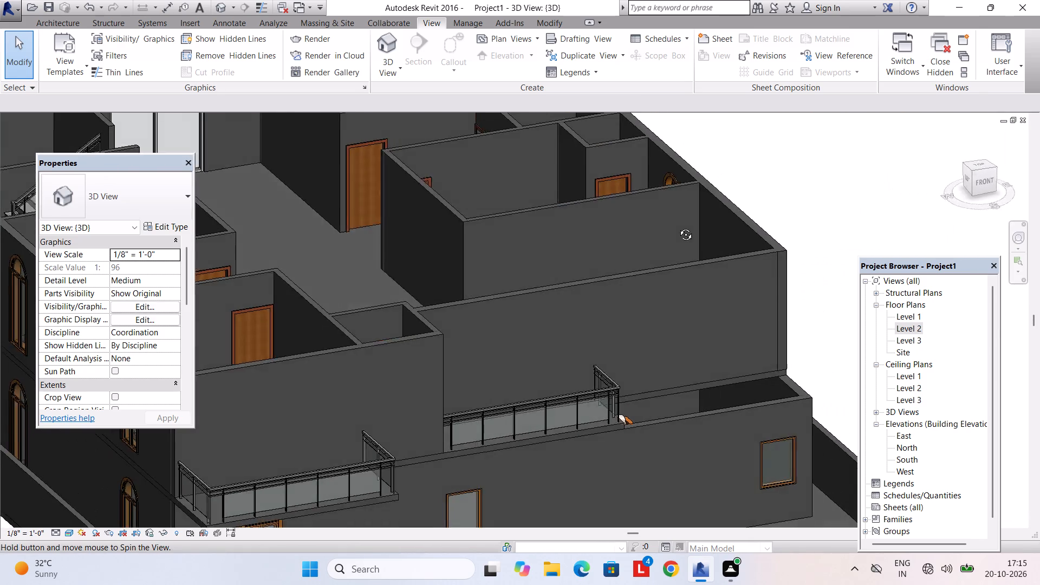
{"action": "middle_click_drag", "start_coordinate": [678, 226], "coordinate": [615, 164]}
{"action": "scroll", "coordinate": [538, 300], "scroll_direction": "down", "scroll_amount": 3}
{"action": "middle_click_drag", "start_coordinate": [497, 322], "coordinate": [589, 333]}
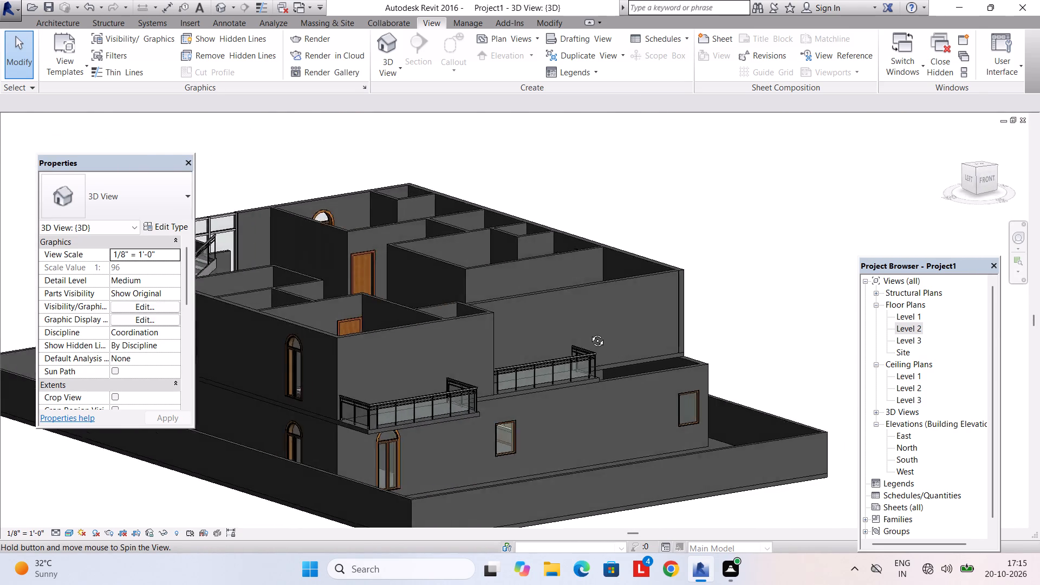
{"action": "middle_click_drag", "start_coordinate": [589, 333], "coordinate": [461, 342]}
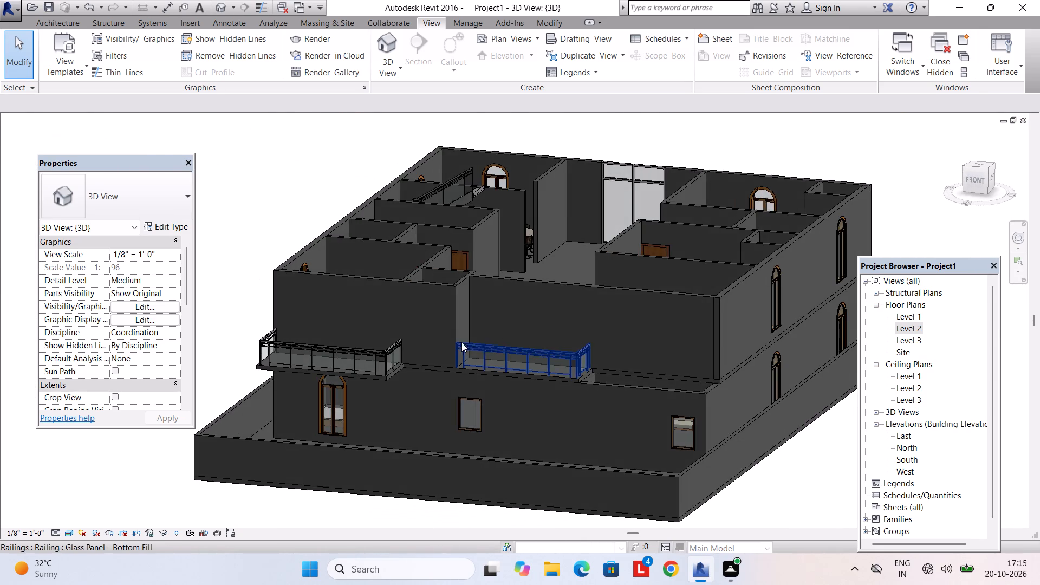
{"action": "scroll", "coordinate": [488, 351], "scroll_direction": "down", "scroll_amount": 3}
{"action": "middle_click_drag", "start_coordinate": [482, 366], "coordinate": [490, 386], "text": "shift"}
{"action": "scroll", "coordinate": [504, 362], "scroll_direction": "up", "scroll_amount": 7}
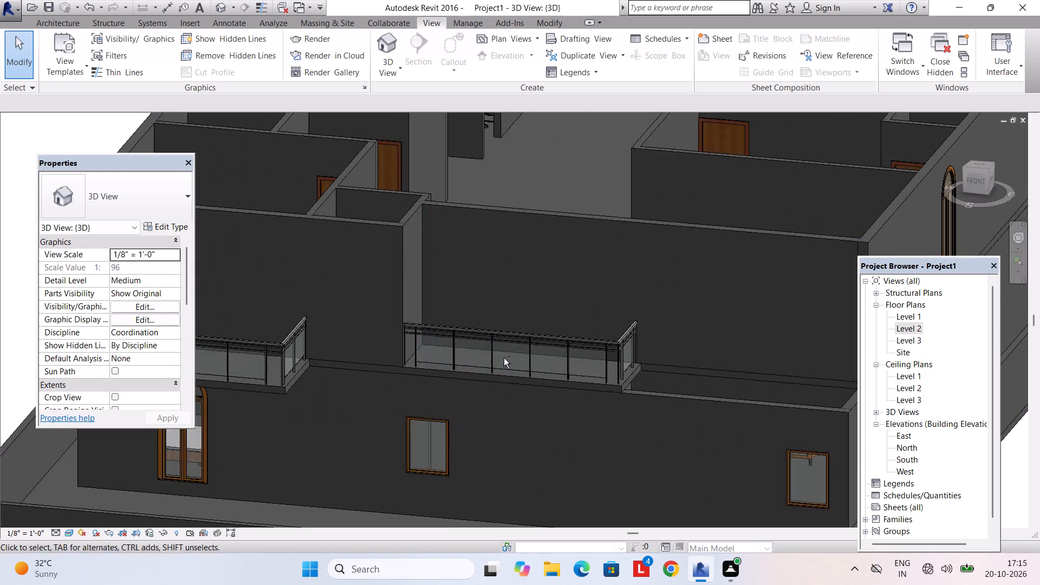
{"action": "middle_click_drag", "start_coordinate": [504, 358], "coordinate": [529, 308], "text": "shift"}
{"action": "scroll", "coordinate": [536, 324], "scroll_direction": "up", "scroll_amount": 4}
{"action": "middle_click_drag", "start_coordinate": [540, 333], "coordinate": [569, 289]}
{"action": "scroll", "coordinate": [568, 292], "scroll_direction": "down", "scroll_amount": 4}
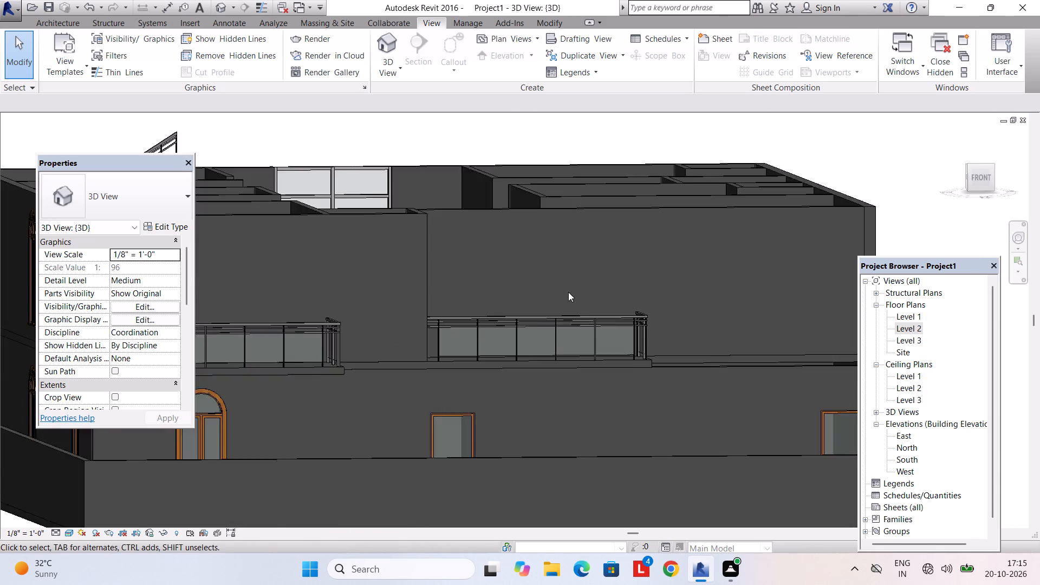
{"action": "scroll", "coordinate": [568, 292], "scroll_direction": "down", "scroll_amount": 4}
{"action": "middle_click_drag", "start_coordinate": [563, 298], "coordinate": [543, 320], "text": "shift"}
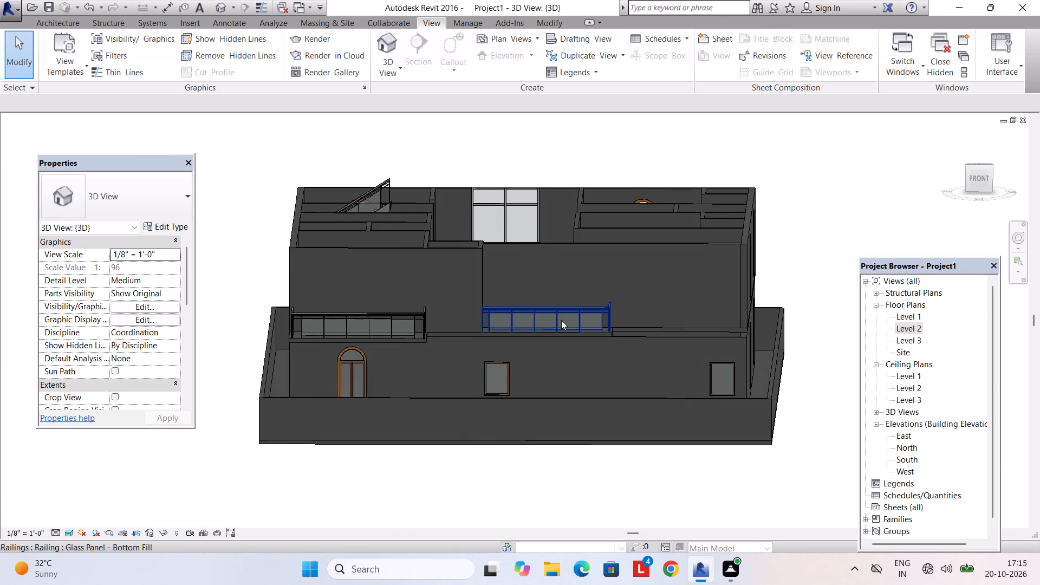
{"action": "middle_click_drag", "start_coordinate": [557, 321], "coordinate": [512, 421], "text": "shift"}
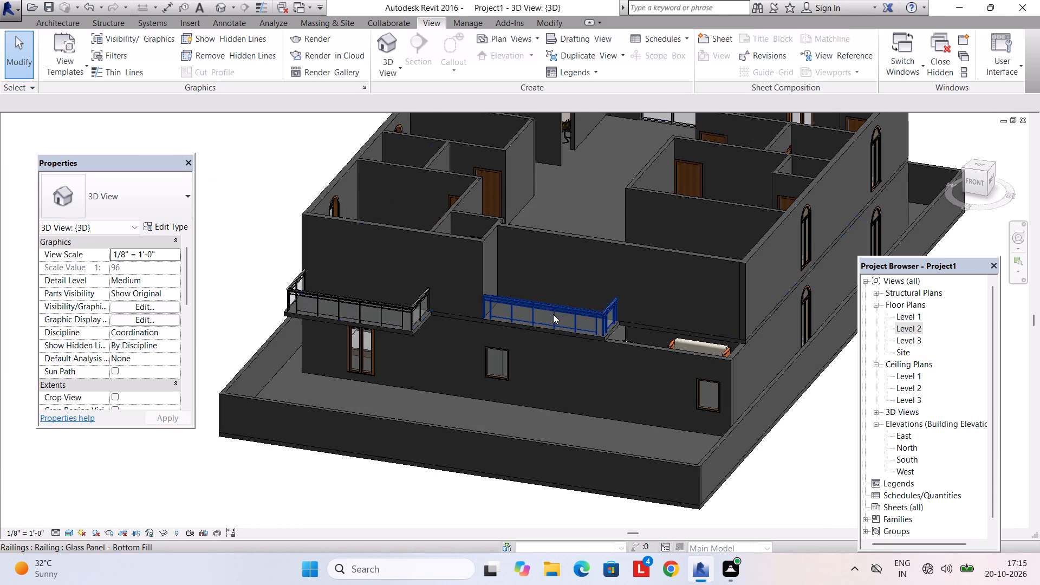
{"action": "middle_click_drag", "start_coordinate": [553, 308], "coordinate": [529, 397]}
{"action": "middle_click_drag", "start_coordinate": [522, 389], "coordinate": [466, 362], "text": "shift"}
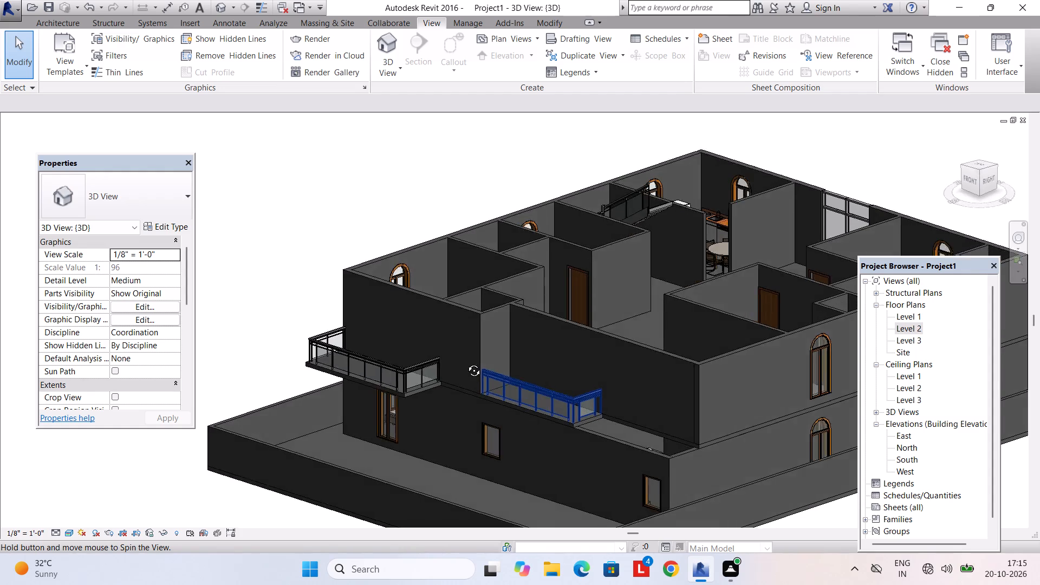
{"action": "middle_click_drag", "start_coordinate": [466, 362], "coordinate": [459, 437], "text": "shift"}
{"action": "middle_click_drag", "start_coordinate": [467, 395], "coordinate": [457, 447], "text": "shift"}
{"action": "scroll", "coordinate": [614, 419], "scroll_direction": "up", "scroll_amount": 4}
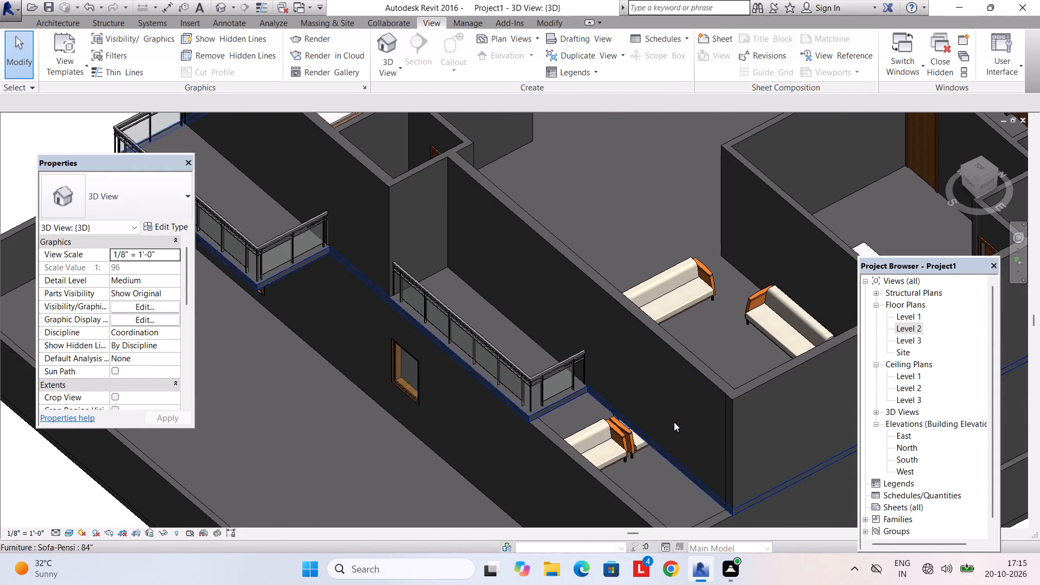
Open the new floor's boundary for editing in the Level 2 floor plan.
{"action": "double_click", "coordinate": [913, 327]}
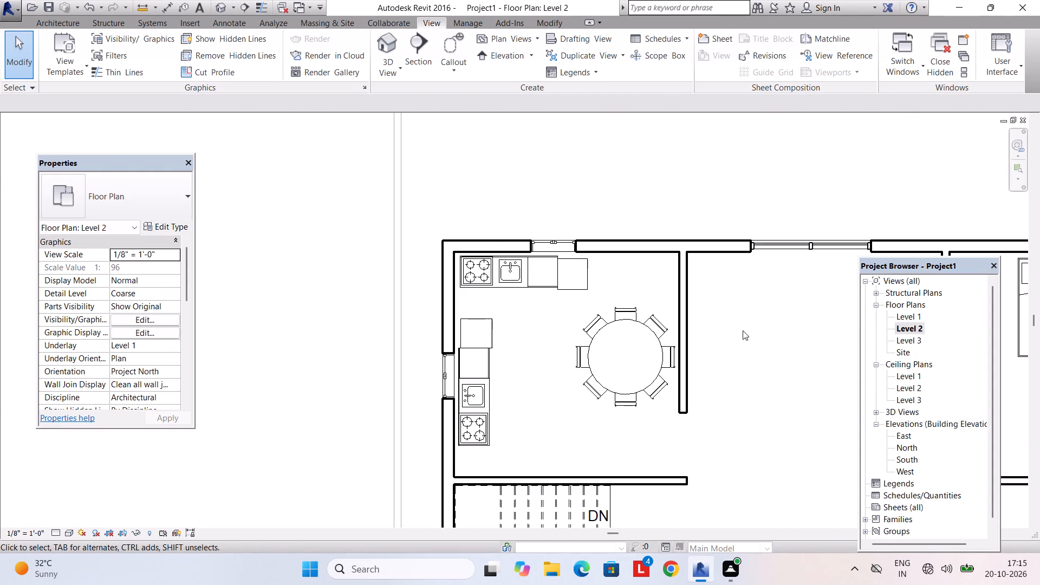
{"action": "scroll", "coordinate": [743, 330], "scroll_direction": "down", "scroll_amount": 4}
{"action": "middle_click_drag", "start_coordinate": [744, 341], "coordinate": [411, 170]}
{"action": "middle_click_drag", "start_coordinate": [549, 349], "coordinate": [496, 142]}
{"action": "scroll", "coordinate": [504, 351], "scroll_direction": "up", "scroll_amount": 2}
{"action": "scroll", "coordinate": [530, 414], "scroll_direction": "up", "scroll_amount": 1}
{"action": "middle_click_drag", "start_coordinate": [529, 413], "coordinate": [518, 380]}
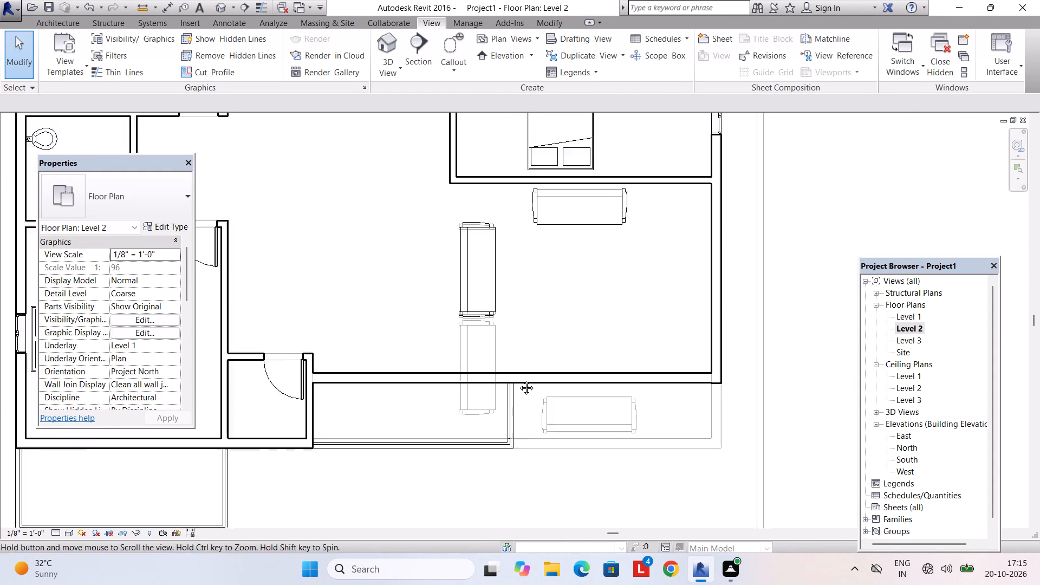
{"action": "middle_click_drag", "start_coordinate": [518, 380], "coordinate": [514, 350]}
{"action": "scroll", "coordinate": [492, 337], "scroll_direction": "up", "scroll_amount": 3}
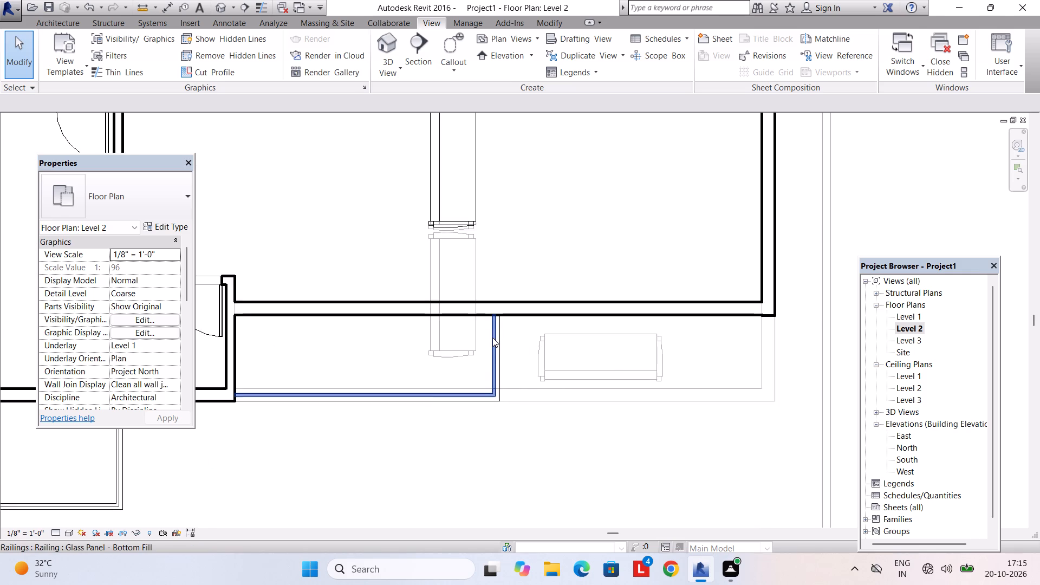
{"action": "left_click", "coordinate": [502, 336]}
{"action": "scroll", "coordinate": [502, 336], "scroll_direction": "up", "scroll_amount": 2}
{"action": "key", "text": "Escape"}
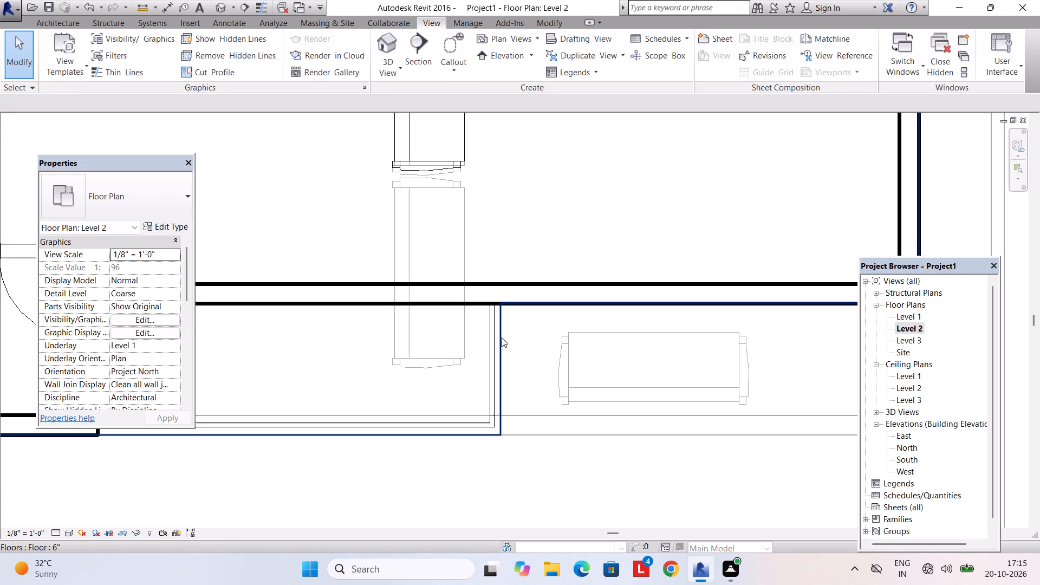
{"action": "left_click", "coordinate": [502, 337]}
{"action": "left_click", "coordinate": [537, 63]}
Delete the boundary line beside the terrace railing's return and the one along the set-back wall to the side wall.
{"action": "scroll", "coordinate": [560, 318], "scroll_direction": "down", "scroll_amount": 4}
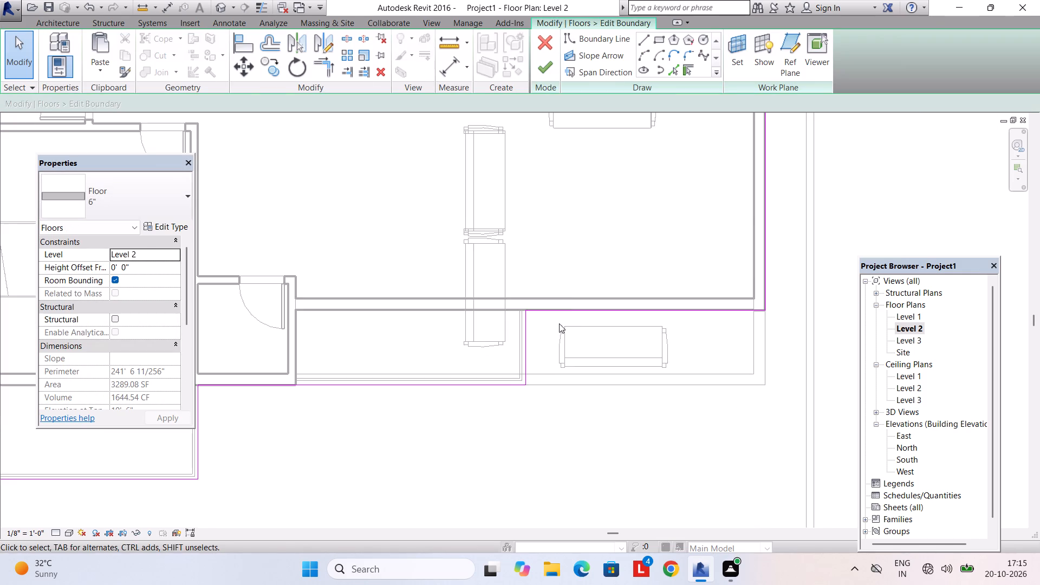
{"action": "middle_click_drag", "start_coordinate": [557, 328], "coordinate": [571, 272]}
{"action": "middle_click_drag", "start_coordinate": [537, 329], "coordinate": [567, 314]}
{"action": "scroll", "coordinate": [568, 317], "scroll_direction": "down", "scroll_amount": 4}
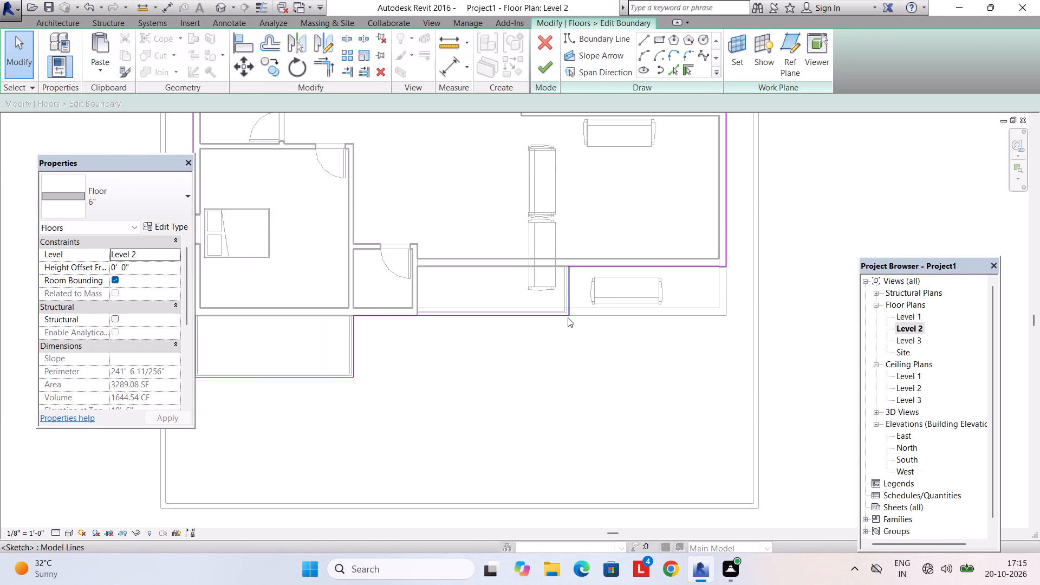
{"action": "scroll", "coordinate": [568, 317], "scroll_direction": "up", "scroll_amount": 3}
{"action": "left_click", "coordinate": [572, 284]}
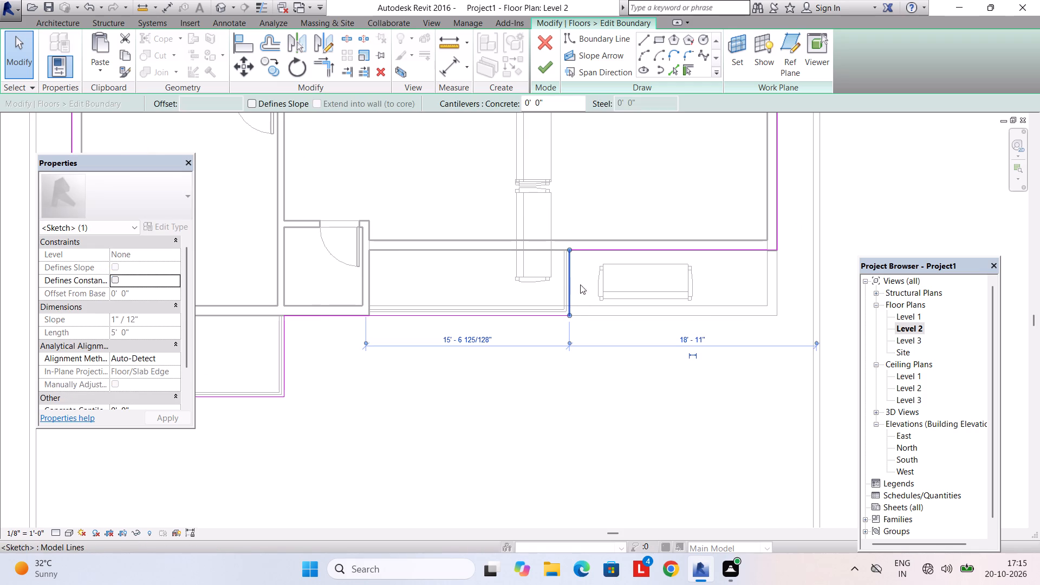
{"action": "key", "text": "Delete"}
{"action": "left_click", "coordinate": [625, 250]}
{"action": "key", "text": "Delete"}
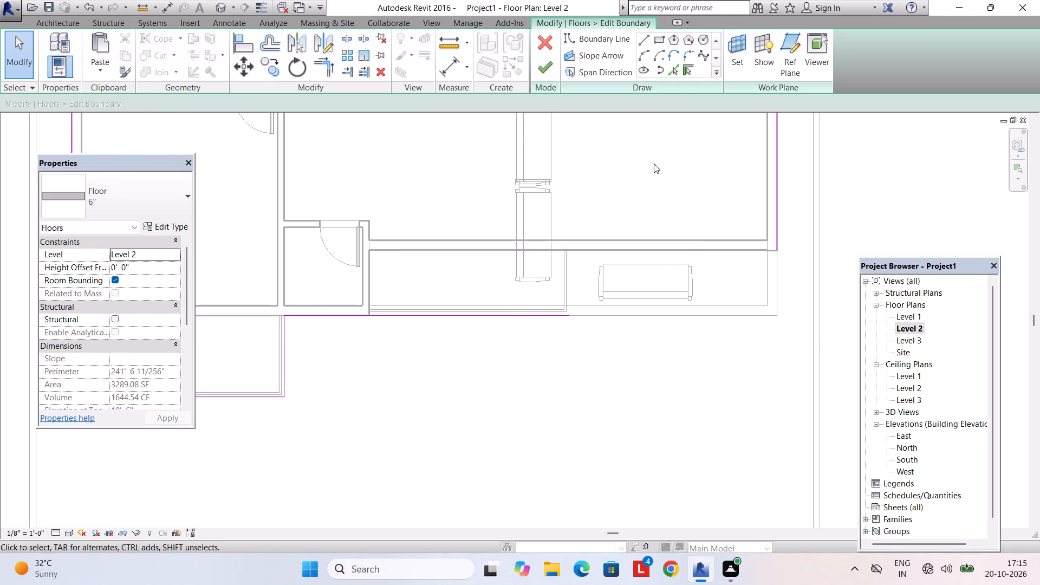
Draw boundary lines 5' outward from the side wall's corner and about 15' 11" along the front to the existing line, and finish the floor.
{"action": "left_click", "coordinate": [644, 44]}
{"action": "scroll", "coordinate": [816, 304], "scroll_direction": "up", "scroll_amount": 4}
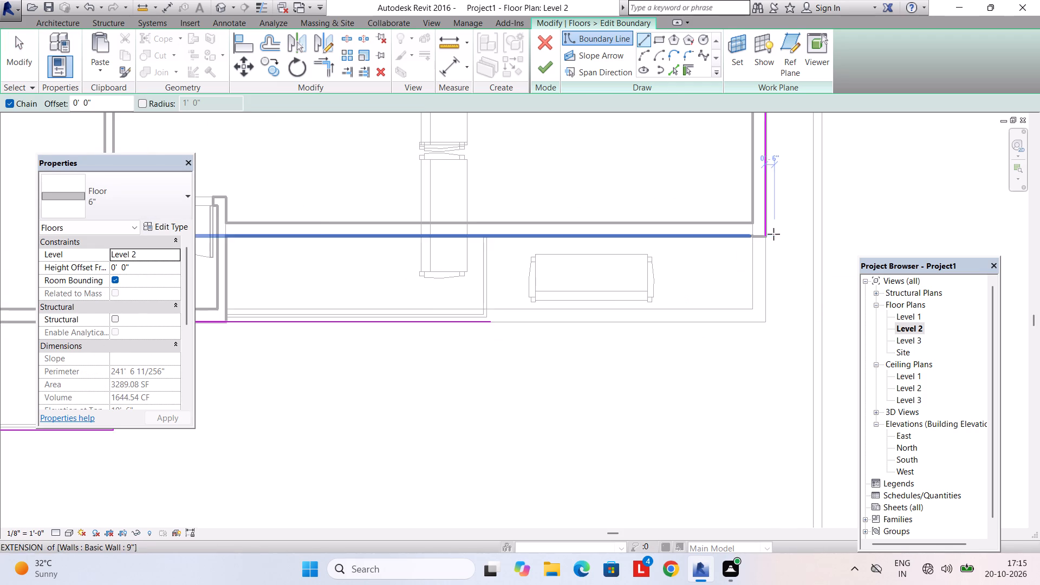
{"action": "left_click", "coordinate": [763, 236]}
{"action": "left_click", "coordinate": [763, 352]}
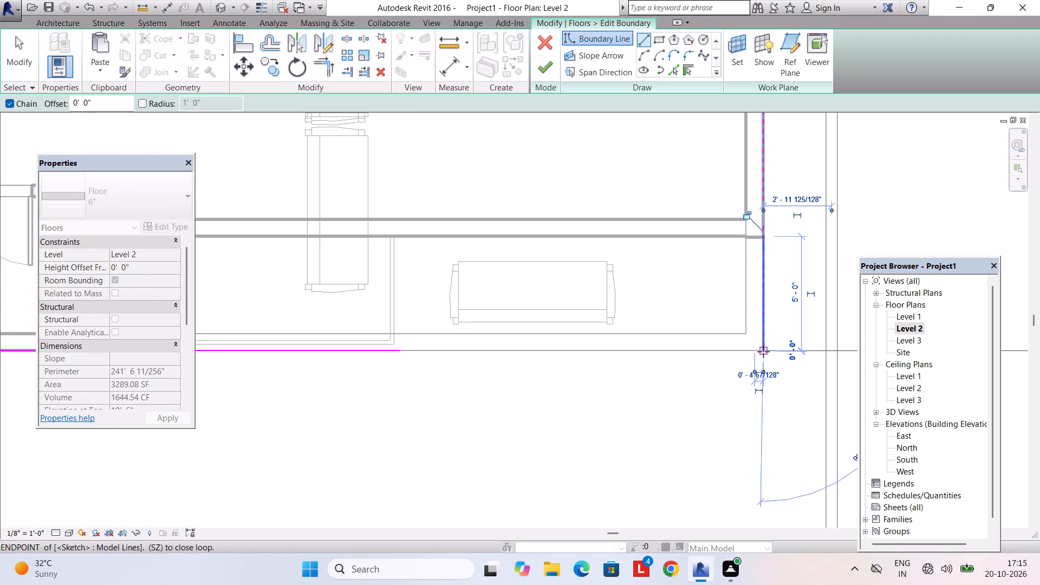
{"action": "middle_click_drag", "start_coordinate": [638, 353], "coordinate": [890, 359]}
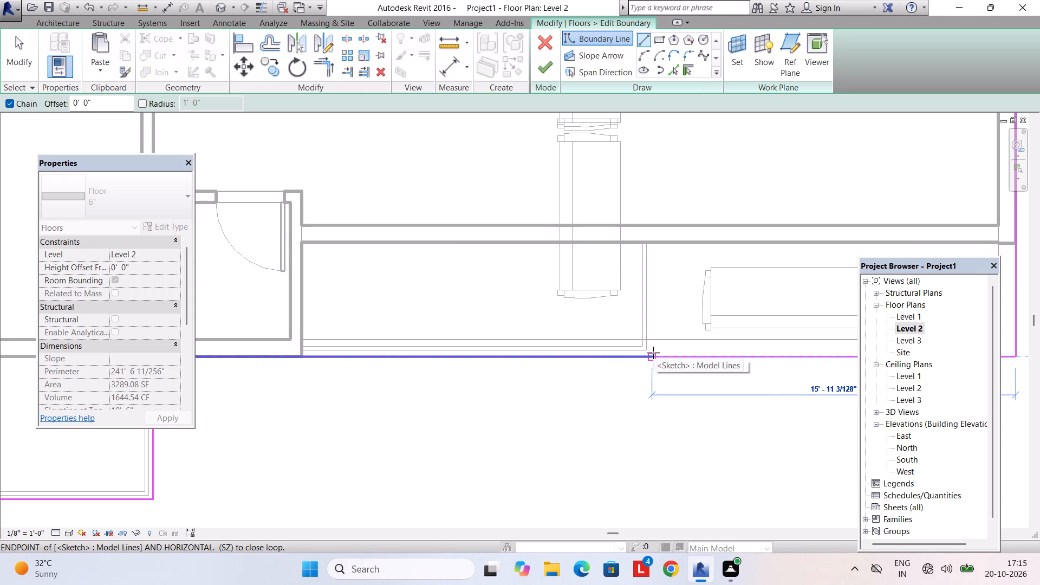
{"action": "left_click", "coordinate": [653, 353]}
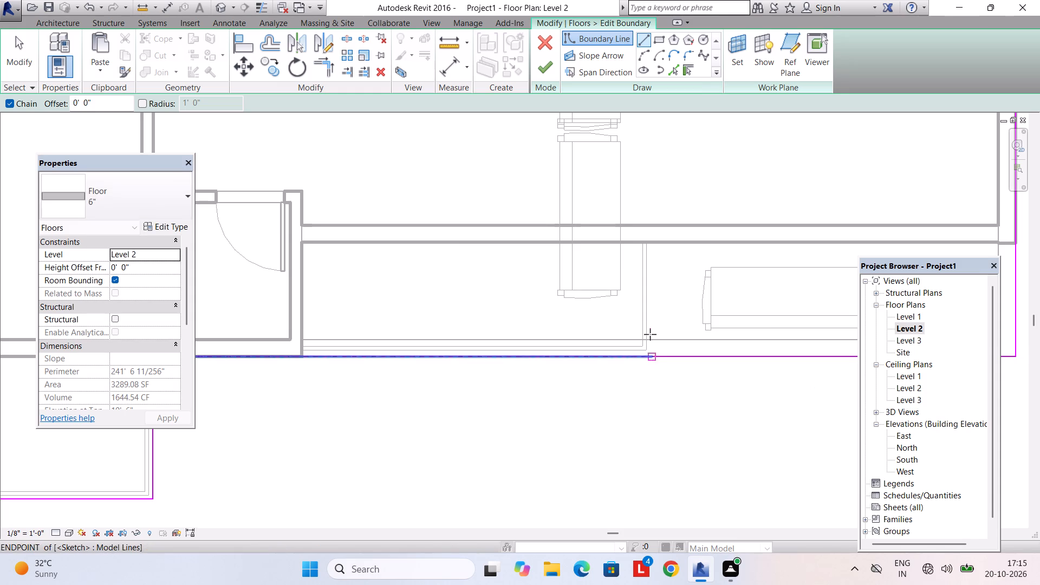
{"action": "left_click", "coordinate": [541, 72]}
{"action": "key", "text": "Escape"}
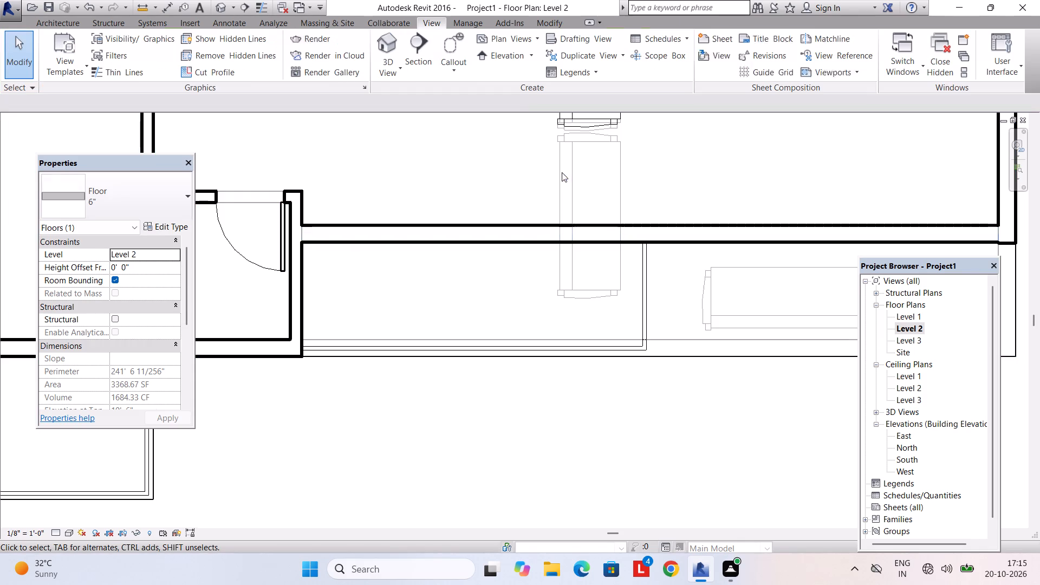
Examine the extended Level 2 floor beside the railed terrace, along with the front and side walls, in the 3D view.
{"action": "left_click", "coordinate": [397, 69]}
{"action": "left_click", "coordinate": [411, 97]}
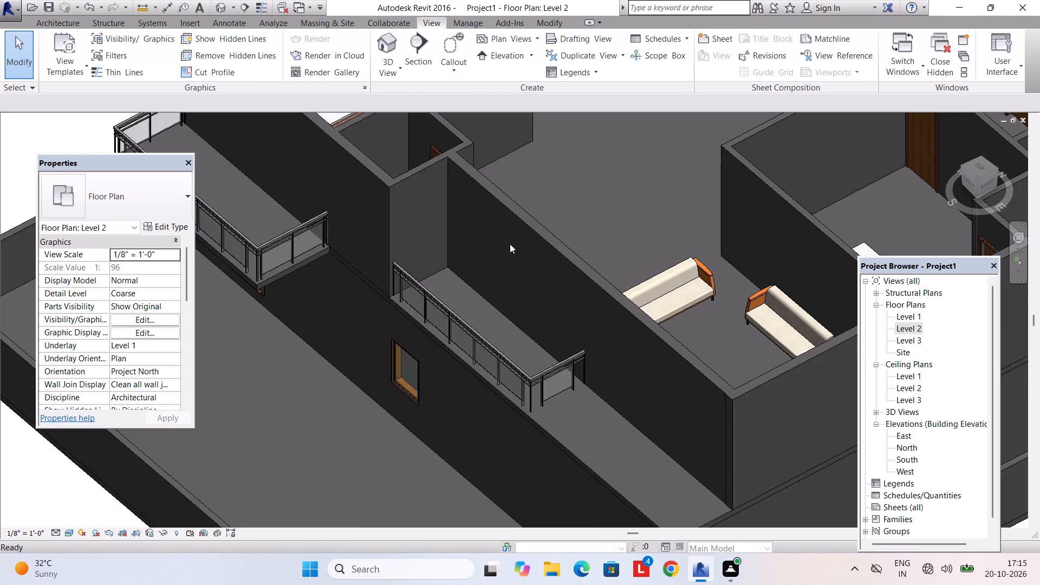
{"action": "scroll", "coordinate": [538, 278], "scroll_direction": "down", "scroll_amount": 2}
{"action": "middle_click_drag", "start_coordinate": [538, 287], "coordinate": [594, 210], "text": "shift"}
{"action": "middle_click_drag", "start_coordinate": [577, 244], "coordinate": [619, 209]}
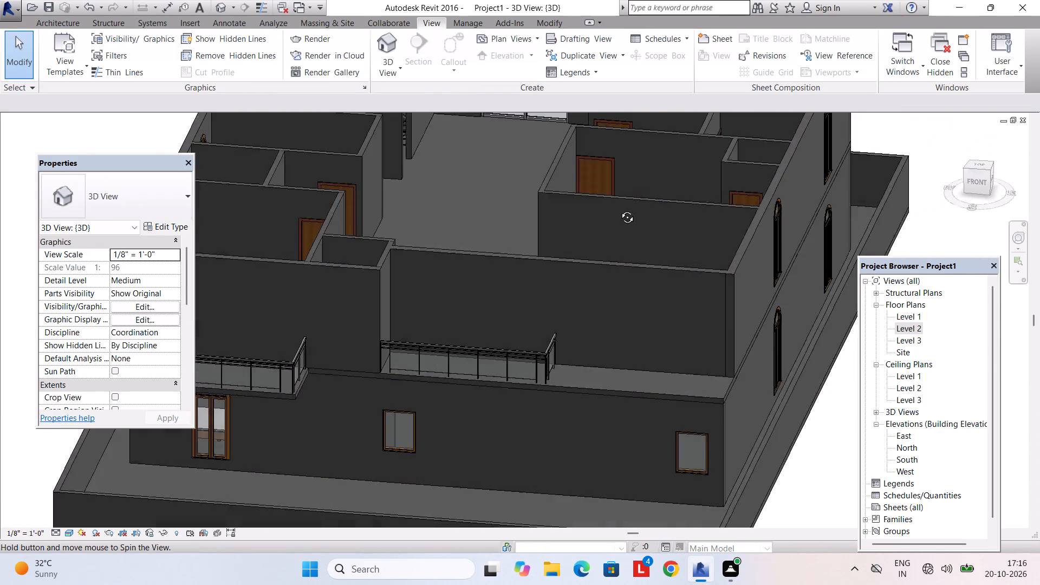
{"action": "middle_click_drag", "start_coordinate": [619, 209], "coordinate": [628, 170]}
{"action": "middle_click_drag", "start_coordinate": [621, 239], "coordinate": [621, 303]}
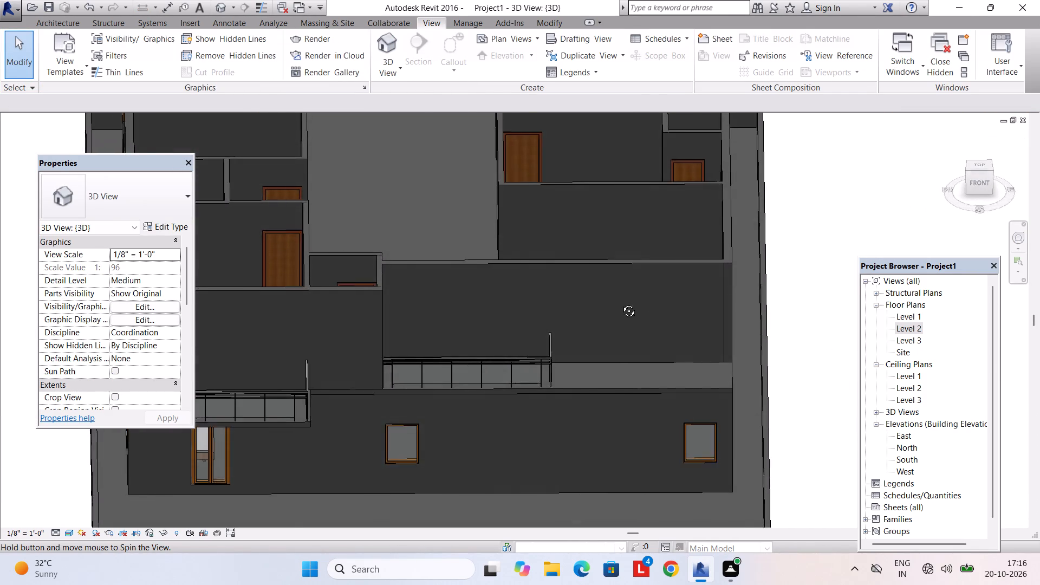
{"action": "middle_click_drag", "start_coordinate": [621, 303], "coordinate": [605, 243]}
{"action": "scroll", "coordinate": [605, 243], "scroll_direction": "down", "scroll_amount": 1}
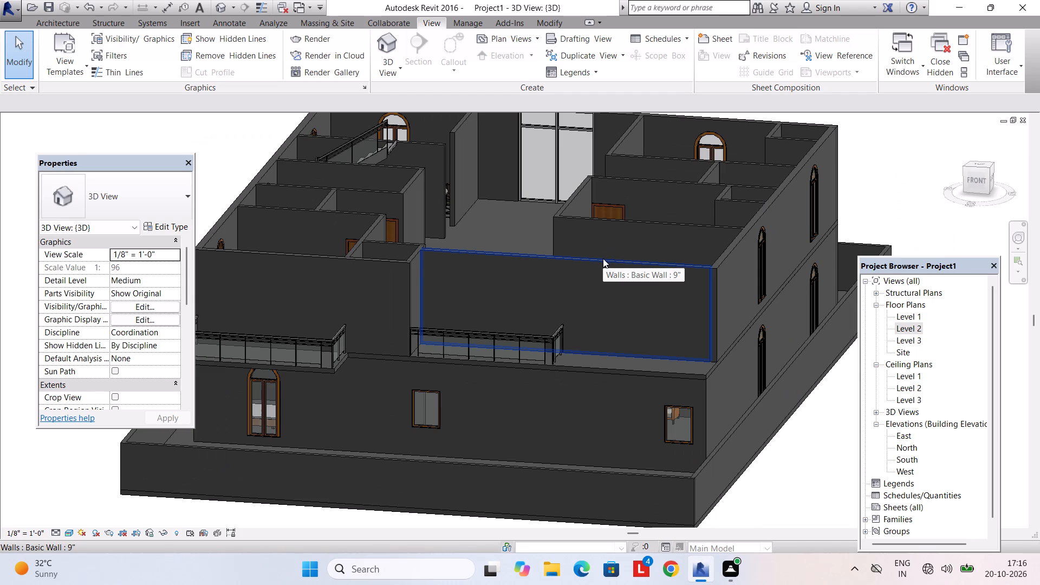
{"action": "middle_click_drag", "start_coordinate": [552, 331], "coordinate": [482, 358], "text": "shift"}
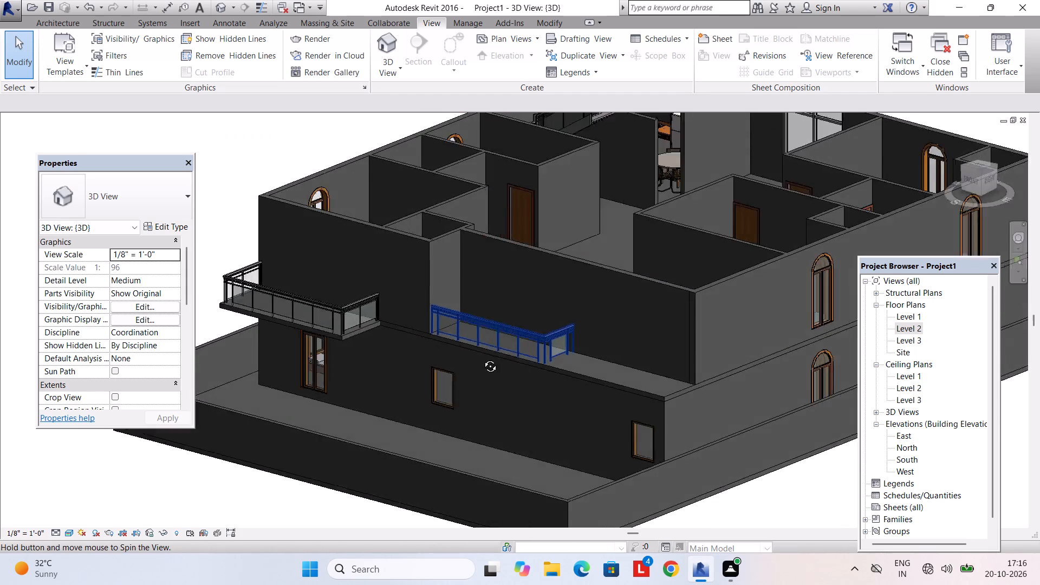
{"action": "middle_click_drag", "start_coordinate": [482, 358], "coordinate": [581, 272], "text": "shift"}
{"action": "middle_click_drag", "start_coordinate": [581, 272], "coordinate": [569, 400], "text": "shift"}
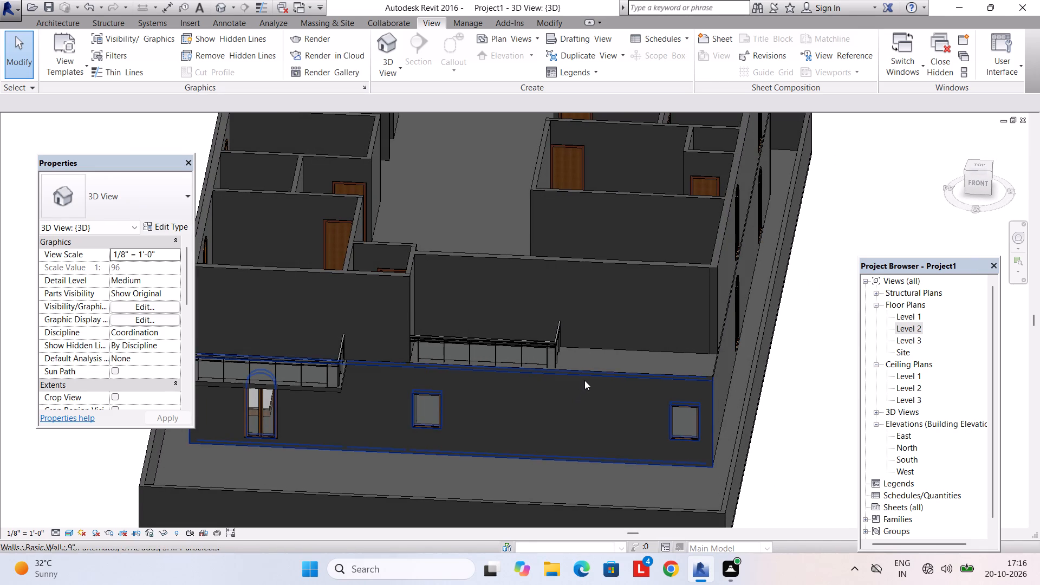
{"action": "middle_click_drag", "start_coordinate": [584, 380], "coordinate": [601, 471], "text": "shift"}
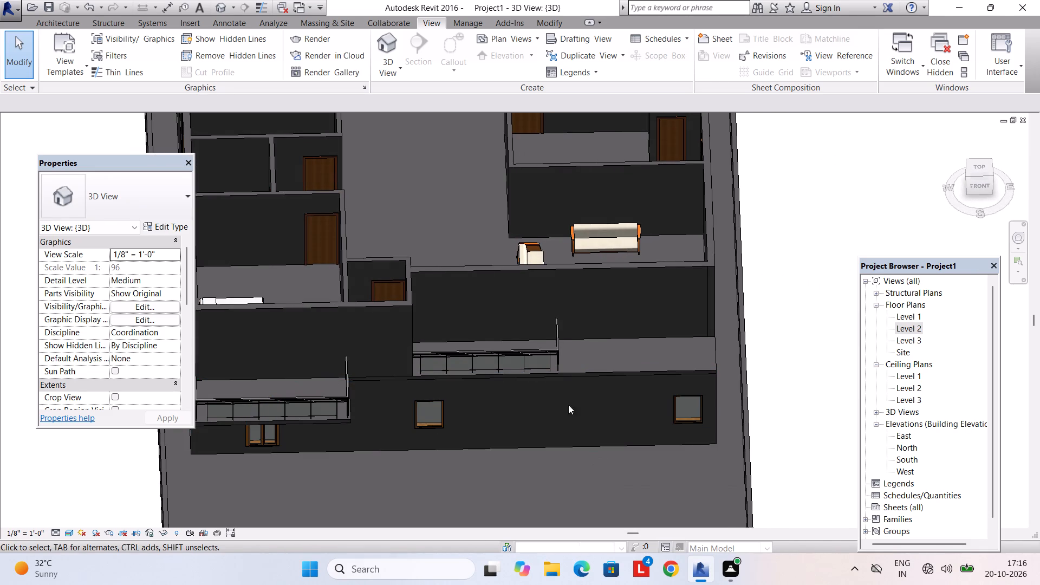
{"action": "scroll", "coordinate": [544, 392], "scroll_direction": "up", "scroll_amount": 10}
{"action": "middle_click_drag", "start_coordinate": [543, 377], "coordinate": [539, 206], "text": "shift"}
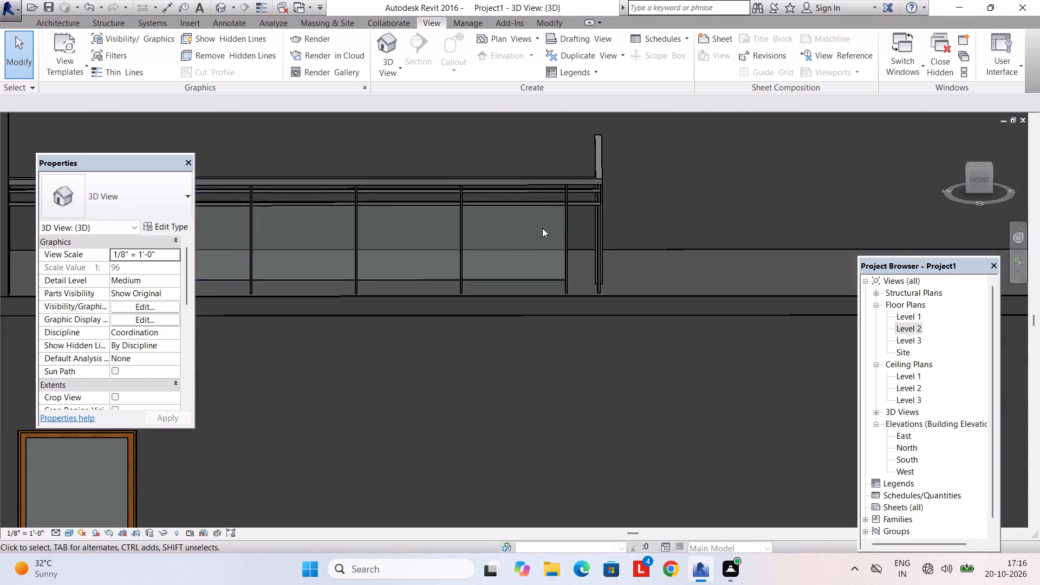
{"action": "scroll", "coordinate": [557, 242], "scroll_direction": "down", "scroll_amount": 8}
{"action": "scroll", "coordinate": [666, 301], "scroll_direction": "down", "scroll_amount": 4}
{"action": "middle_click_drag", "start_coordinate": [665, 323], "coordinate": [641, 405], "text": "shift"}
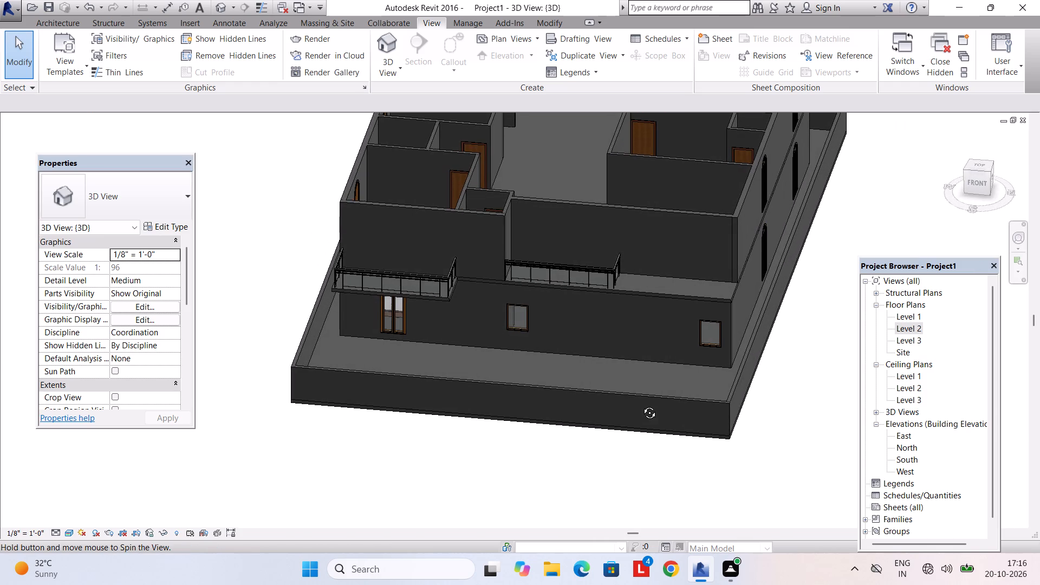
{"action": "middle_click_drag", "start_coordinate": [641, 405], "coordinate": [521, 279], "text": "shift"}
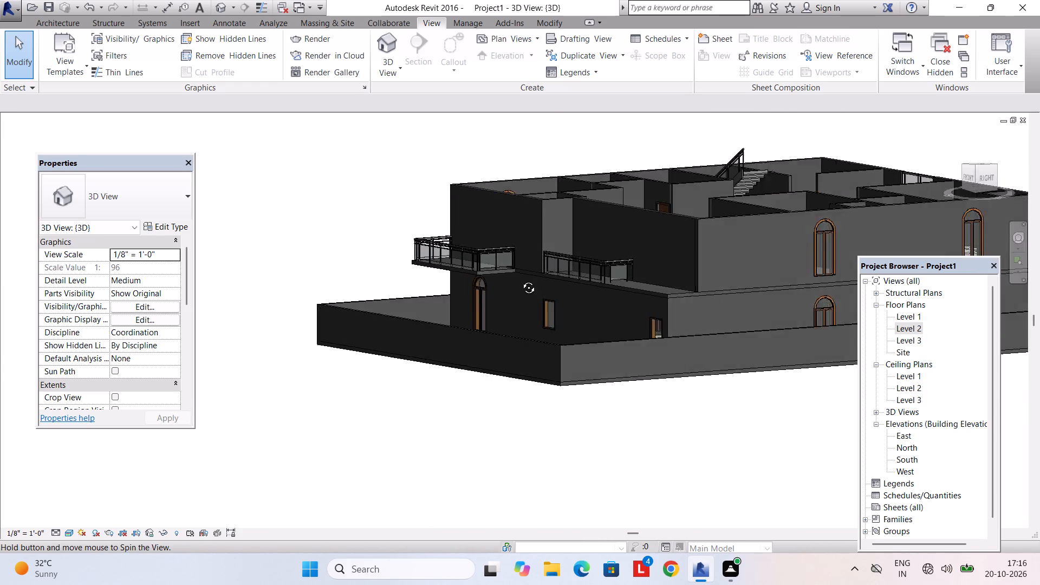
{"action": "middle_click_drag", "start_coordinate": [521, 279], "coordinate": [515, 378], "text": "shift"}
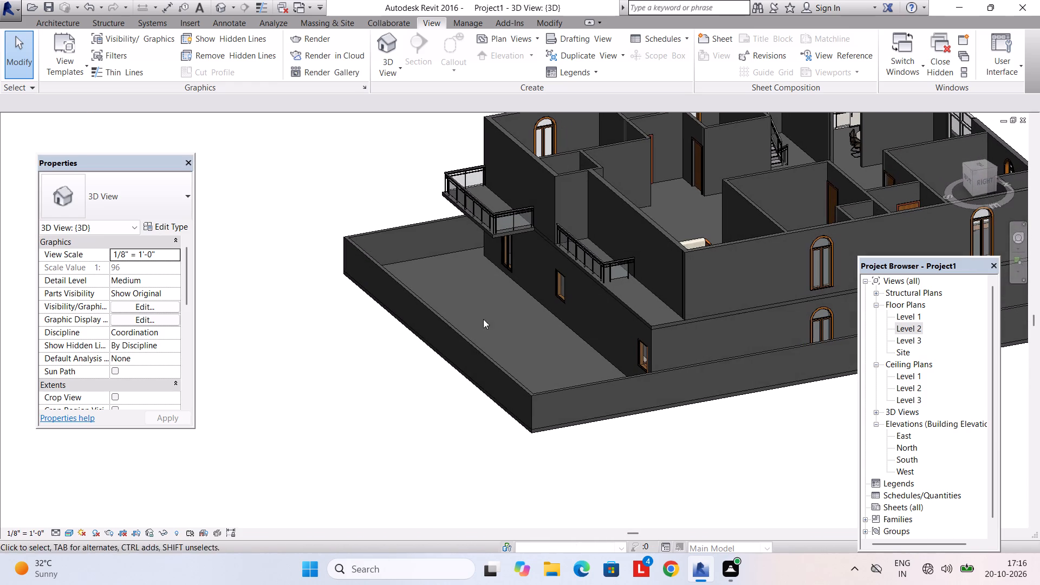
{"action": "middle_click_drag", "start_coordinate": [448, 302], "coordinate": [539, 154], "text": "shift"}
{"action": "middle_click_drag", "start_coordinate": [525, 294], "coordinate": [578, 206], "text": "shift"}
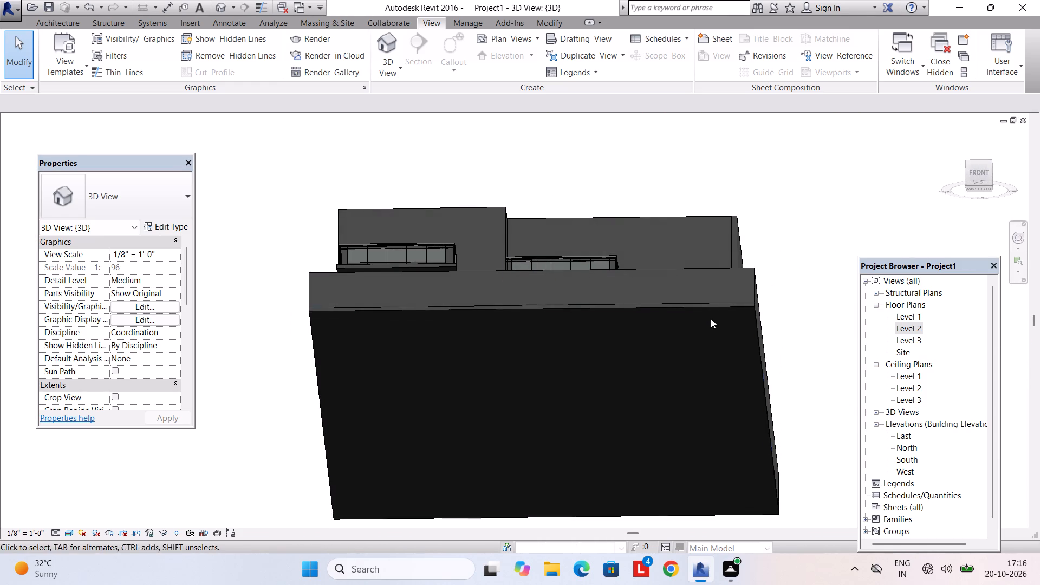
{"action": "left_click", "coordinate": [730, 311]}
{"action": "key", "text": "Escape"}
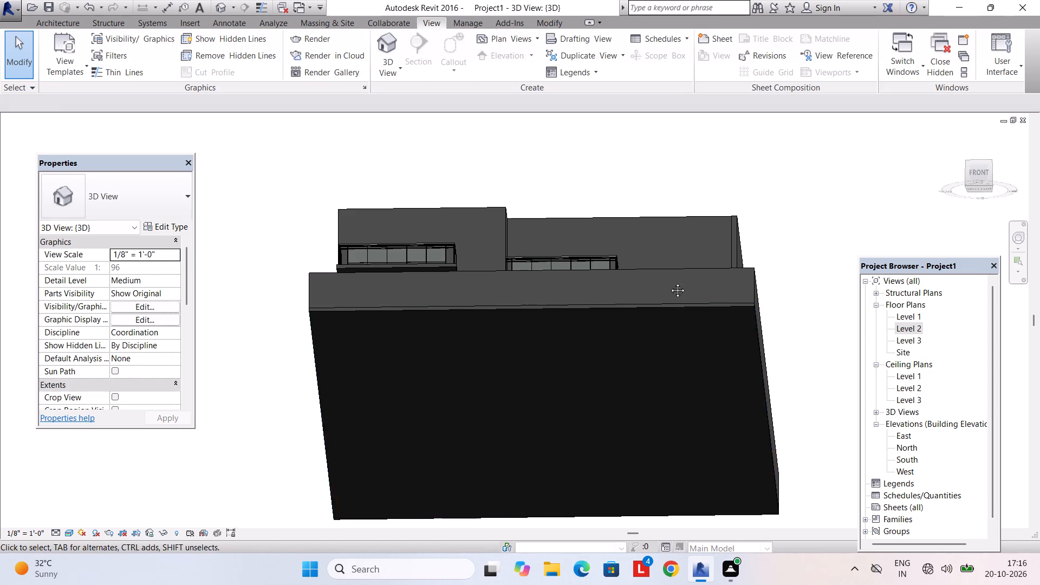
{"action": "middle_click_drag", "start_coordinate": [669, 282], "coordinate": [673, 395], "text": "shift"}
{"action": "middle_click_drag", "start_coordinate": [659, 319], "coordinate": [640, 407], "text": "shift"}
{"action": "middle_click_drag", "start_coordinate": [649, 340], "coordinate": [642, 411], "text": "shift"}
{"action": "scroll", "coordinate": [730, 374], "scroll_direction": "up", "scroll_amount": 6}
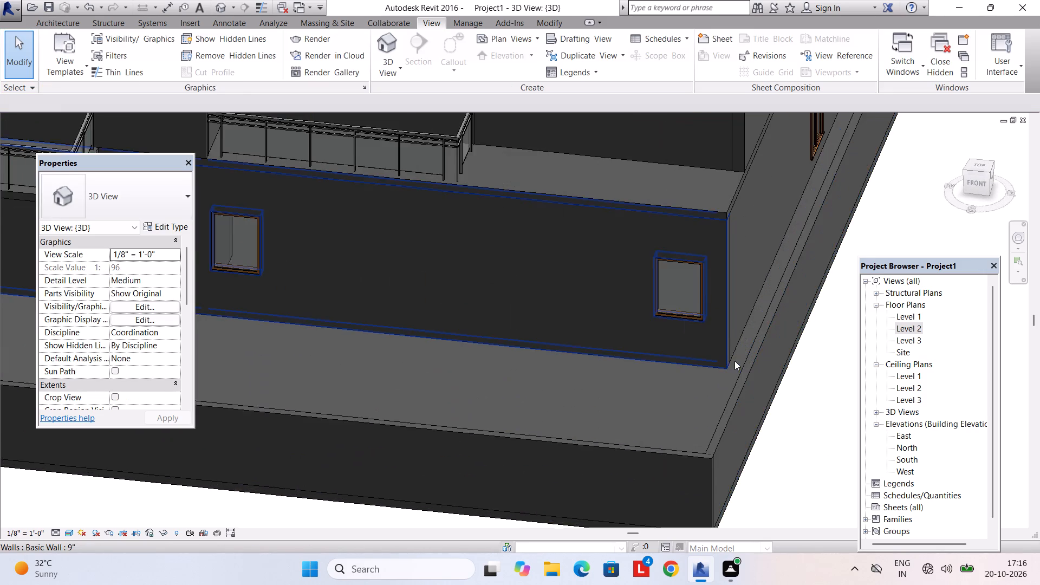
{"action": "scroll", "coordinate": [734, 361], "scroll_direction": "up", "scroll_amount": 3}
{"action": "scroll", "coordinate": [575, 376], "scroll_direction": "down", "scroll_amount": 7}
{"action": "middle_click_drag", "start_coordinate": [561, 346], "coordinate": [537, 423]}
{"action": "middle_click_drag", "start_coordinate": [531, 393], "coordinate": [573, 284], "text": "shift"}
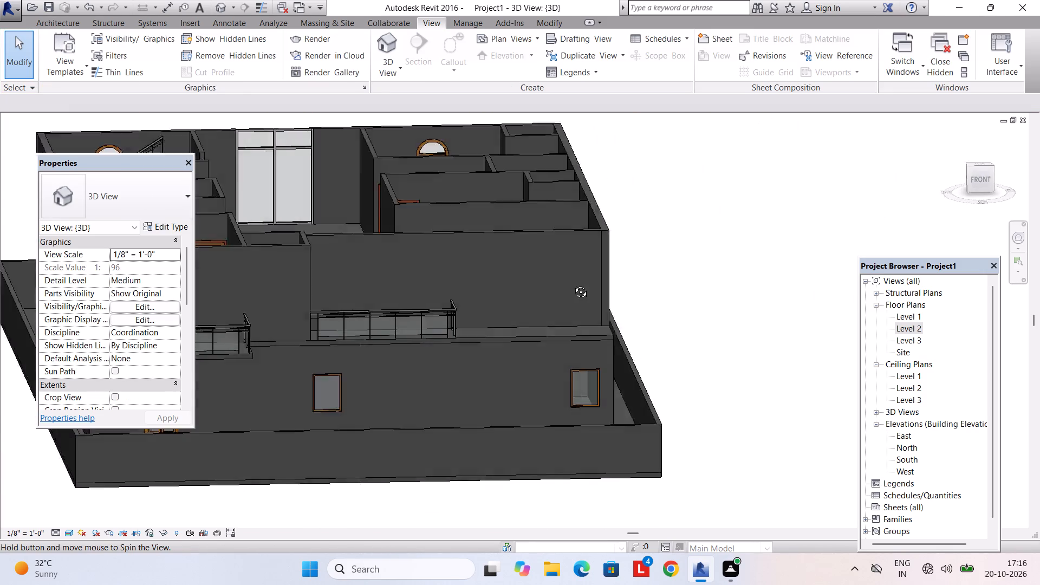
{"action": "middle_click_drag", "start_coordinate": [573, 284], "coordinate": [576, 243], "text": "shift"}
{"action": "middle_click_drag", "start_coordinate": [573, 245], "coordinate": [450, 266], "text": "shift"}
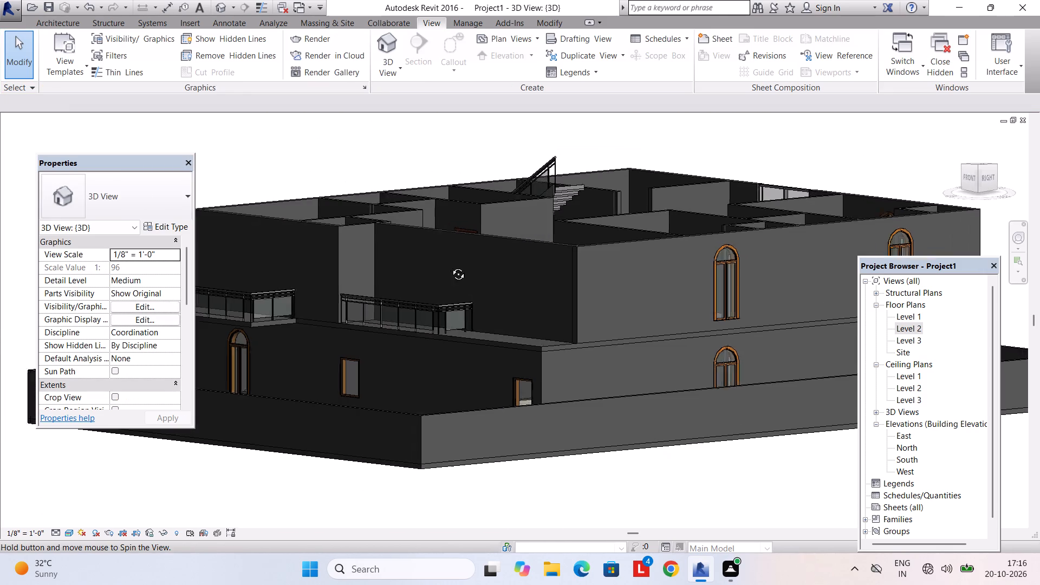
{"action": "middle_click_drag", "start_coordinate": [450, 266], "coordinate": [556, 340], "text": "shift"}
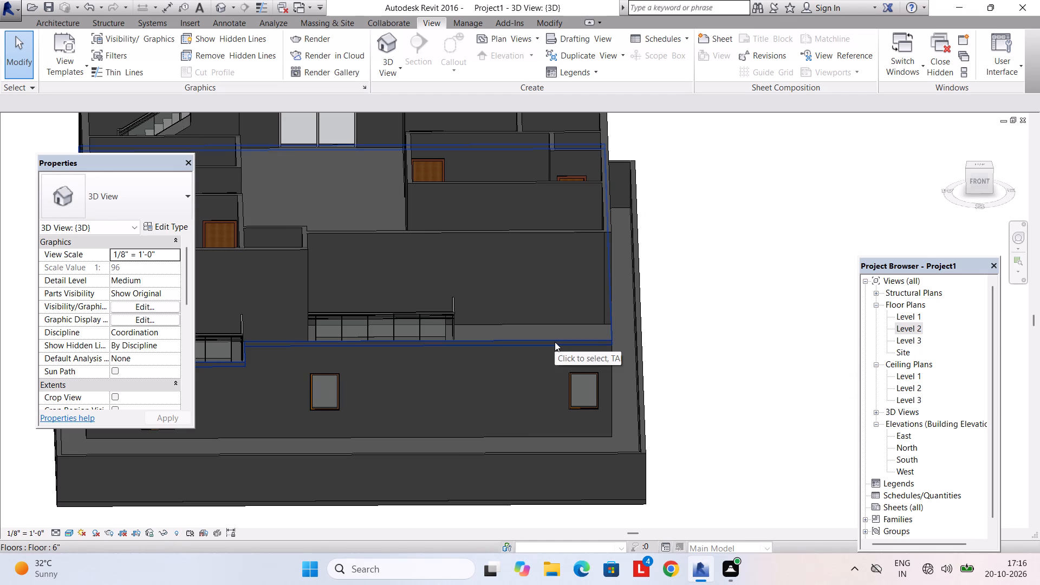
{"action": "middle_click_drag", "start_coordinate": [539, 323], "coordinate": [692, 342]}
{"action": "middle_click_drag", "start_coordinate": [656, 340], "coordinate": [634, 367]}
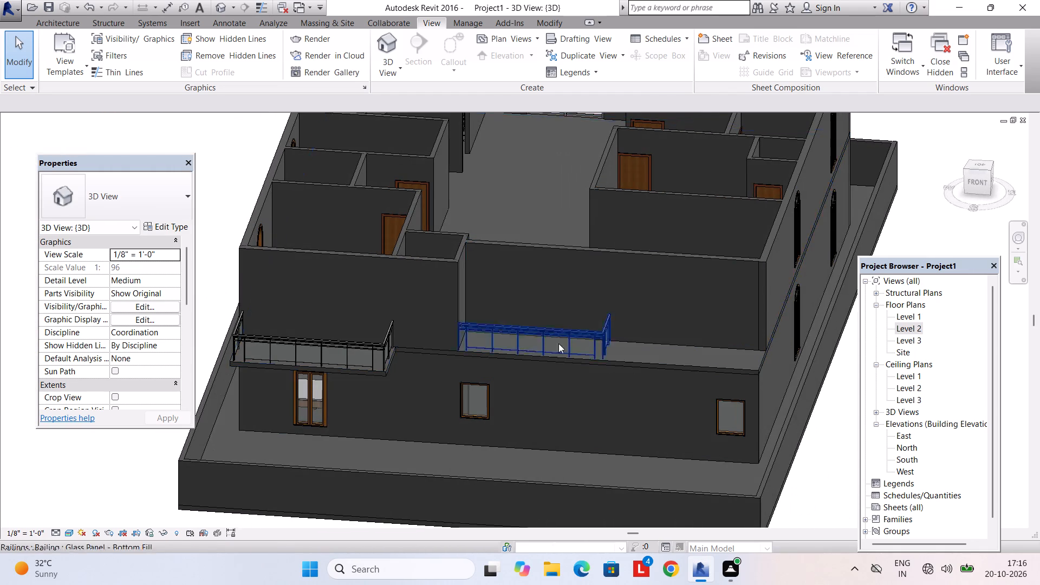
{"action": "middle_click_drag", "start_coordinate": [552, 342], "coordinate": [633, 363]}
{"action": "middle_click_drag", "start_coordinate": [621, 362], "coordinate": [633, 387], "text": "shift"}
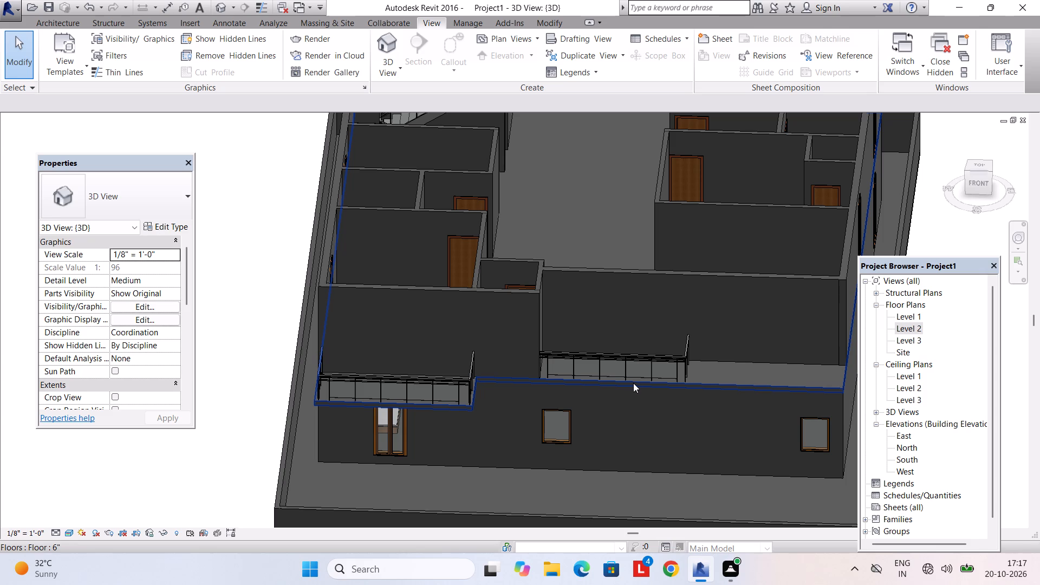
{"action": "middle_click_drag", "start_coordinate": [672, 416], "coordinate": [680, 291], "text": "shift"}
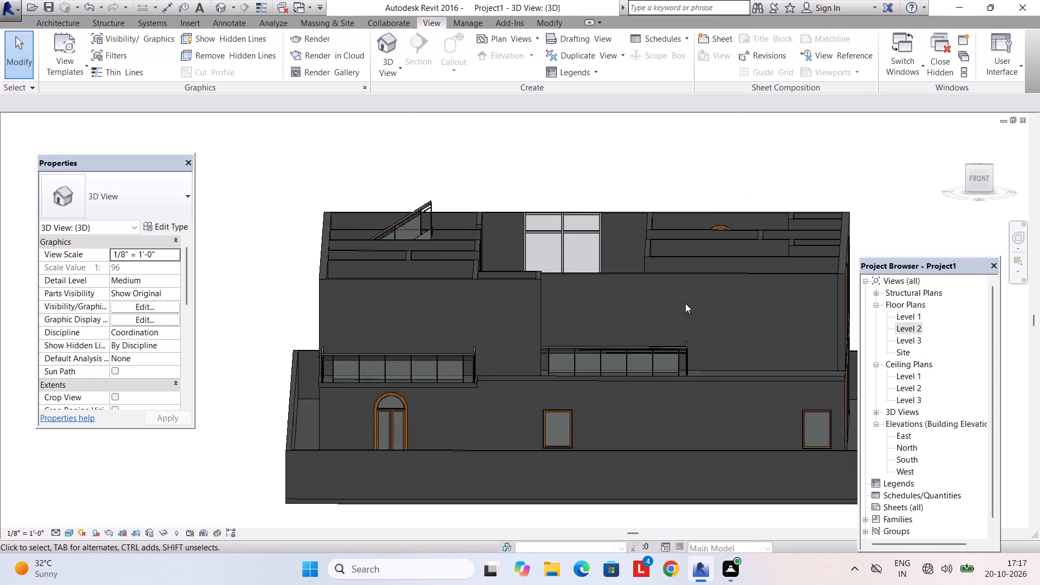
{"action": "middle_click_drag", "start_coordinate": [714, 379], "coordinate": [707, 346], "text": "shift"}
{"action": "middle_click_drag", "start_coordinate": [707, 350], "coordinate": [674, 368]}
{"action": "middle_click_drag", "start_coordinate": [675, 379], "coordinate": [709, 456], "text": "shift"}
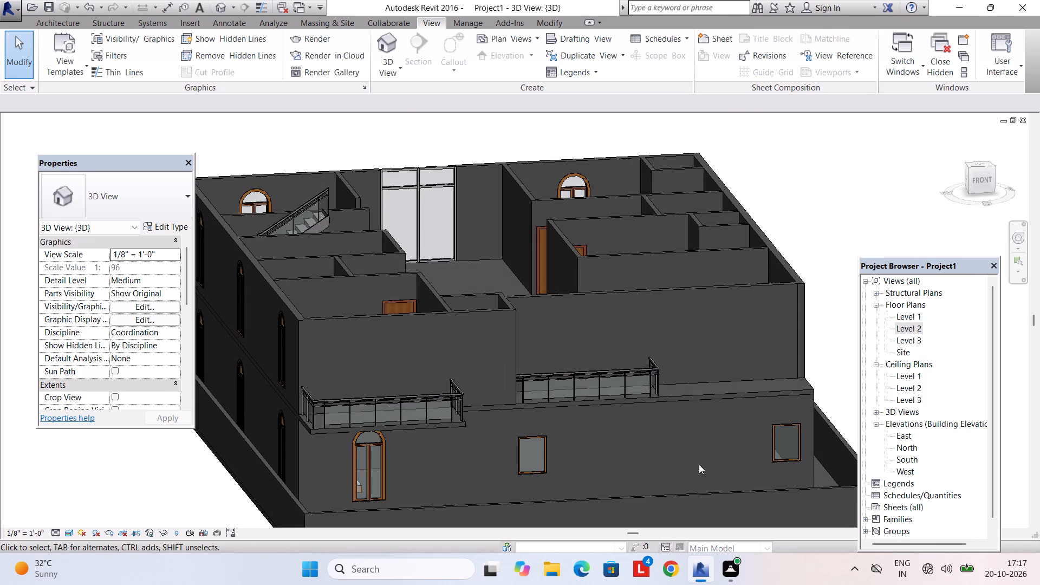
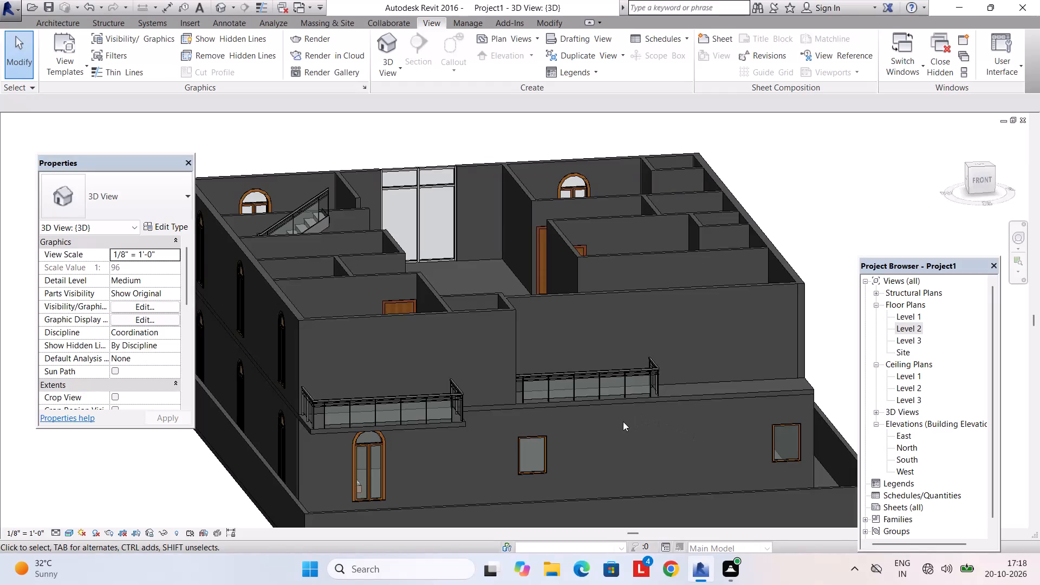
Examine the upper floor, its rooms and the front balconies of the house from several angles in 3D.
{"action": "middle_click_drag", "start_coordinate": [595, 401], "coordinate": [613, 523], "text": "shift"}
{"action": "middle_click_drag", "start_coordinate": [593, 433], "coordinate": [598, 486], "text": "shift"}
{"action": "middle_click_drag", "start_coordinate": [595, 461], "coordinate": [526, 324]}
{"action": "middle_click_drag", "start_coordinate": [530, 334], "coordinate": [666, 327], "text": "shift"}
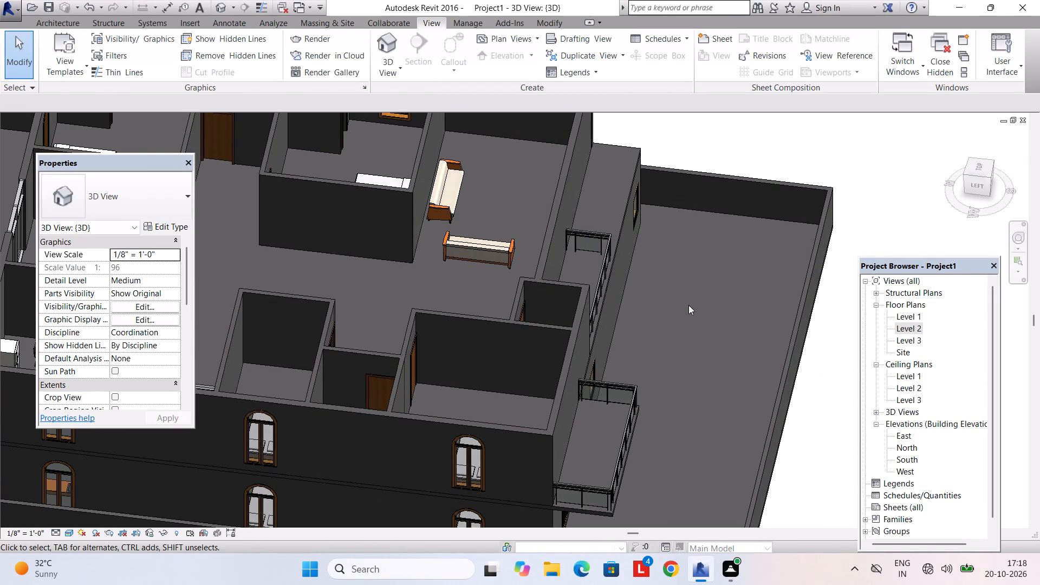
{"action": "middle_click_drag", "start_coordinate": [659, 331], "coordinate": [566, 385], "text": "shift"}
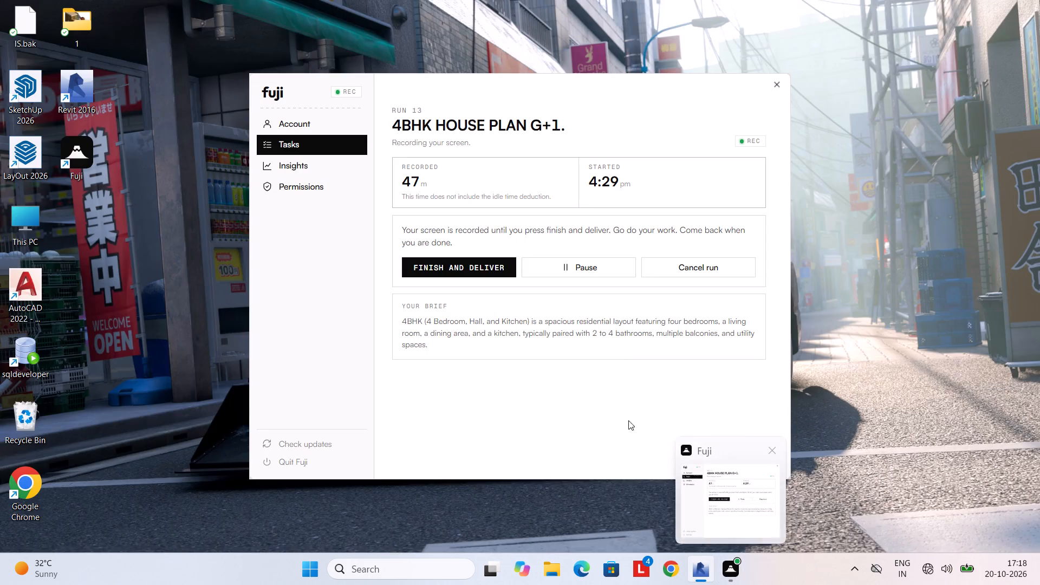
{"action": "middle_click_drag", "start_coordinate": [581, 359], "coordinate": [502, 221]}
{"action": "middle_click_drag", "start_coordinate": [550, 275], "coordinate": [534, 240]}
{"action": "middle_click_drag", "start_coordinate": [547, 249], "coordinate": [526, 284], "text": "shift"}
{"action": "middle_click_drag", "start_coordinate": [526, 284], "coordinate": [514, 387]}
{"action": "middle_click_drag", "start_coordinate": [507, 367], "coordinate": [484, 302], "text": "shift"}
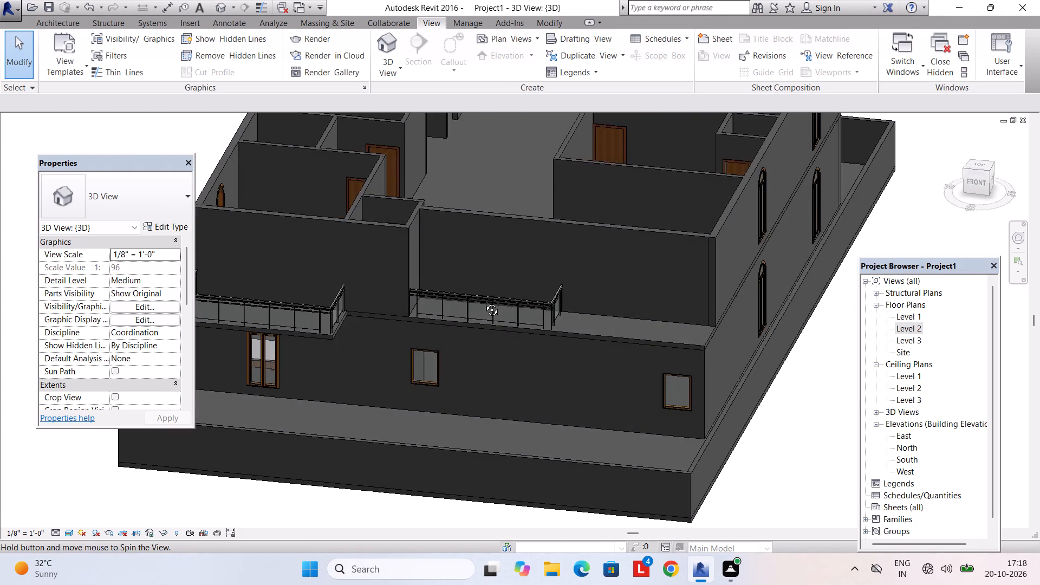
{"action": "middle_click_drag", "start_coordinate": [484, 302], "coordinate": [484, 301], "text": "shift"}
{"action": "middle_click_drag", "start_coordinate": [554, 355], "coordinate": [518, 392], "text": "shift"}
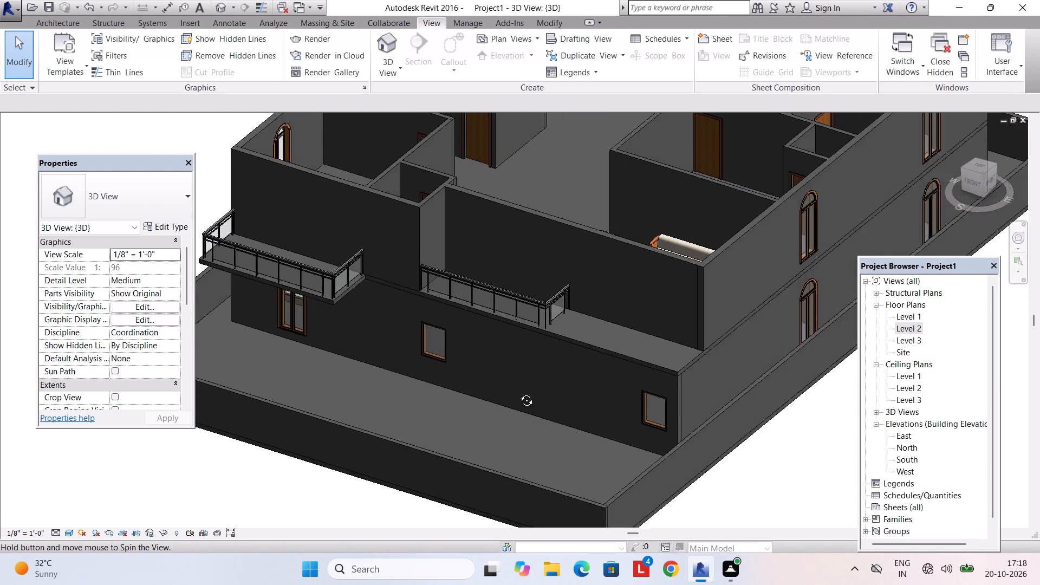
{"action": "middle_click_drag", "start_coordinate": [518, 392], "coordinate": [527, 386], "text": "shift"}
{"action": "middle_click_drag", "start_coordinate": [526, 386], "coordinate": [589, 373]}
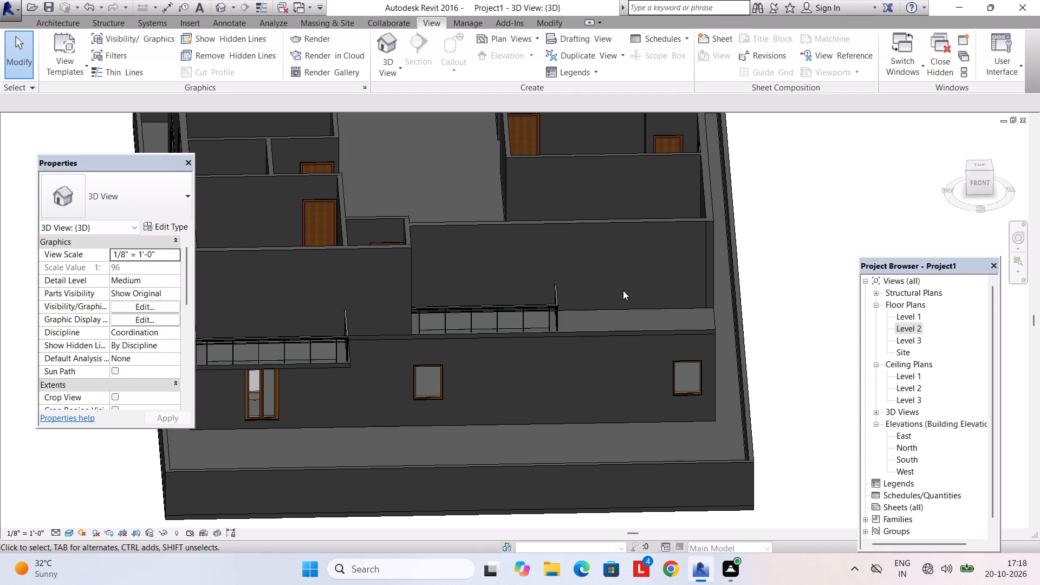
{"action": "middle_click_drag", "start_coordinate": [639, 269], "coordinate": [639, 345]}
{"action": "middle_click_drag", "start_coordinate": [633, 337], "coordinate": [644, 451], "text": "shift"}
{"action": "middle_click_drag", "start_coordinate": [579, 367], "coordinate": [700, 413]}
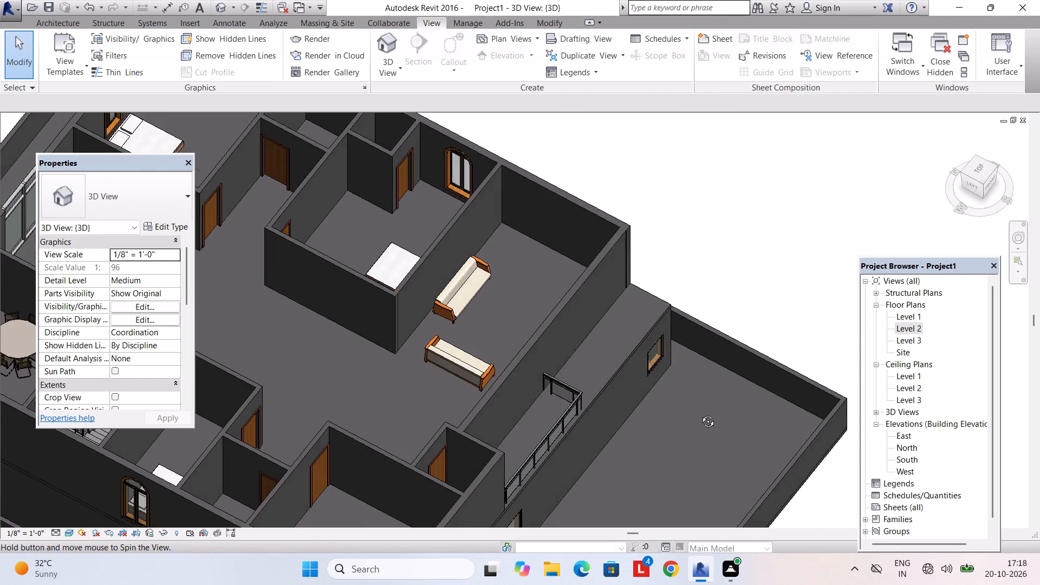
{"action": "middle_click_drag", "start_coordinate": [700, 413], "coordinate": [584, 308]}
{"action": "middle_click_drag", "start_coordinate": [586, 369], "coordinate": [570, 304]}
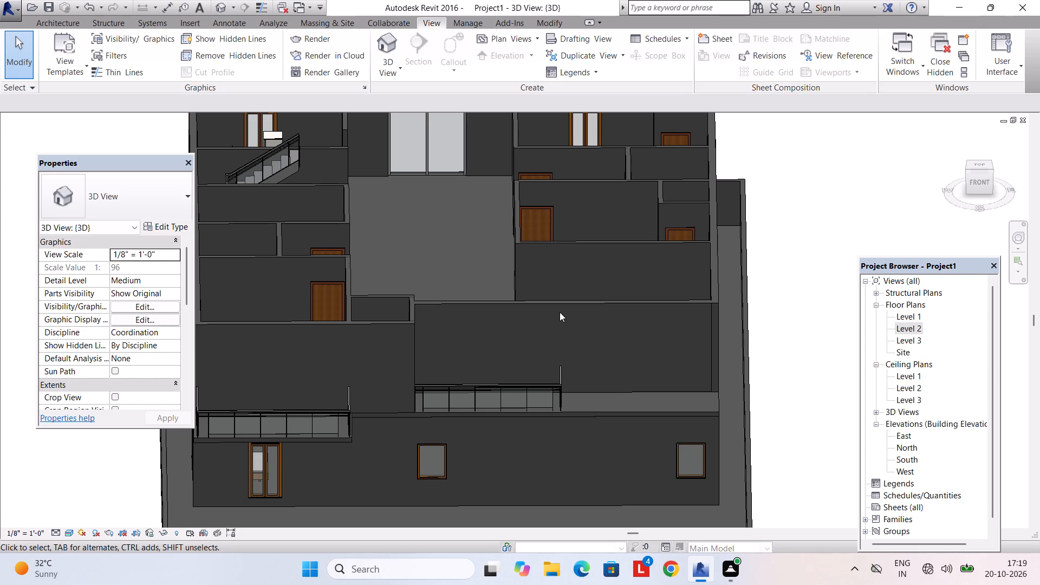
{"action": "middle_click_drag", "start_coordinate": [560, 312], "coordinate": [408, 413], "text": "shift"}
{"action": "scroll", "coordinate": [491, 379], "scroll_direction": "down", "scroll_amount": 5}
{"action": "middle_click_drag", "start_coordinate": [496, 375], "coordinate": [473, 376]}
{"action": "scroll", "coordinate": [522, 383], "scroll_direction": "up", "scroll_amount": 5}
{"action": "middle_click_drag", "start_coordinate": [552, 375], "coordinate": [407, 372]}
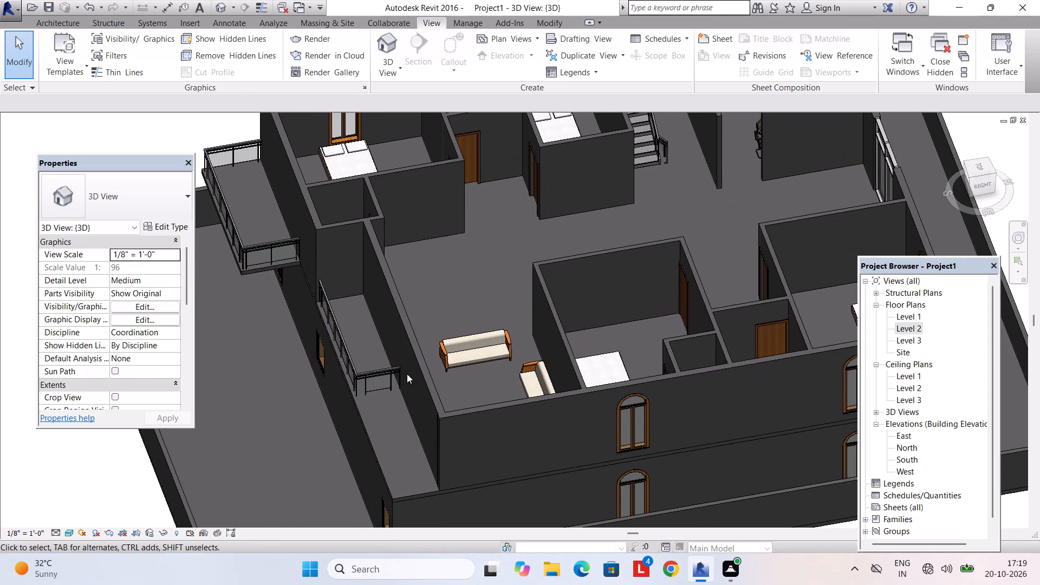
{"action": "middle_click_drag", "start_coordinate": [408, 376], "coordinate": [571, 217], "text": "shift"}
{"action": "middle_click_drag", "start_coordinate": [554, 246], "coordinate": [643, 261]}
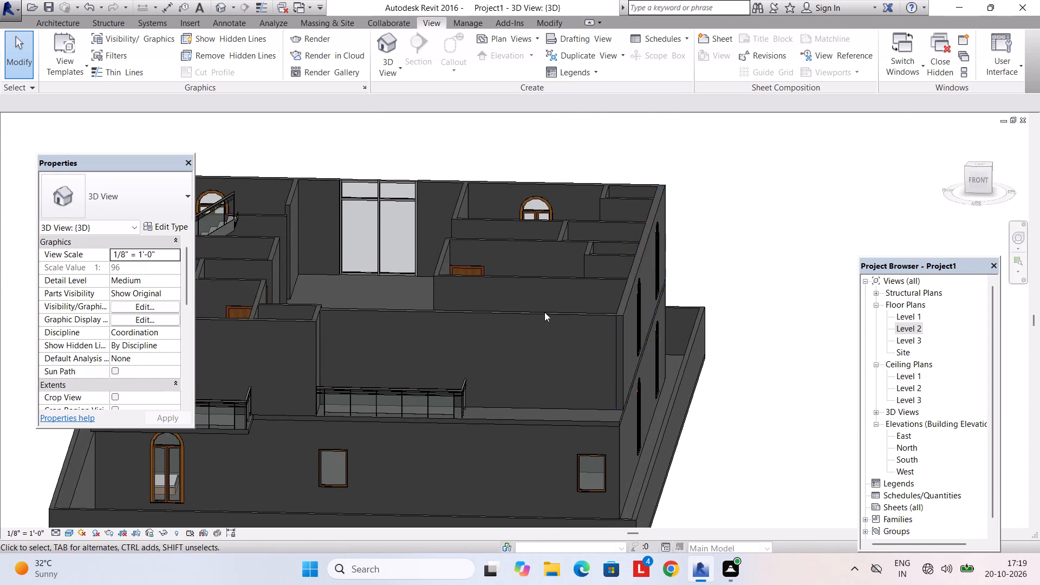
{"action": "middle_click_drag", "start_coordinate": [549, 313], "coordinate": [520, 389], "text": "shift"}
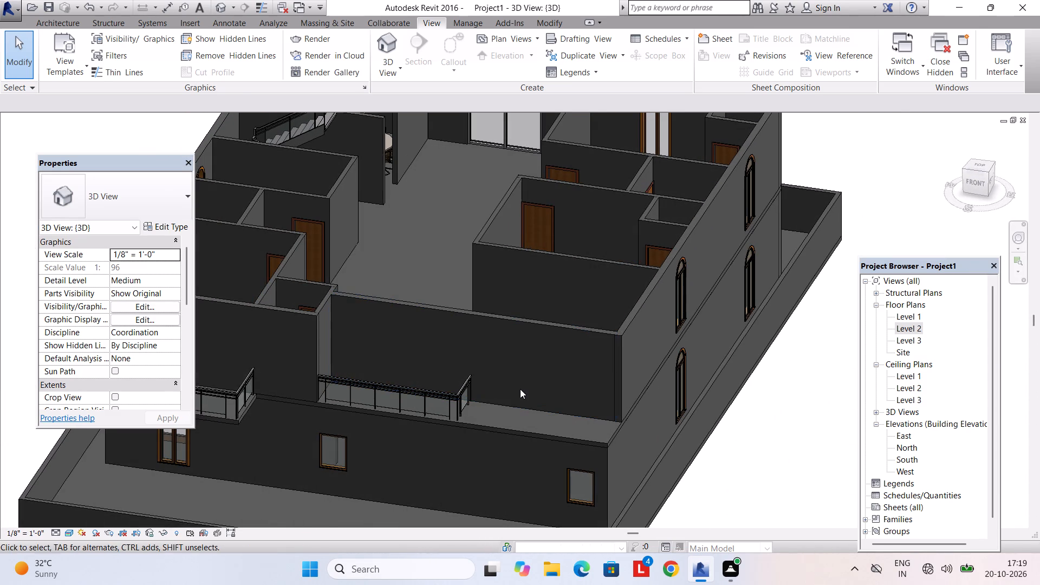
{"action": "middle_click_drag", "start_coordinate": [521, 393], "coordinate": [517, 491]}
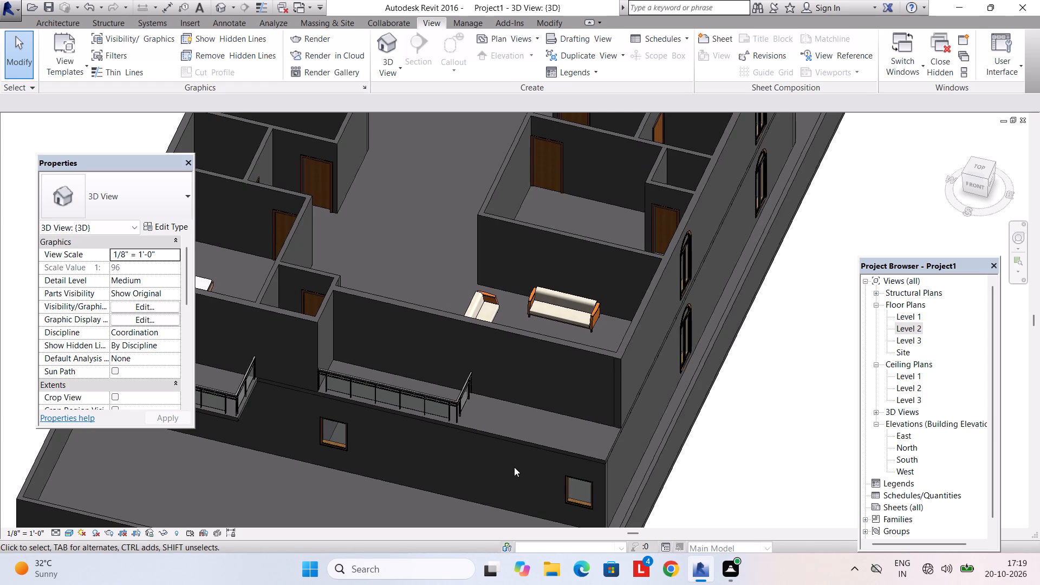
{"action": "scroll", "coordinate": [514, 445], "scroll_direction": "up", "scroll_amount": 1}
{"action": "middle_click_drag", "start_coordinate": [514, 445], "coordinate": [511, 390]}
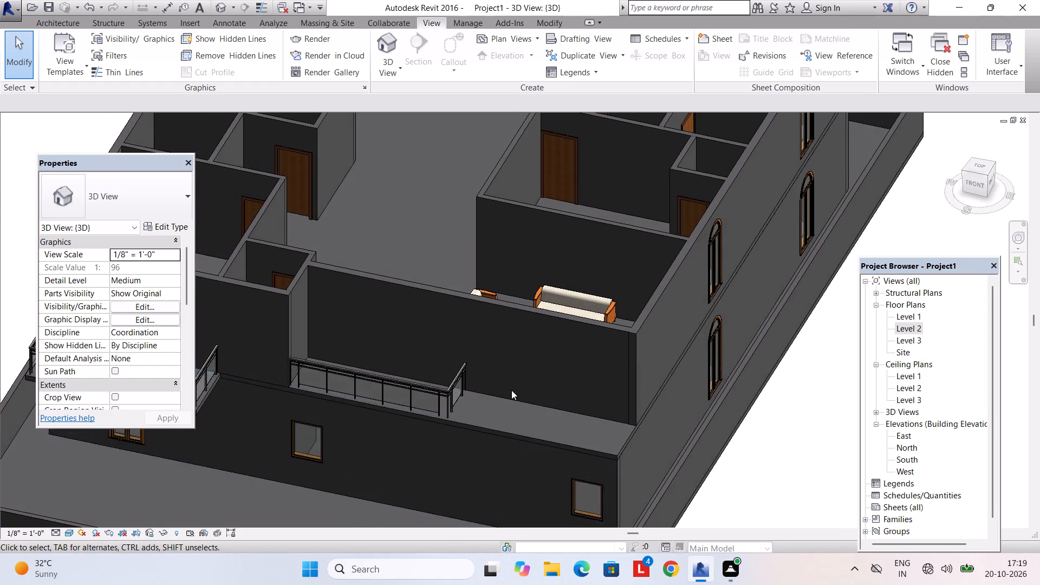
{"action": "scroll", "coordinate": [511, 390], "scroll_direction": "down", "scroll_amount": 4}
{"action": "middle_click_drag", "start_coordinate": [500, 398], "coordinate": [562, 346]}
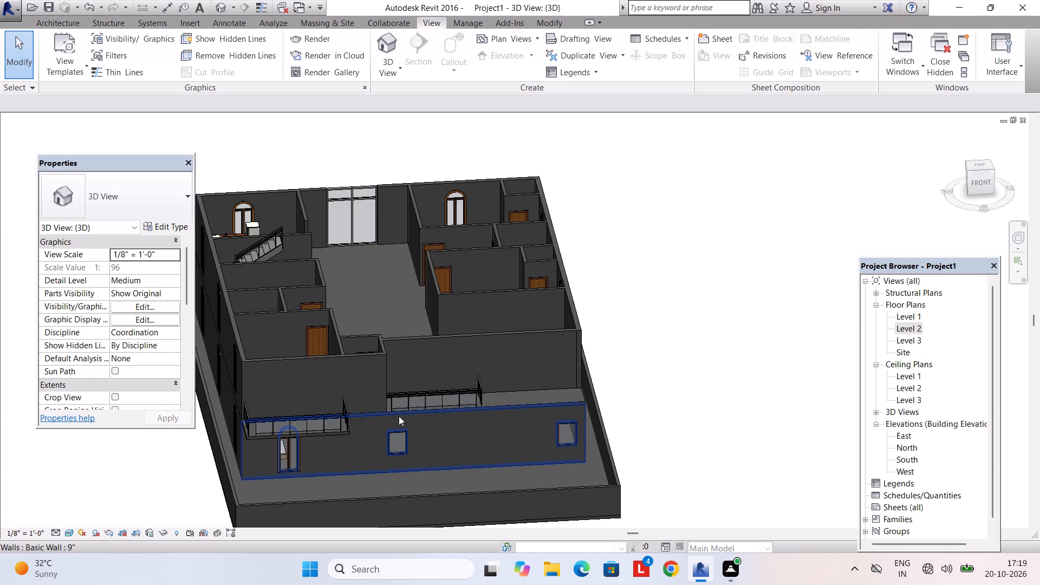
Edit the path of the glass-panel railing on the wider front balcony in the Level 2 plan, deleting its short return line.
{"action": "middle_click_drag", "start_coordinate": [445, 406], "coordinate": [433, 287]}
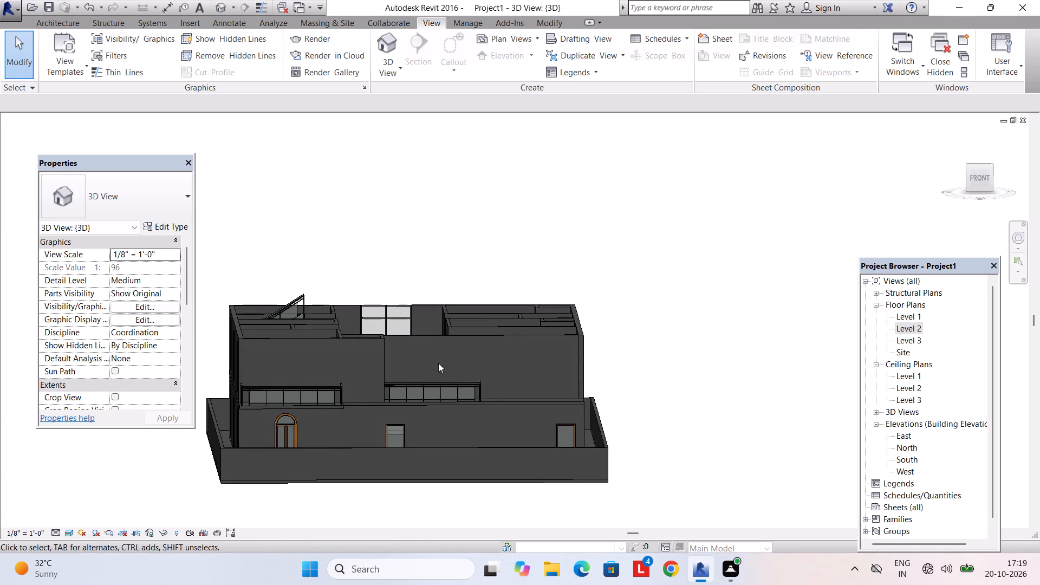
{"action": "left_click", "coordinate": [442, 384]}
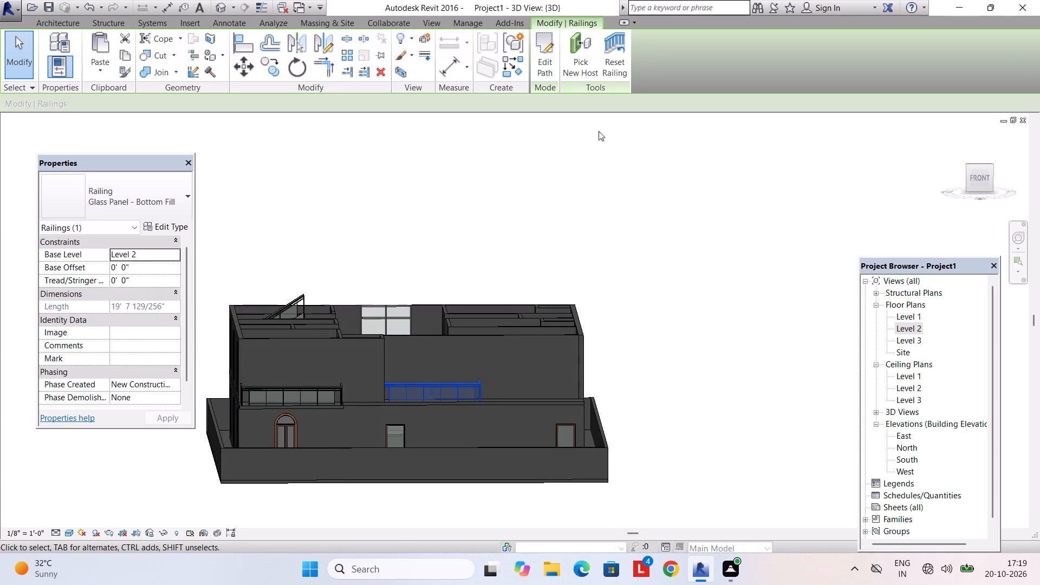
{"action": "left_click", "coordinate": [544, 64]}
{"action": "middle_click_drag", "start_coordinate": [584, 324], "coordinate": [588, 450]}
{"action": "middle_click_drag", "start_coordinate": [580, 387], "coordinate": [564, 502], "text": "shift"}
{"action": "double_click", "coordinate": [904, 324]}
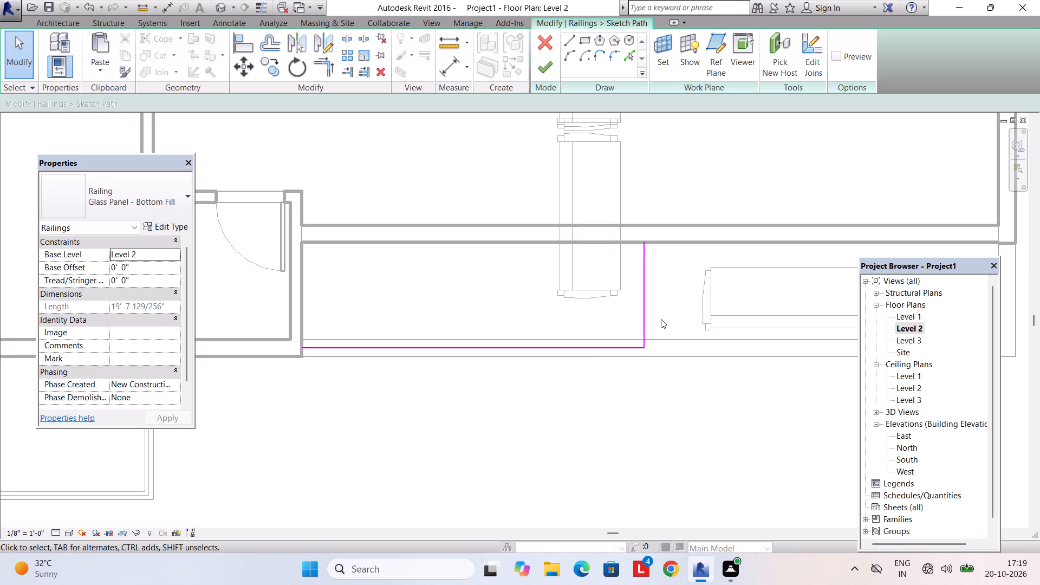
{"action": "left_click", "coordinate": [643, 312]}
{"action": "key", "text": "Delete"}
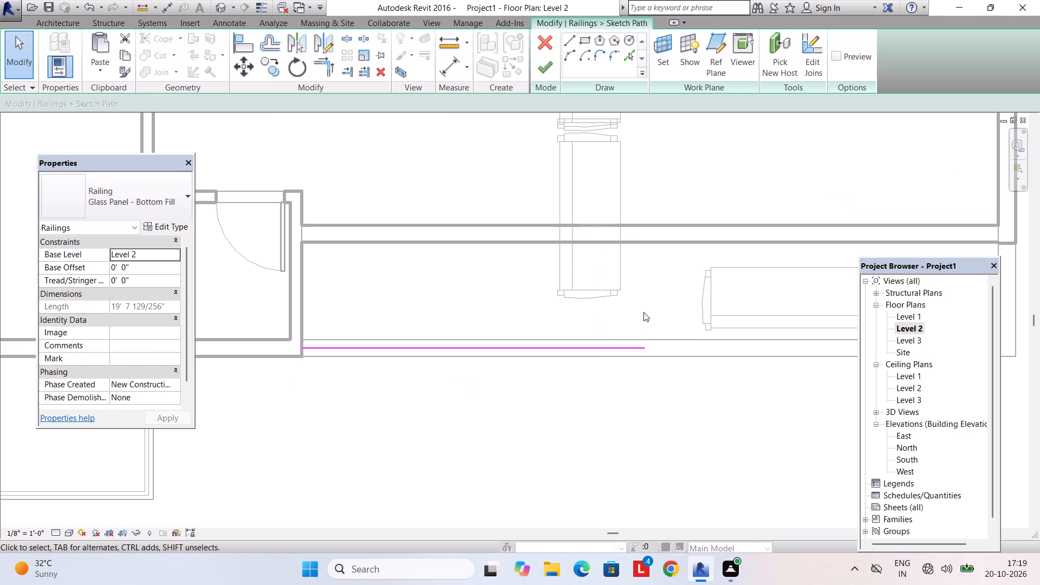
Extend the railing path along the slab edge to the outer corner and back to the wall, about 35' 5" overall, and finish the sketch.
{"action": "left_click", "coordinate": [569, 43]}
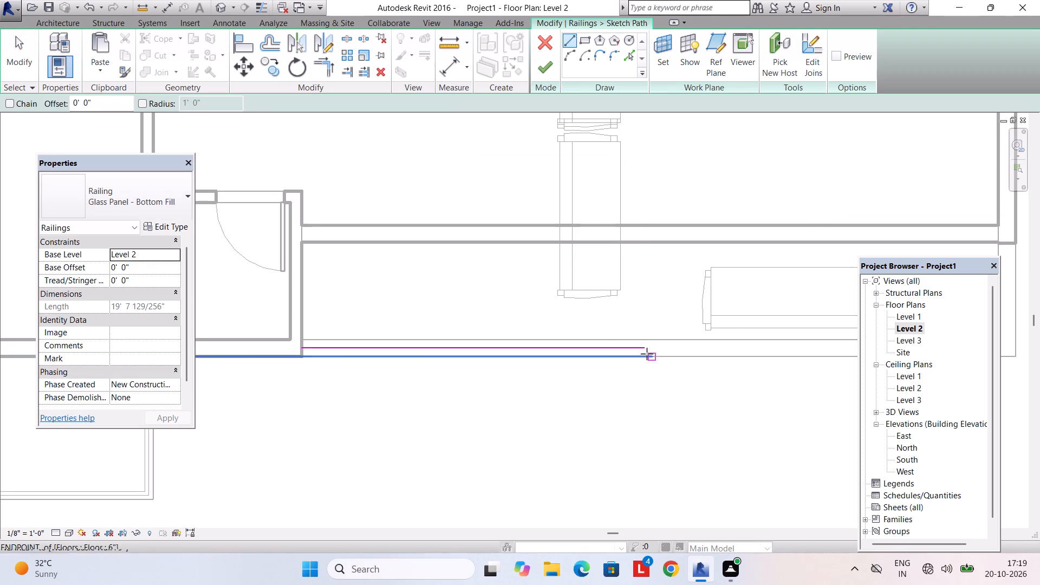
{"action": "left_click", "coordinate": [645, 350]}
{"action": "middle_click_drag", "start_coordinate": [732, 348], "coordinate": [462, 354]}
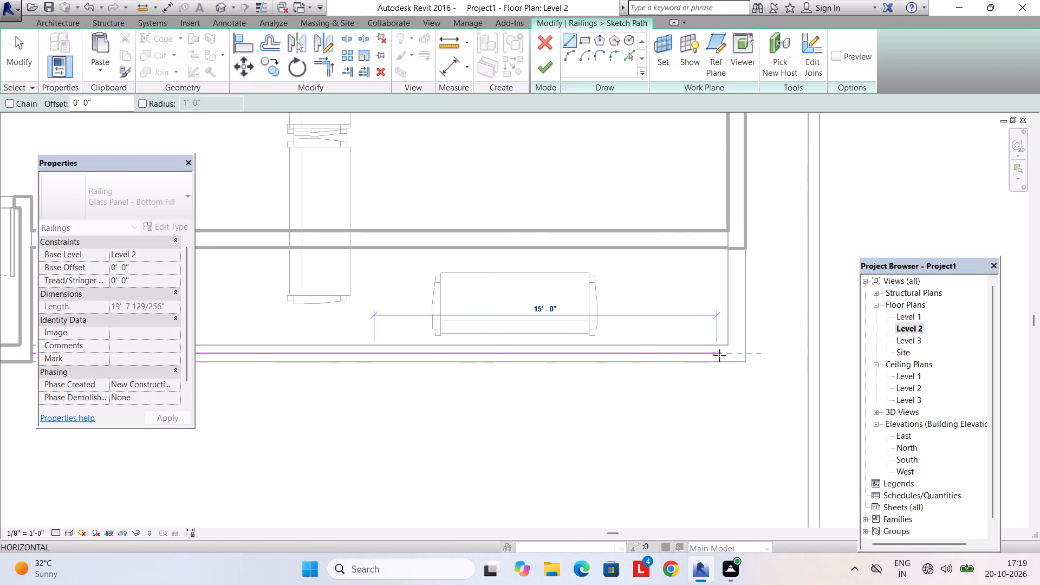
{"action": "left_click", "coordinate": [735, 352]}
{"action": "left_click", "coordinate": [737, 251]}
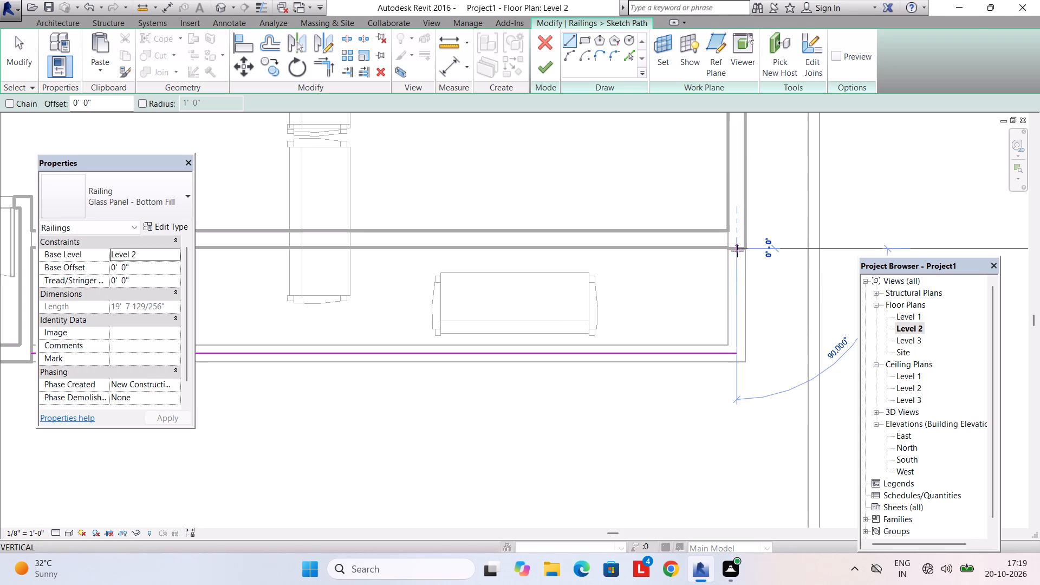
{"action": "left_click", "coordinate": [741, 352]}
{"action": "key", "text": "Escape"}
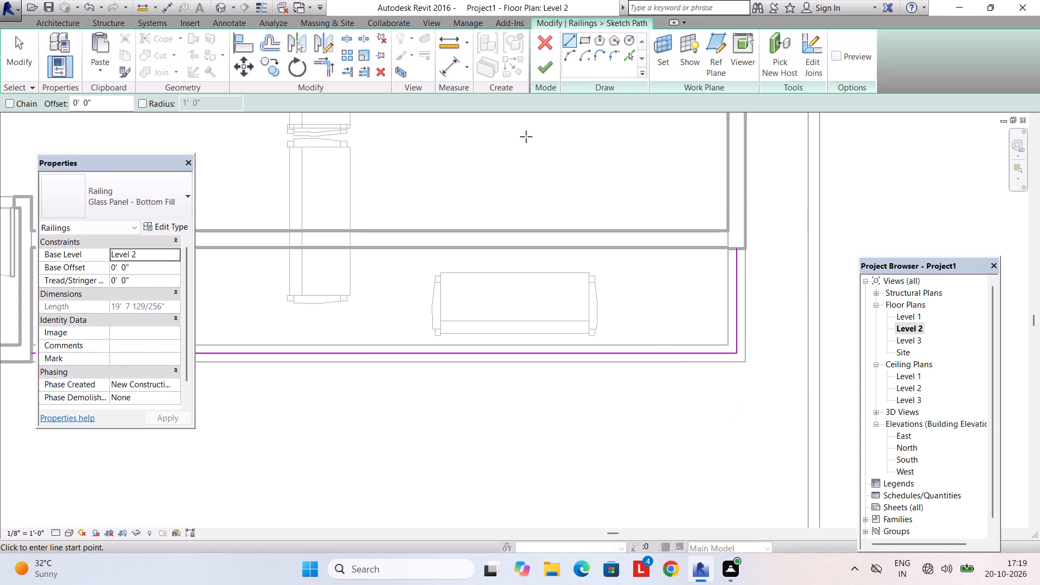
{"action": "left_click", "coordinate": [540, 75]}
{"action": "scroll", "coordinate": [573, 308], "scroll_direction": "down", "scroll_amount": 4}
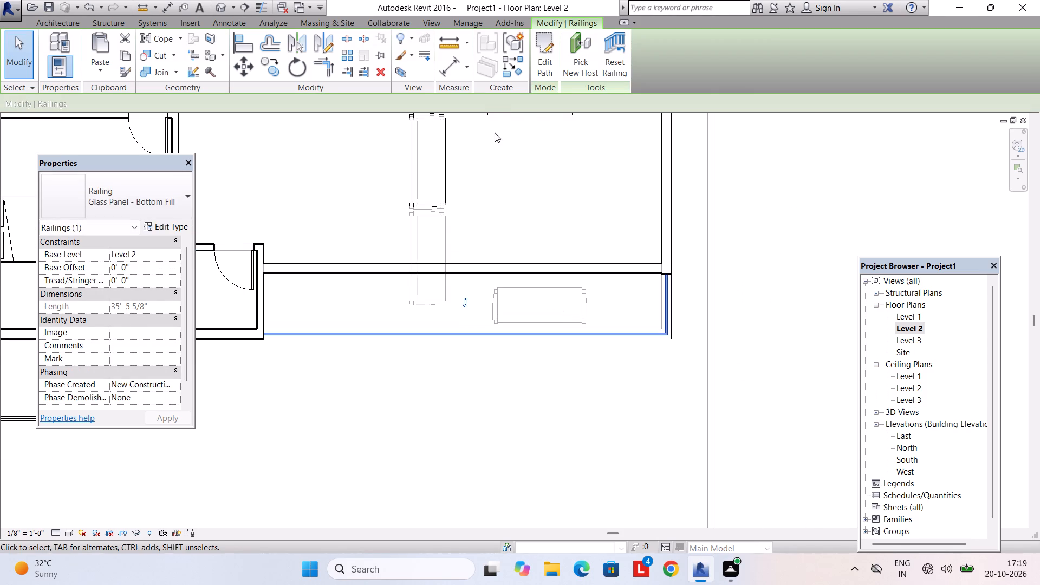
{"action": "scroll", "coordinate": [572, 226], "scroll_direction": "down", "scroll_amount": 1}
{"action": "middle_click_drag", "start_coordinate": [575, 230], "coordinate": [604, 359]}
{"action": "key", "text": "Escape"}
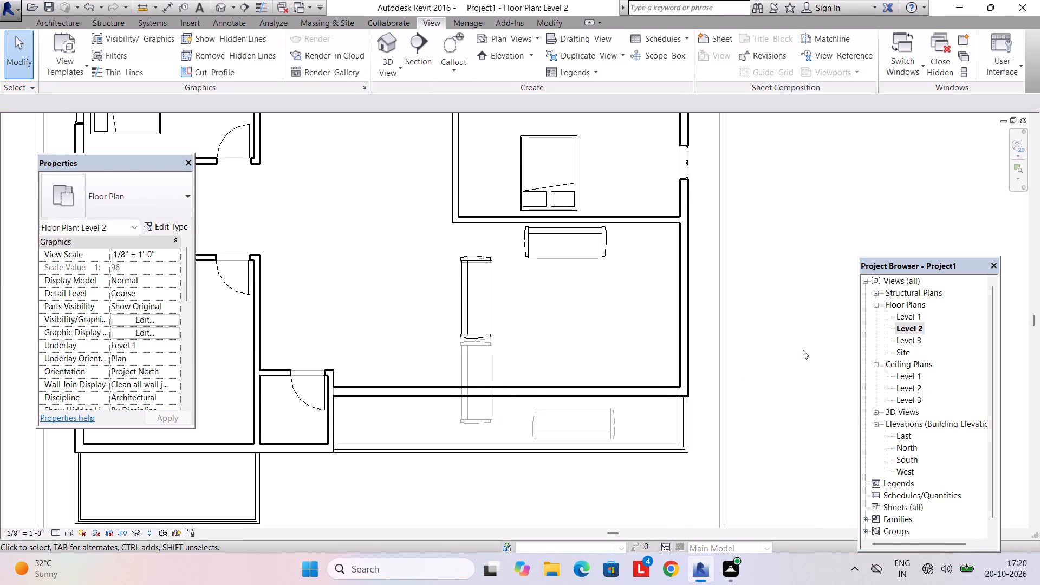
Nudge the vertically oriented 84" sofa on Level 2 towards the front balcony wall.
{"action": "left_click", "coordinate": [493, 325]}
{"action": "key", "text": "Down"}
{"action": "key", "text": "Down"}
{"action": "key", "text": "Down"}
{"action": "key", "text": "Down"}
{"action": "key", "text": "Down"}
{"action": "key", "text": "Down"}
{"action": "key", "text": "Down"}
{"action": "key", "text": "Down"}
{"action": "key", "text": "Down"}
{"action": "key", "text": "Down"}
{"action": "key", "text": "Down"}
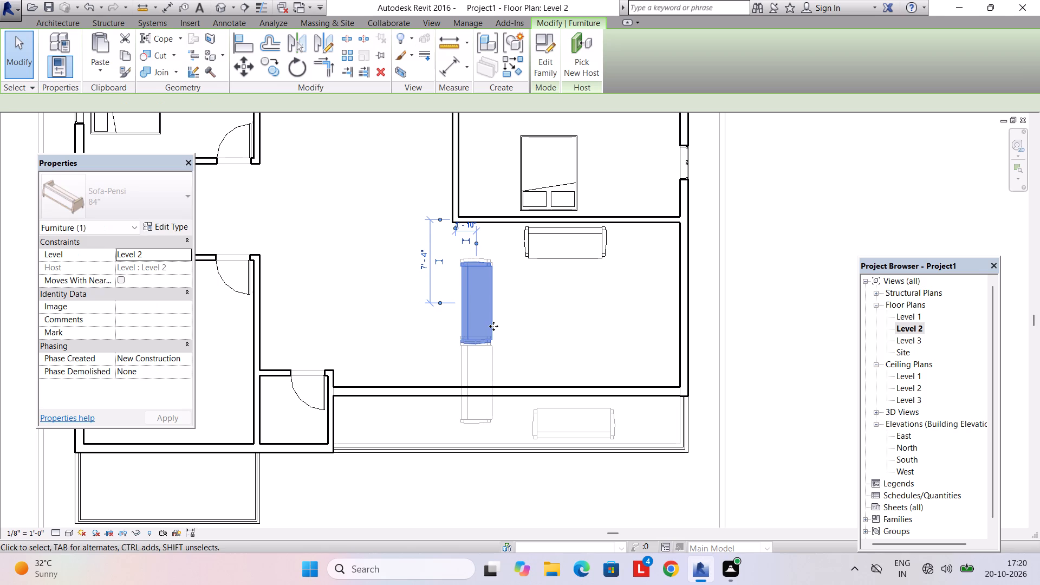
{"action": "key", "text": "Escape"}
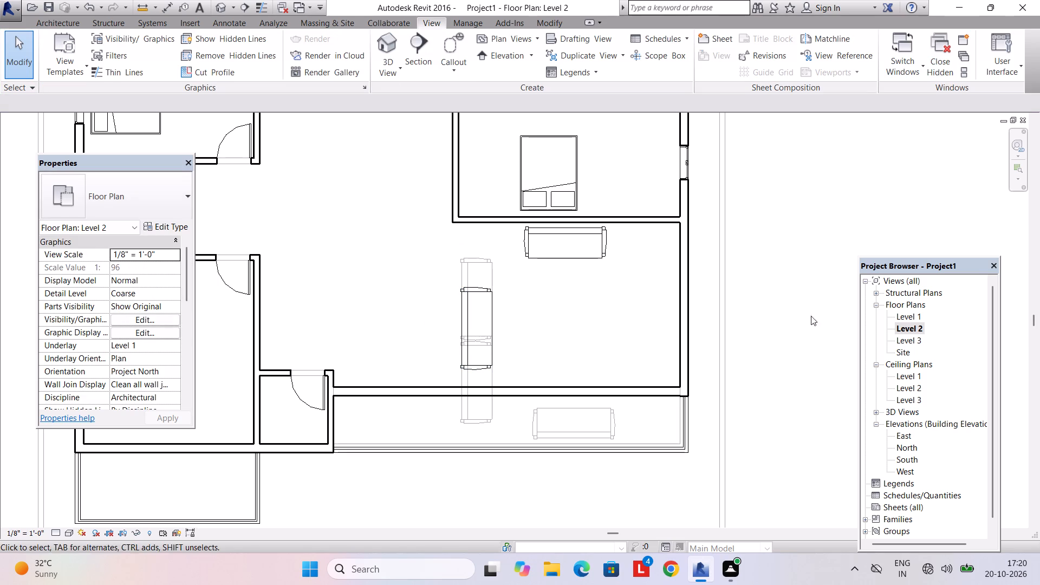
Return to the 3D view and examine the extended balcony railing and the adjoining sofa area.
{"action": "left_click", "coordinate": [394, 71]}
{"action": "left_click", "coordinate": [408, 94]}
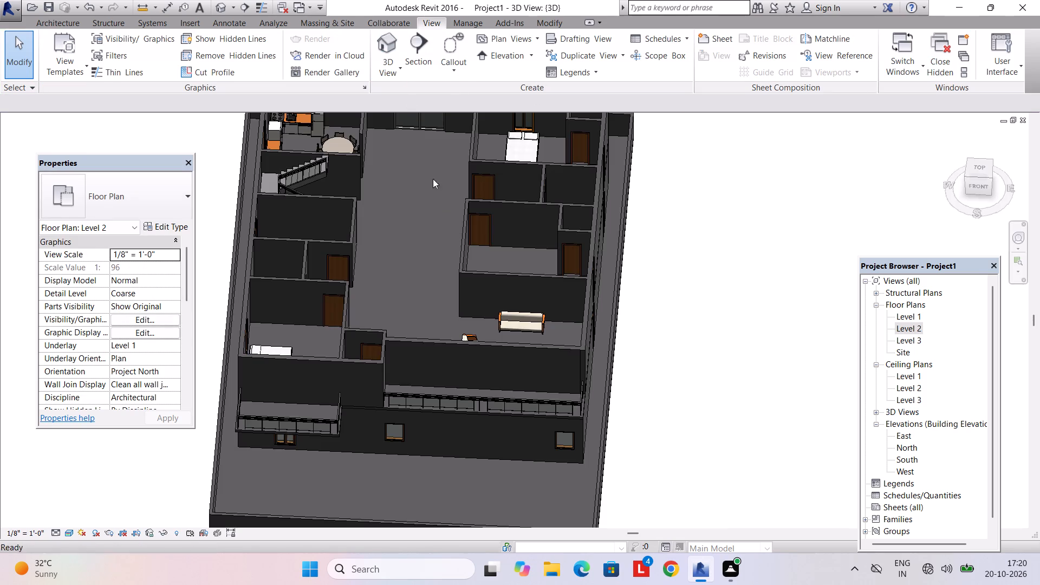
{"action": "scroll", "coordinate": [544, 347], "scroll_direction": "down", "scroll_amount": 1}
{"action": "middle_click_drag", "start_coordinate": [544, 348], "coordinate": [504, 389], "text": "shift"}
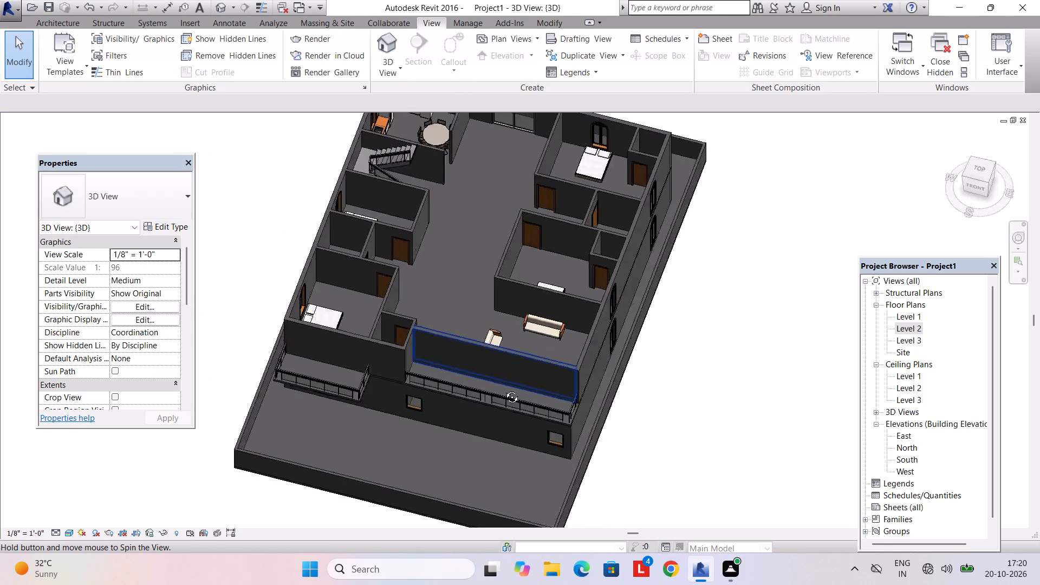
{"action": "middle_click_drag", "start_coordinate": [504, 389], "coordinate": [453, 412], "text": "shift"}
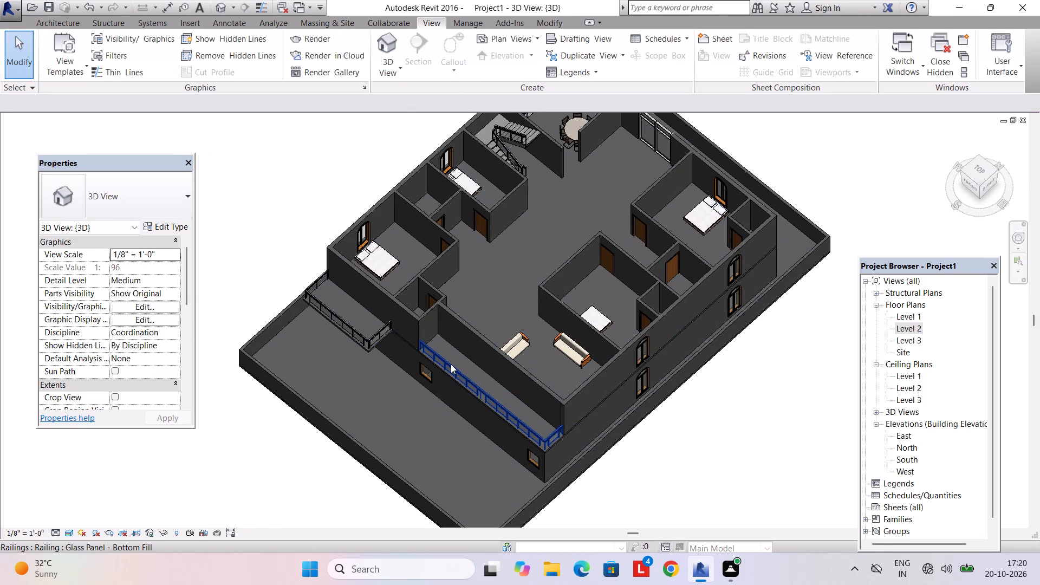
{"action": "middle_click_drag", "start_coordinate": [450, 364], "coordinate": [390, 313], "text": "shift"}
{"action": "scroll", "coordinate": [450, 354], "scroll_direction": "down", "scroll_amount": 1, "text": "shift"}
{"action": "scroll", "coordinate": [456, 351], "scroll_direction": "up", "scroll_amount": 3}
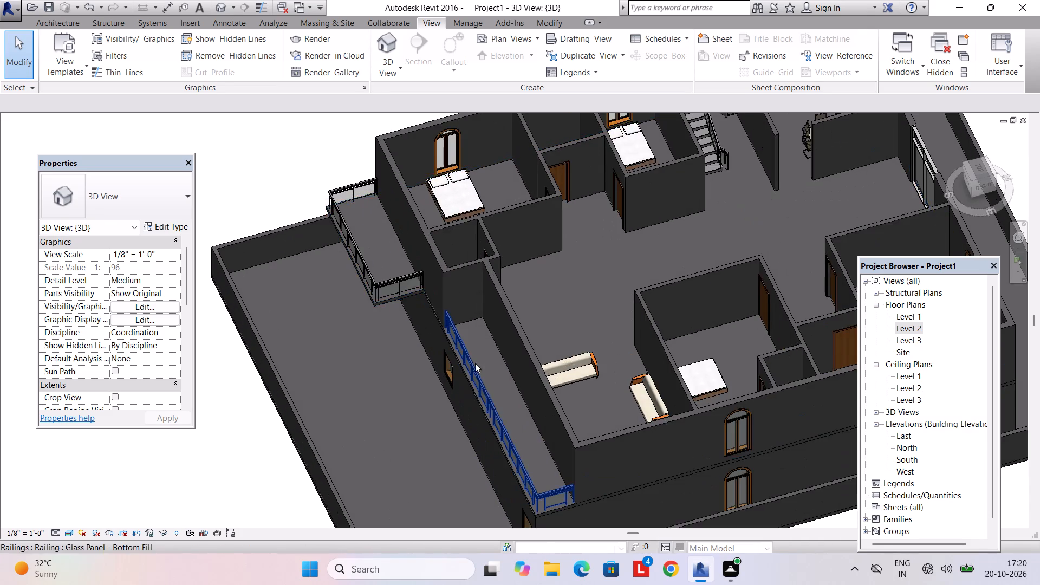
{"action": "middle_click_drag", "start_coordinate": [475, 363], "coordinate": [435, 395]}
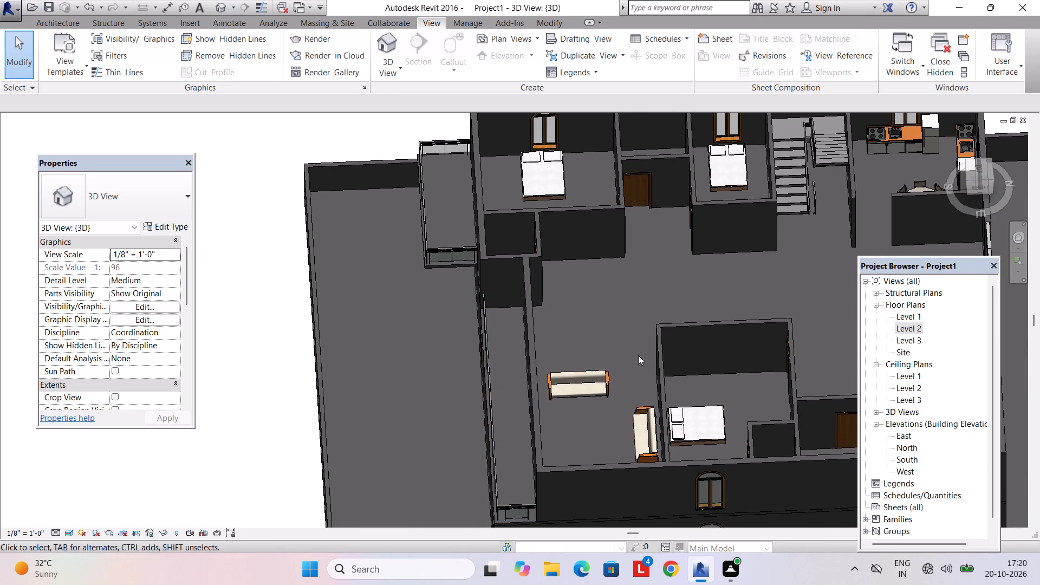
{"action": "middle_click_drag", "start_coordinate": [590, 424], "coordinate": [675, 501]}
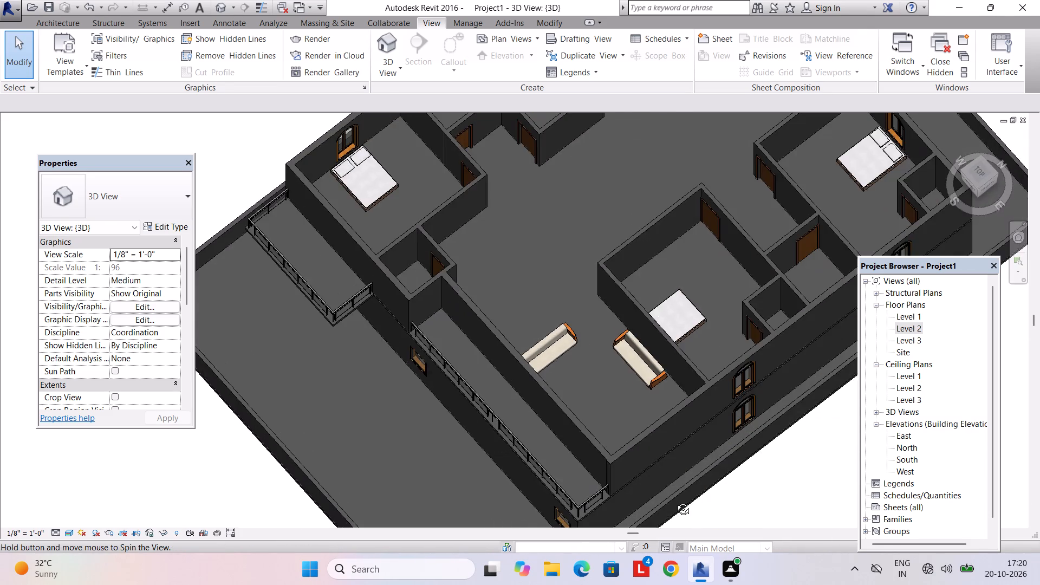
{"action": "middle_click_drag", "start_coordinate": [675, 501], "coordinate": [614, 430]}
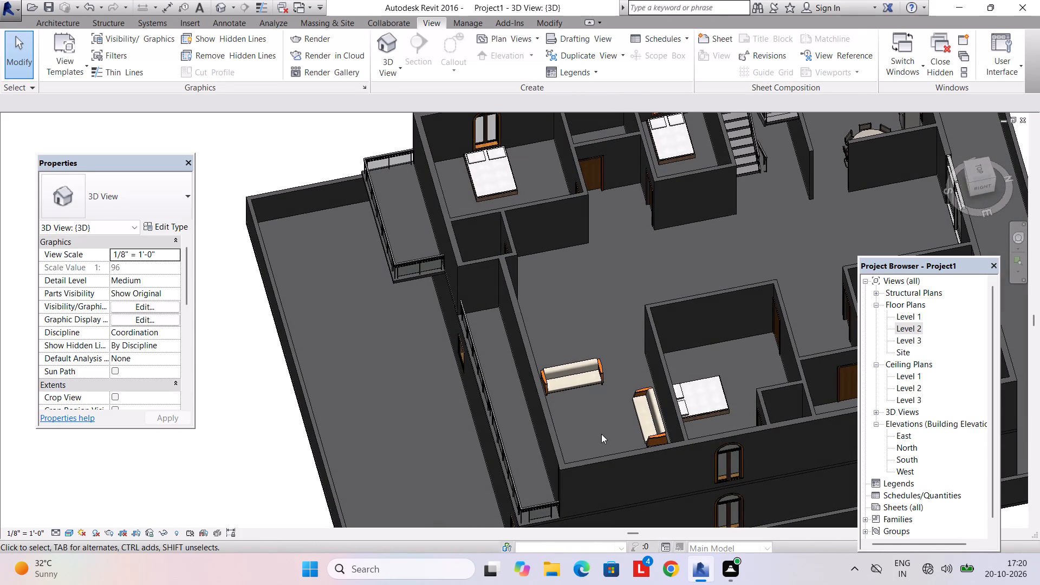
Delete the Level 2 9" wall separating the sofa area from the front balcony.
{"action": "left_click", "coordinate": [551, 422]}
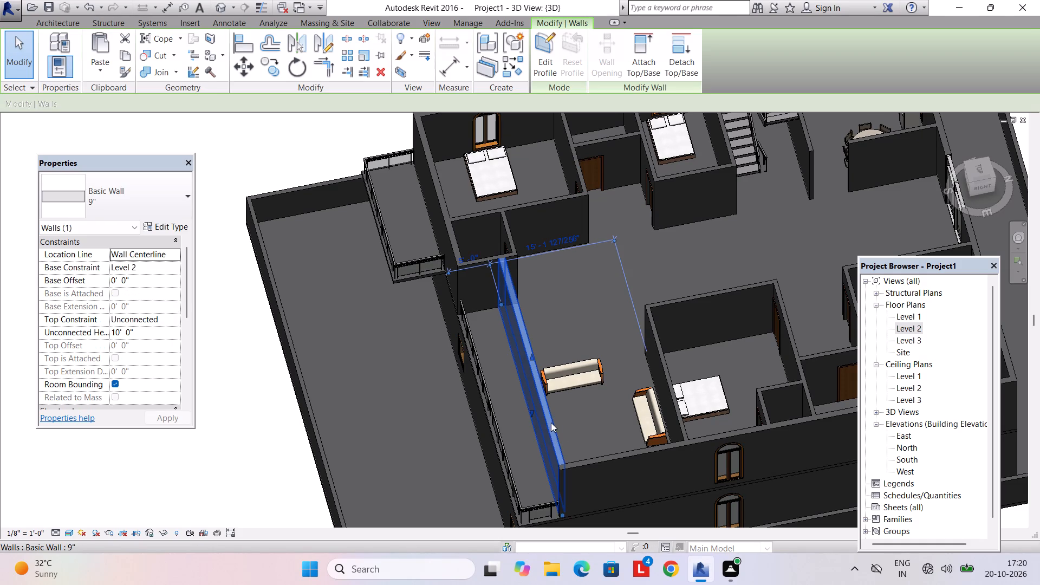
{"action": "key", "text": "Delete"}
{"action": "middle_click_drag", "start_coordinate": [573, 446], "coordinate": [581, 435], "text": "shift"}
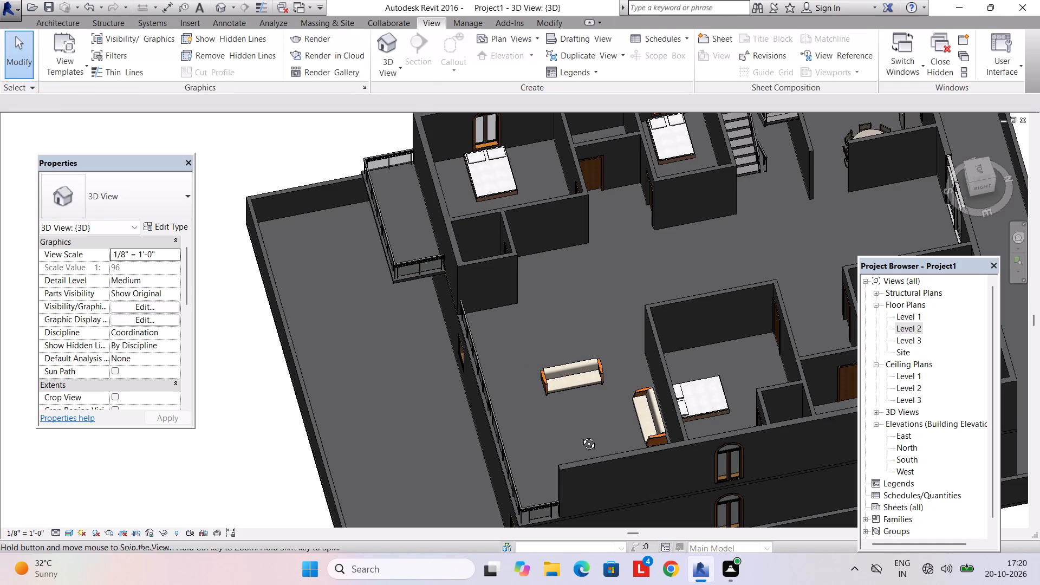
{"action": "middle_click_drag", "start_coordinate": [581, 435], "coordinate": [654, 337], "text": "shift"}
{"action": "middle_click_drag", "start_coordinate": [591, 399], "coordinate": [648, 323], "text": "shift"}
{"action": "middle_click_drag", "start_coordinate": [617, 364], "coordinate": [652, 309], "text": "shift"}
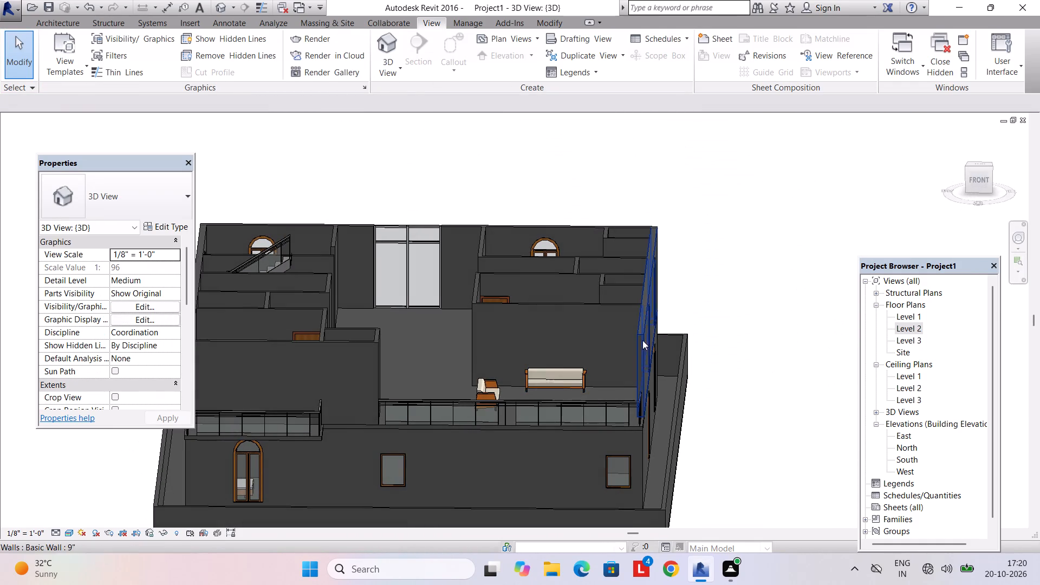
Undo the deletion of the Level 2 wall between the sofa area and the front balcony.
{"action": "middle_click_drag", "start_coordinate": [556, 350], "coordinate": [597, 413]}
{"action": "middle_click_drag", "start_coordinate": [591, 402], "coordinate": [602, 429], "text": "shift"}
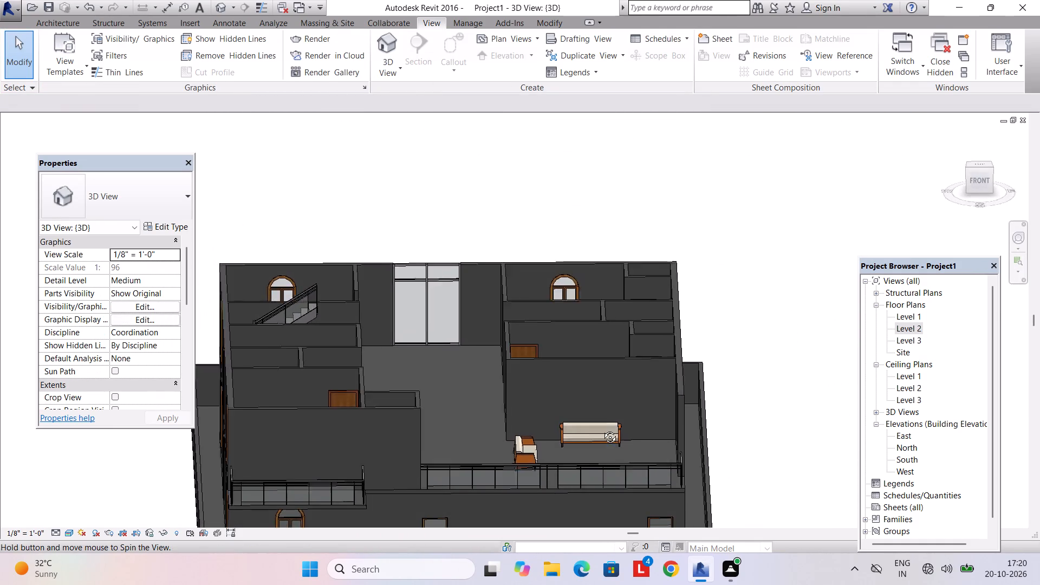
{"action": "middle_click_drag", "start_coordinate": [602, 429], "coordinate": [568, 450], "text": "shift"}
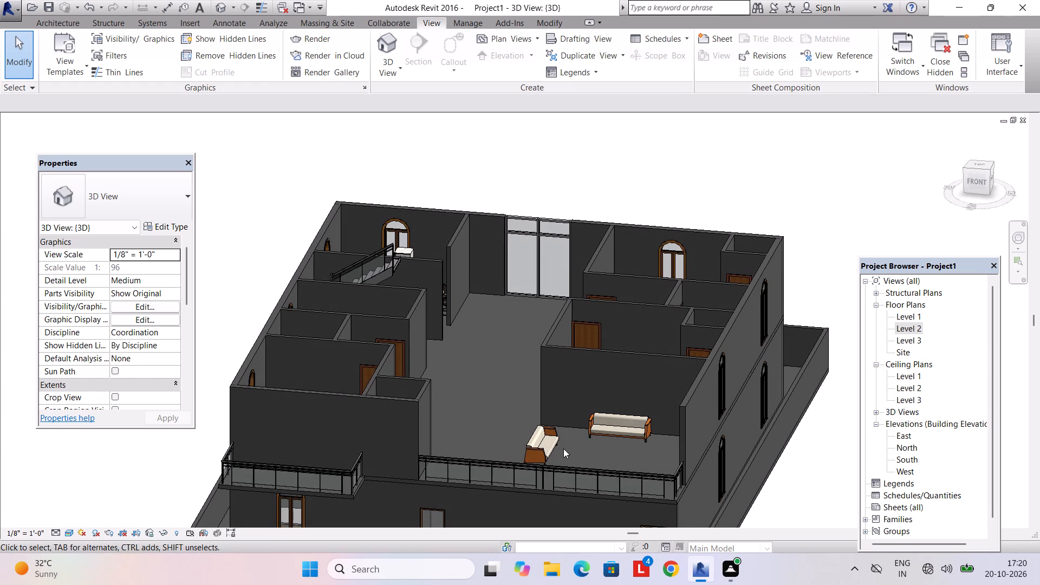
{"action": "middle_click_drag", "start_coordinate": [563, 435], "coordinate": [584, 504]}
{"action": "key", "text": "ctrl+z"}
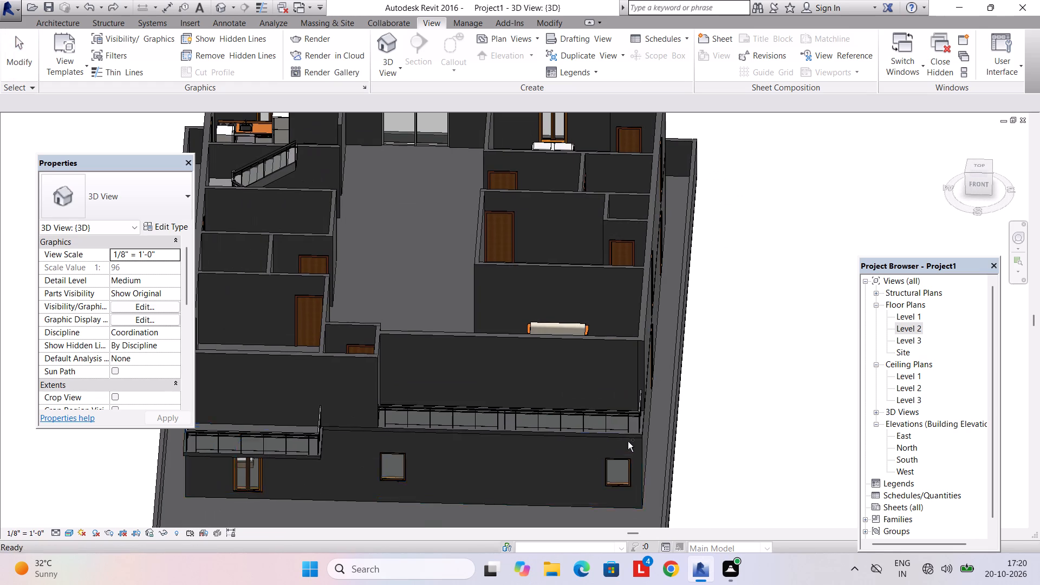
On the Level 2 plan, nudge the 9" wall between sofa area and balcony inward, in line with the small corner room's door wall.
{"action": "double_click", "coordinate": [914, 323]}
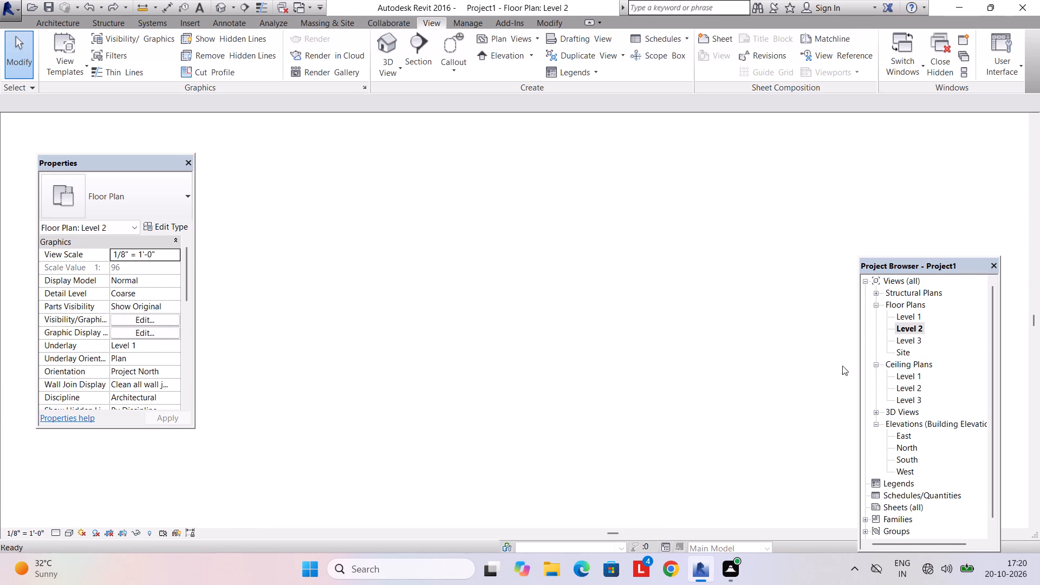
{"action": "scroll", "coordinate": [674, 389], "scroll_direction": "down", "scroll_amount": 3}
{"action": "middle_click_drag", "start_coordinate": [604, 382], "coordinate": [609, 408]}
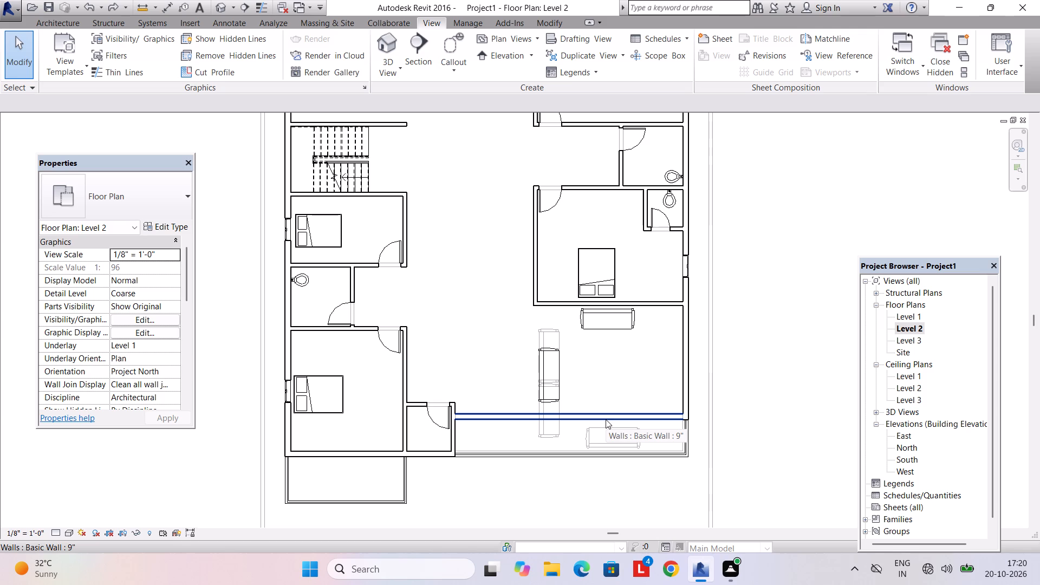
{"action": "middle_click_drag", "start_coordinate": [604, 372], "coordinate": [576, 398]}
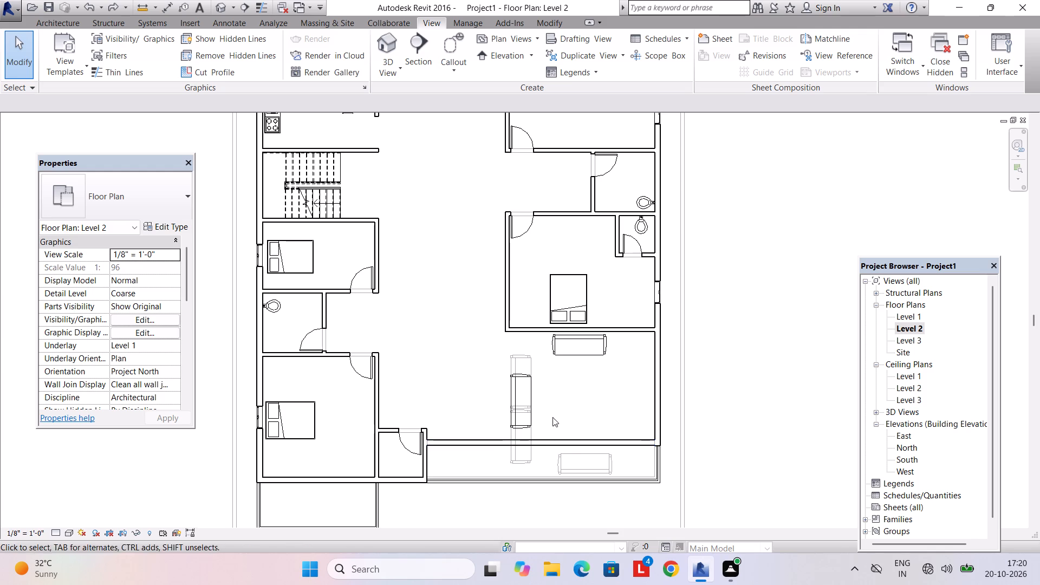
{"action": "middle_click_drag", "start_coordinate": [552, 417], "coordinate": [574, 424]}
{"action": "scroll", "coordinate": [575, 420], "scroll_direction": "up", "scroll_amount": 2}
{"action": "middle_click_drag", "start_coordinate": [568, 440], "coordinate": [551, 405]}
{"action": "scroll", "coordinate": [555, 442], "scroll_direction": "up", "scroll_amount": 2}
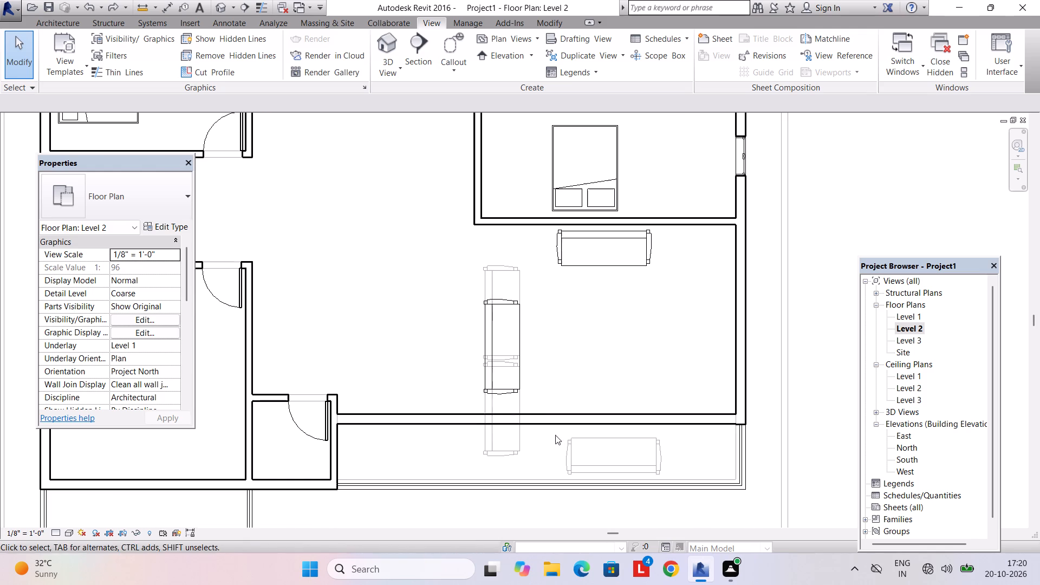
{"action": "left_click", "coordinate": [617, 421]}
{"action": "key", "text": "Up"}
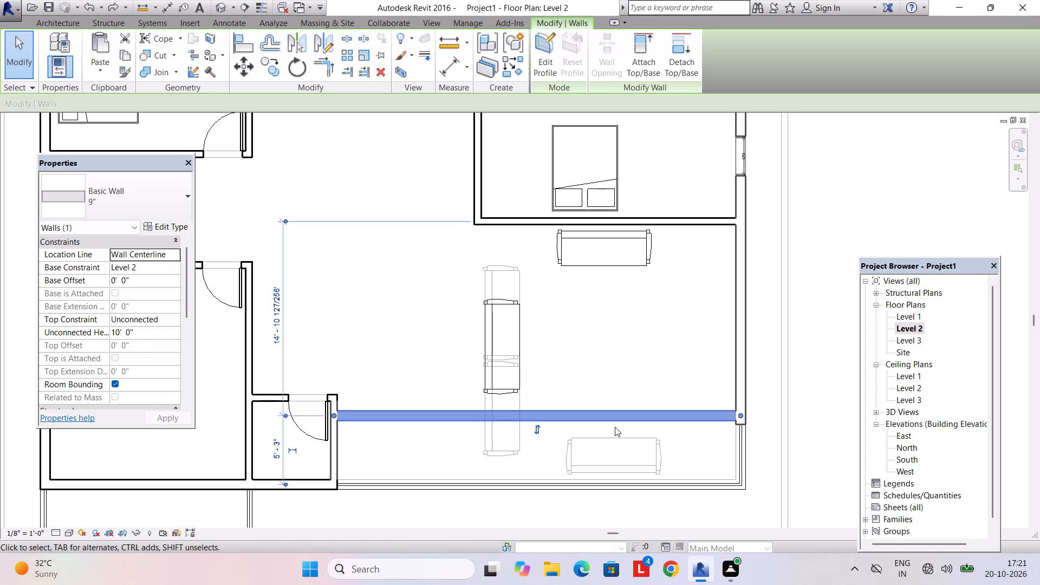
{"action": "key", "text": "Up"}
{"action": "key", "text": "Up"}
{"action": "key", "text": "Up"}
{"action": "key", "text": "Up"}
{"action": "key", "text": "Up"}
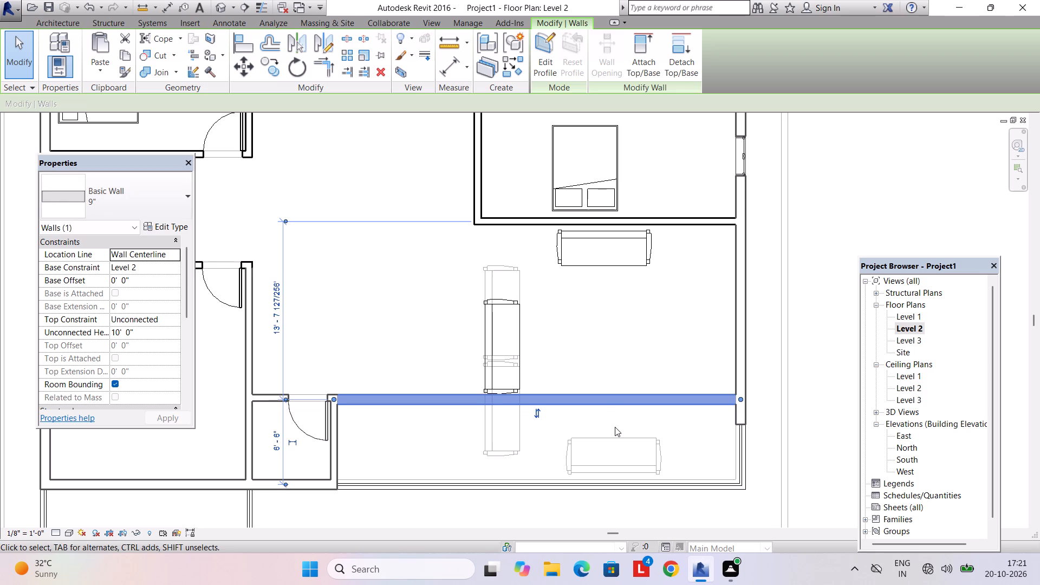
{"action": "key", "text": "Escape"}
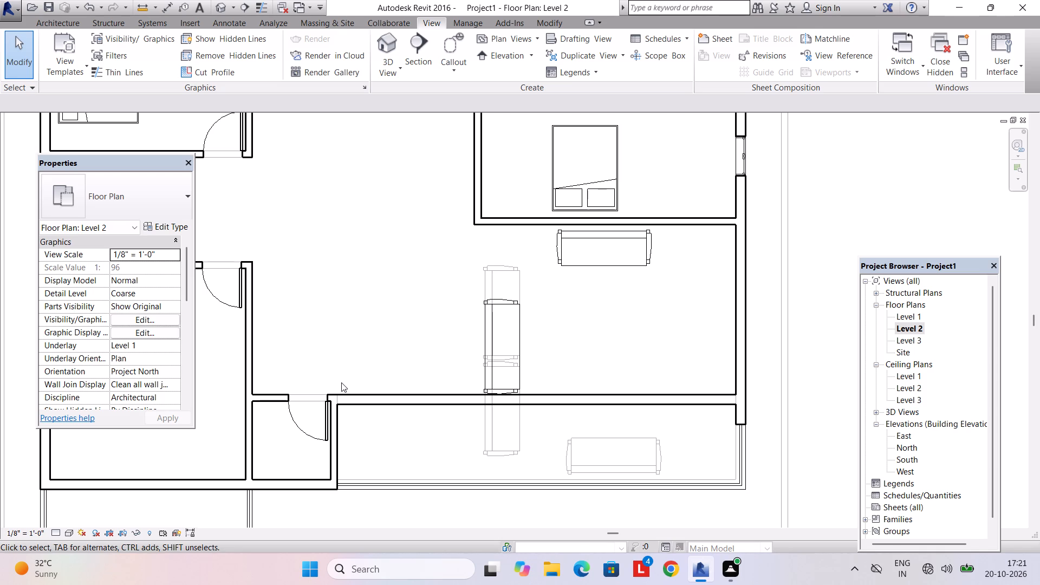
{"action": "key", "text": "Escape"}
In the 3D view, delete the 9" wall separating the Level 2 sofa area from the front balcony.
{"action": "scroll", "coordinate": [427, 432], "scroll_direction": "down", "scroll_amount": 3}
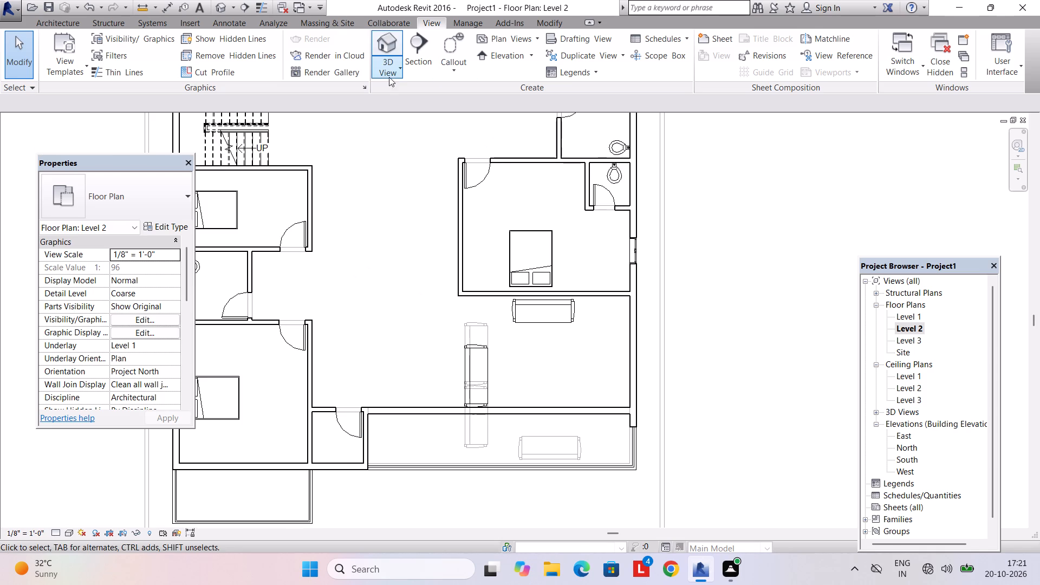
{"action": "left_click", "coordinate": [385, 77]}
{"action": "left_click", "coordinate": [425, 95]}
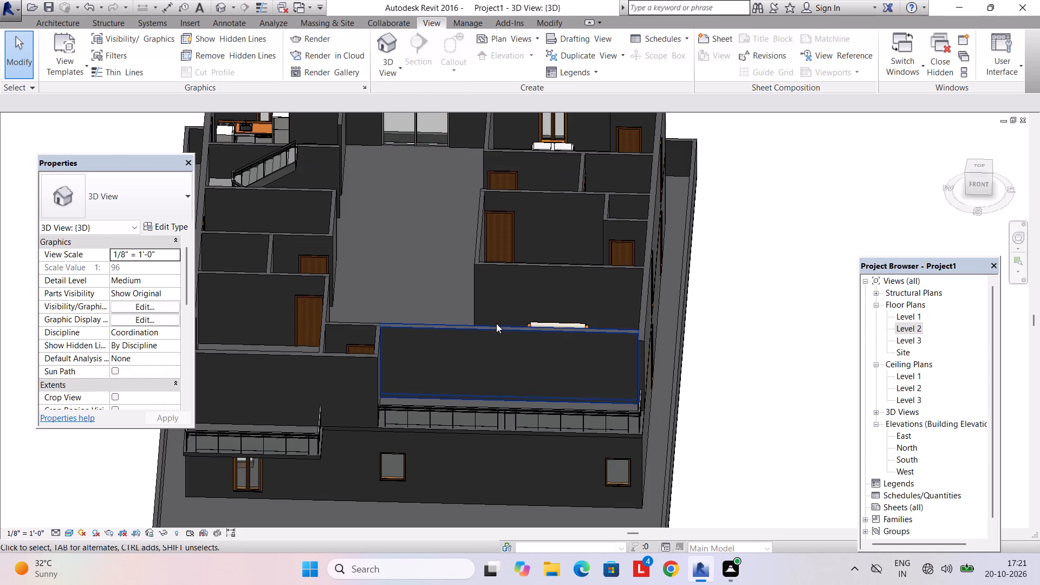
{"action": "middle_click_drag", "start_coordinate": [508, 355], "coordinate": [328, 385], "text": "shift"}
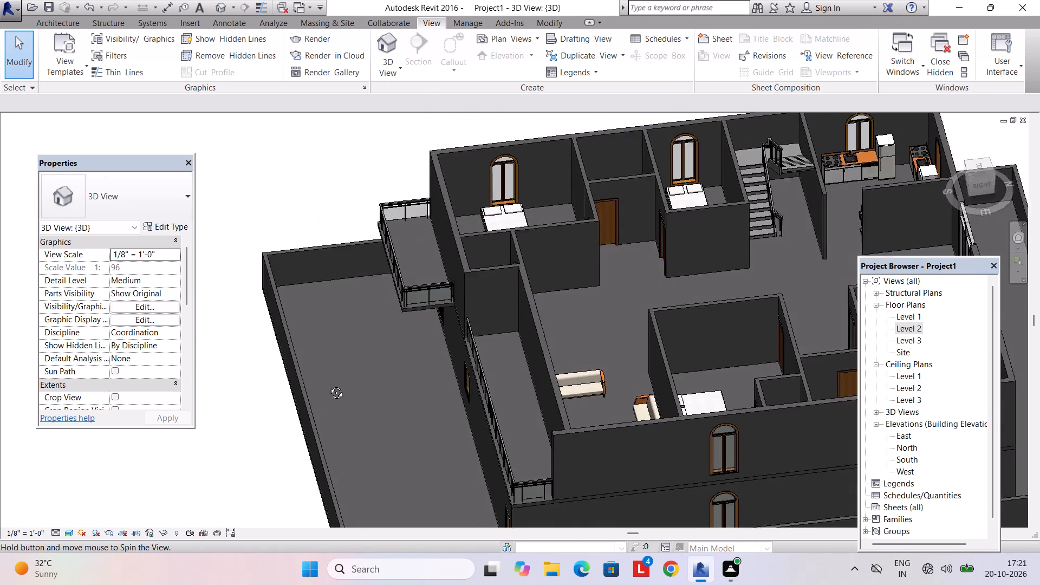
{"action": "middle_click_drag", "start_coordinate": [328, 385], "coordinate": [318, 365], "text": "shift"}
{"action": "middle_click_drag", "start_coordinate": [441, 389], "coordinate": [451, 410], "text": "shift"}
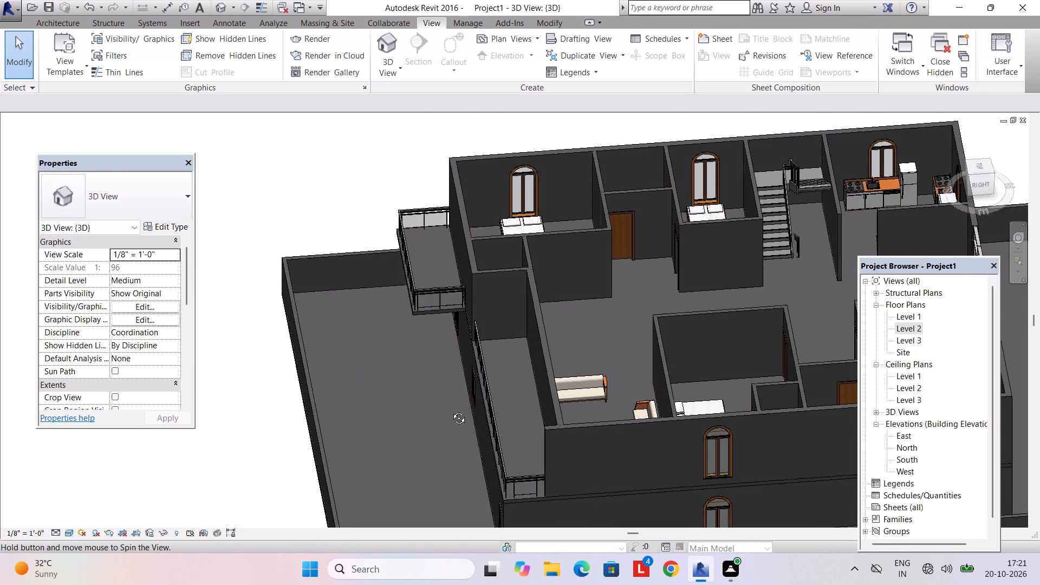
{"action": "middle_click_drag", "start_coordinate": [451, 410], "coordinate": [635, 382], "text": "shift"}
{"action": "left_click", "coordinate": [593, 328]}
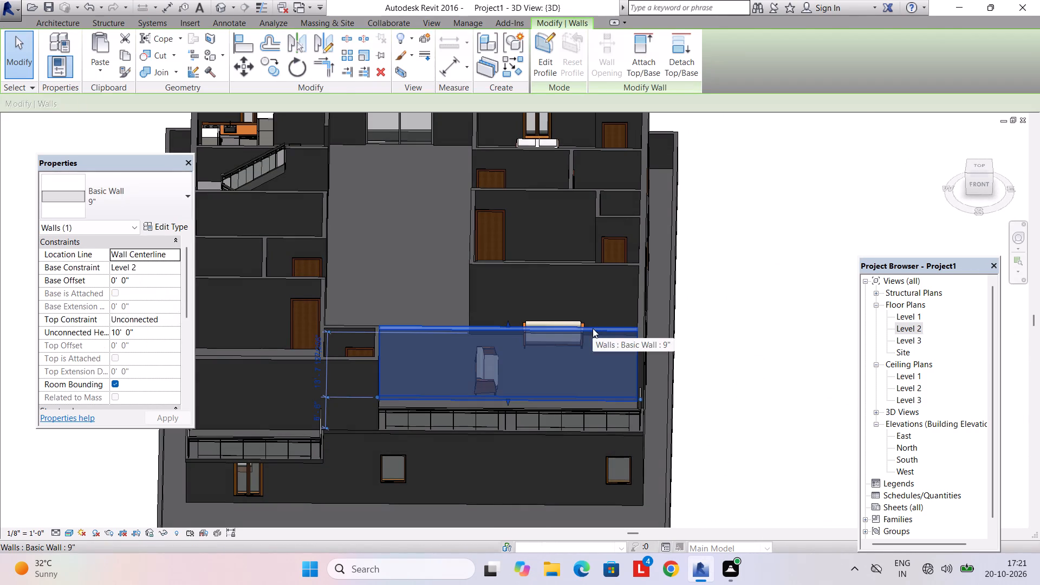
{"action": "key", "text": "Delete"}
On the Level 2 floor plan, delete the vertically oriented 84" Sofa-Pensi near the front balcony.
{"action": "double_click", "coordinate": [913, 313]}
{"action": "middle_click_drag", "start_coordinate": [562, 326], "coordinate": [563, 347]}
{"action": "scroll", "coordinate": [563, 347], "scroll_direction": "up", "scroll_amount": 2}
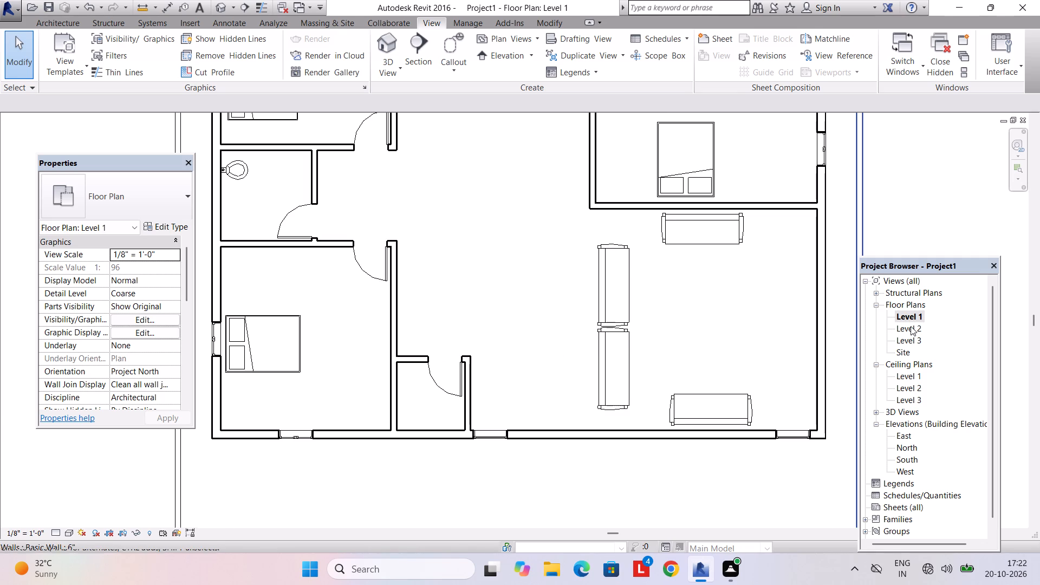
{"action": "double_click", "coordinate": [911, 326]}
{"action": "scroll", "coordinate": [655, 360], "scroll_direction": "up", "scroll_amount": 2}
{"action": "scroll", "coordinate": [534, 399], "scroll_direction": "down", "scroll_amount": 2}
{"action": "middle_click_drag", "start_coordinate": [521, 405], "coordinate": [563, 416]}
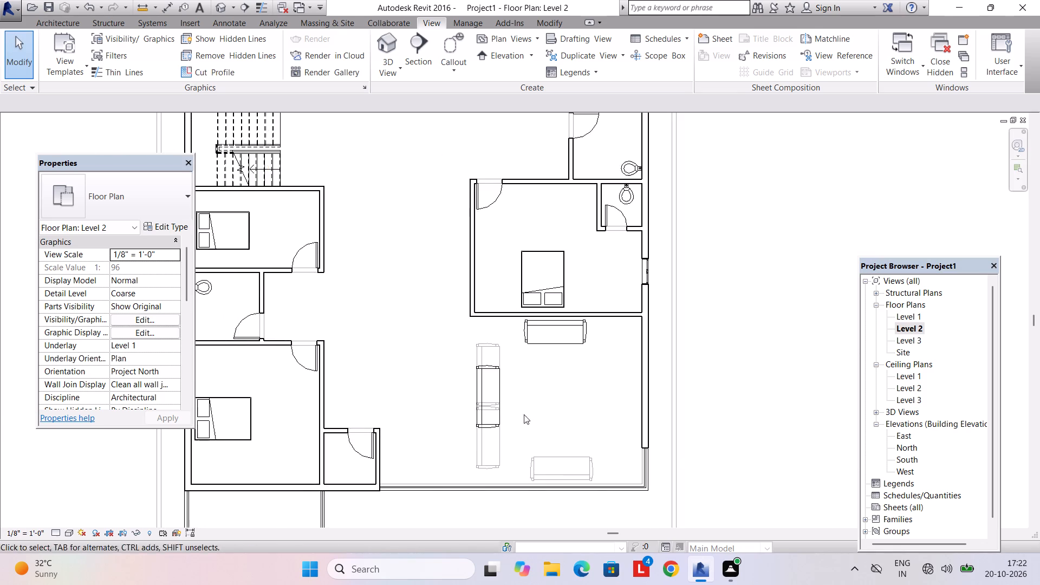
{"action": "scroll", "coordinate": [481, 415], "scroll_direction": "up", "scroll_amount": 3}
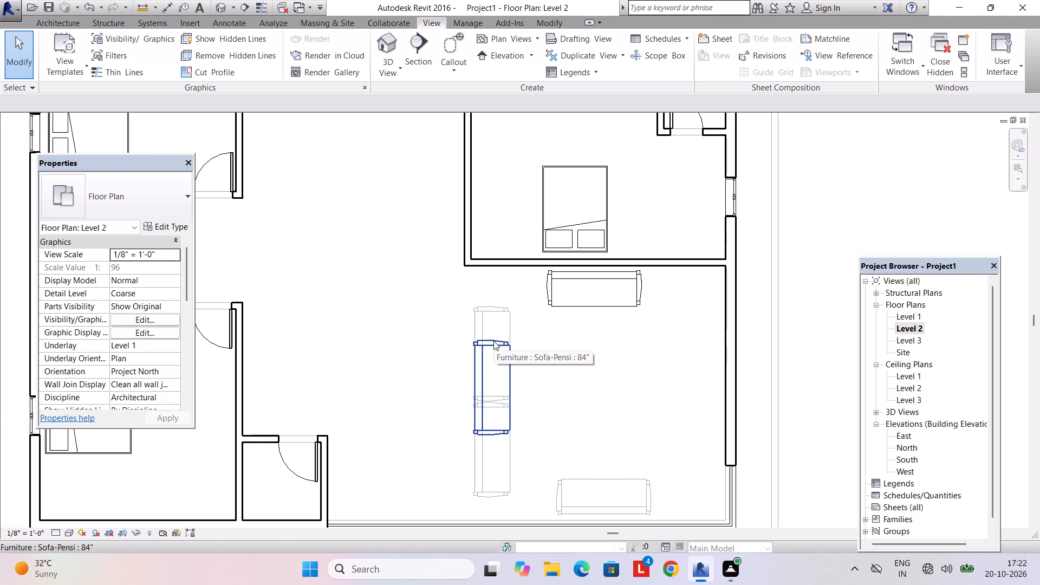
{"action": "left_click", "coordinate": [493, 341]}
{"action": "key", "text": "Up"}
{"action": "key", "text": "Up"}
{"action": "key", "text": "Up"}
{"action": "key", "text": "Up"}
{"action": "key", "text": "Up"}
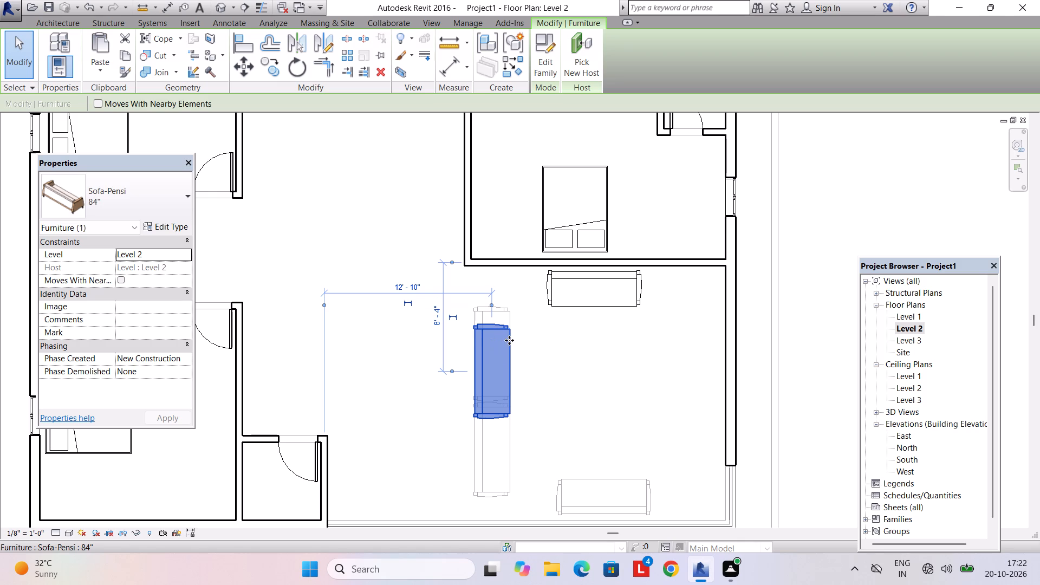
{"action": "key", "text": "Delete"}
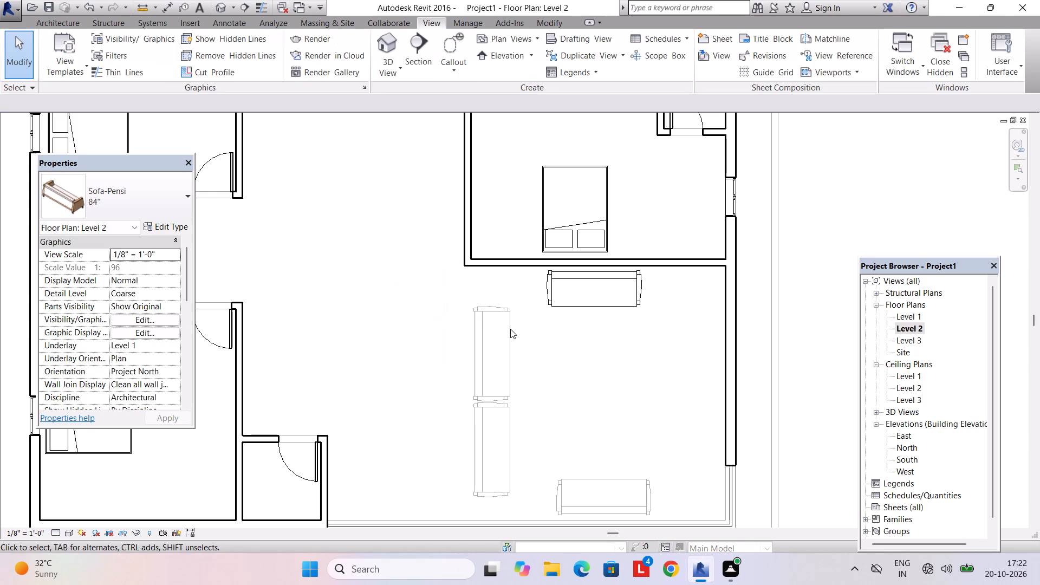
Start a new Level 2 wall using the Exterior Glazing curtain wall type.
{"action": "middle_click_drag", "start_coordinate": [512, 332], "coordinate": [520, 360]}
{"action": "middle_click_drag", "start_coordinate": [435, 400], "coordinate": [449, 370]}
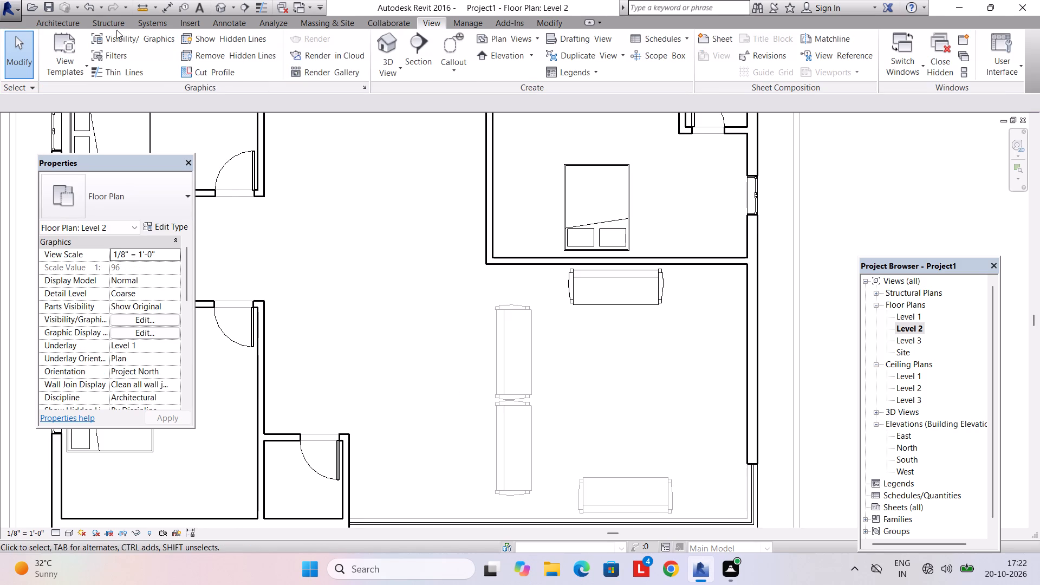
{"action": "left_click", "coordinate": [66, 25]}
{"action": "left_click", "coordinate": [63, 54]}
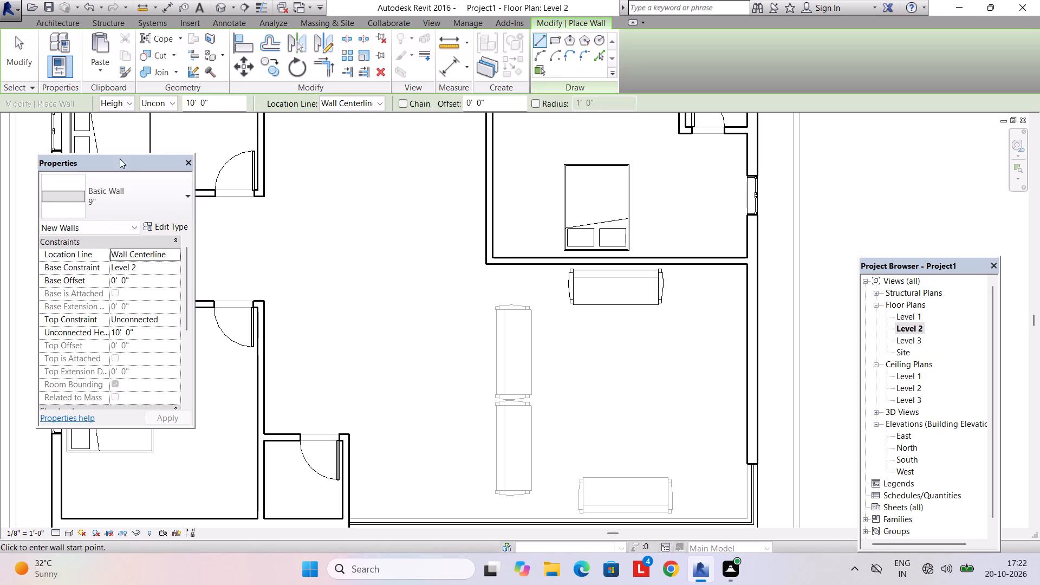
{"action": "left_click", "coordinate": [122, 180]}
{"action": "scroll", "coordinate": [125, 374], "scroll_direction": "down", "scroll_amount": 15}
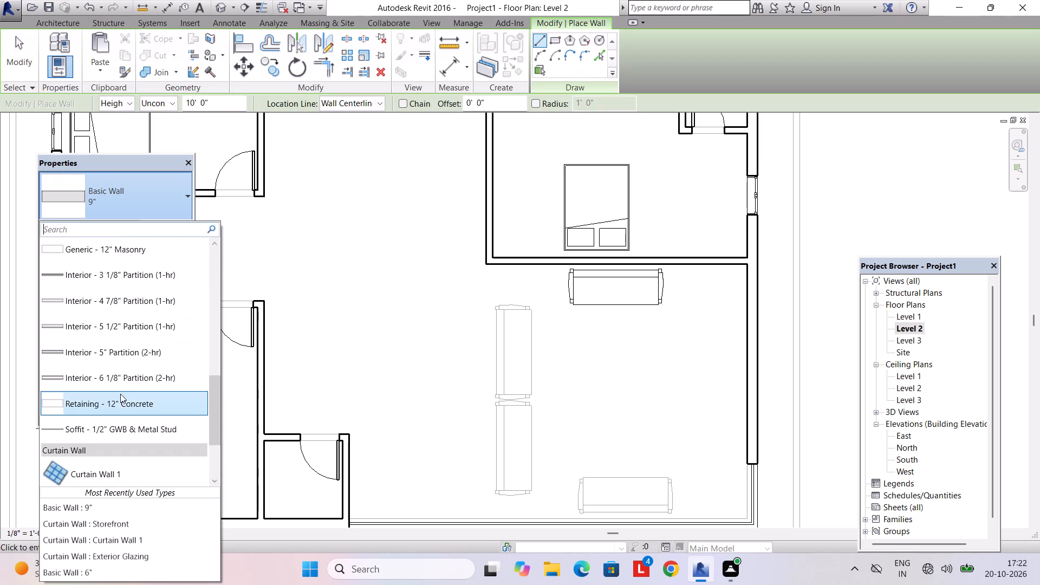
{"action": "scroll", "coordinate": [114, 431], "scroll_direction": "down", "scroll_amount": 4}
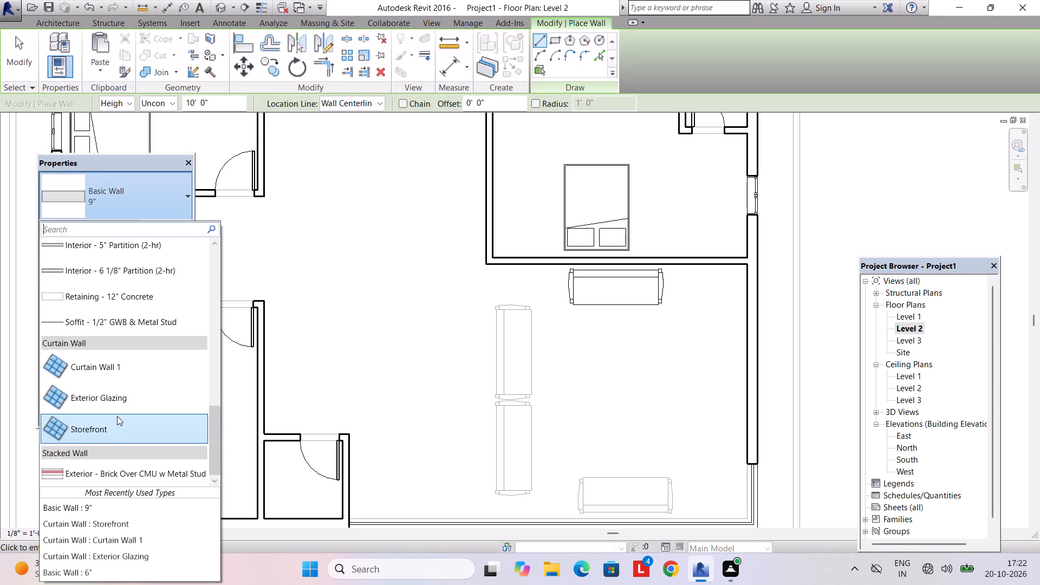
{"action": "left_click", "coordinate": [121, 409]}
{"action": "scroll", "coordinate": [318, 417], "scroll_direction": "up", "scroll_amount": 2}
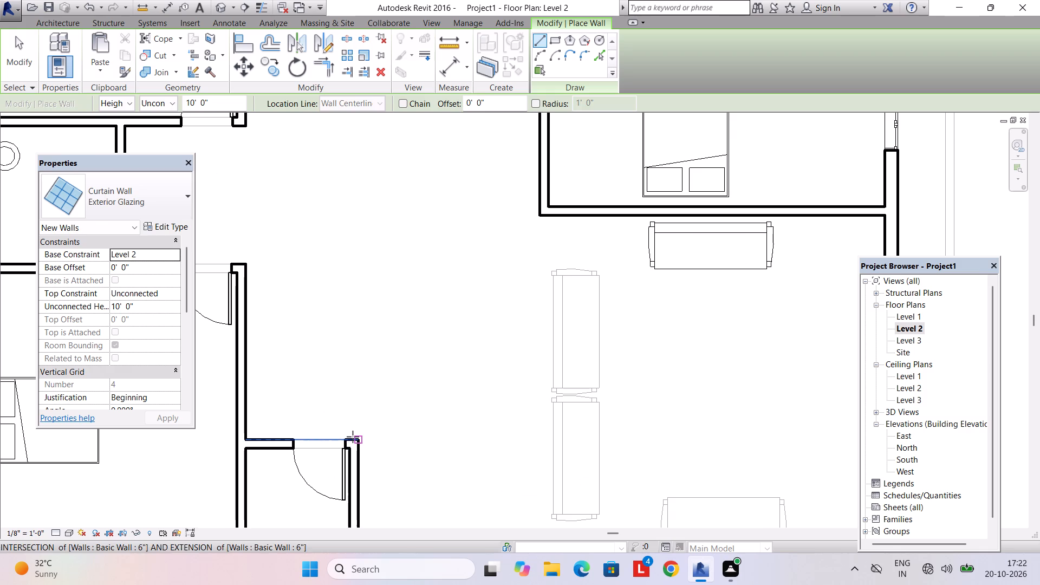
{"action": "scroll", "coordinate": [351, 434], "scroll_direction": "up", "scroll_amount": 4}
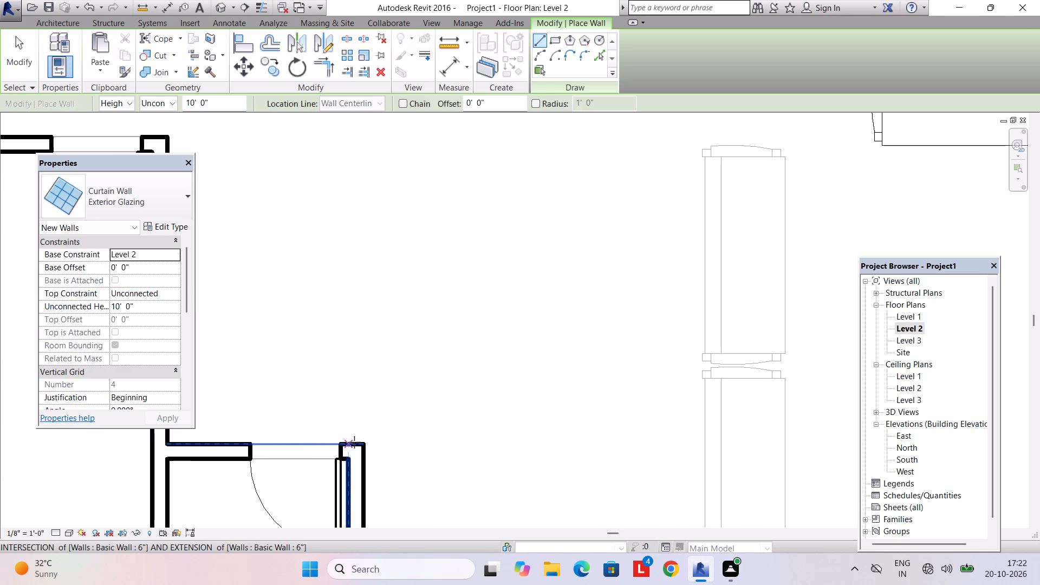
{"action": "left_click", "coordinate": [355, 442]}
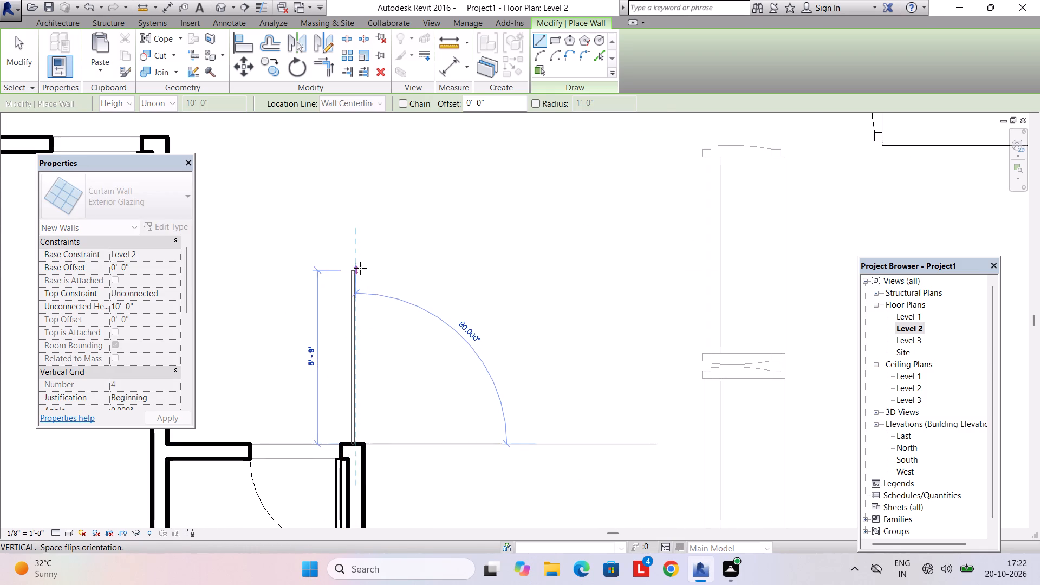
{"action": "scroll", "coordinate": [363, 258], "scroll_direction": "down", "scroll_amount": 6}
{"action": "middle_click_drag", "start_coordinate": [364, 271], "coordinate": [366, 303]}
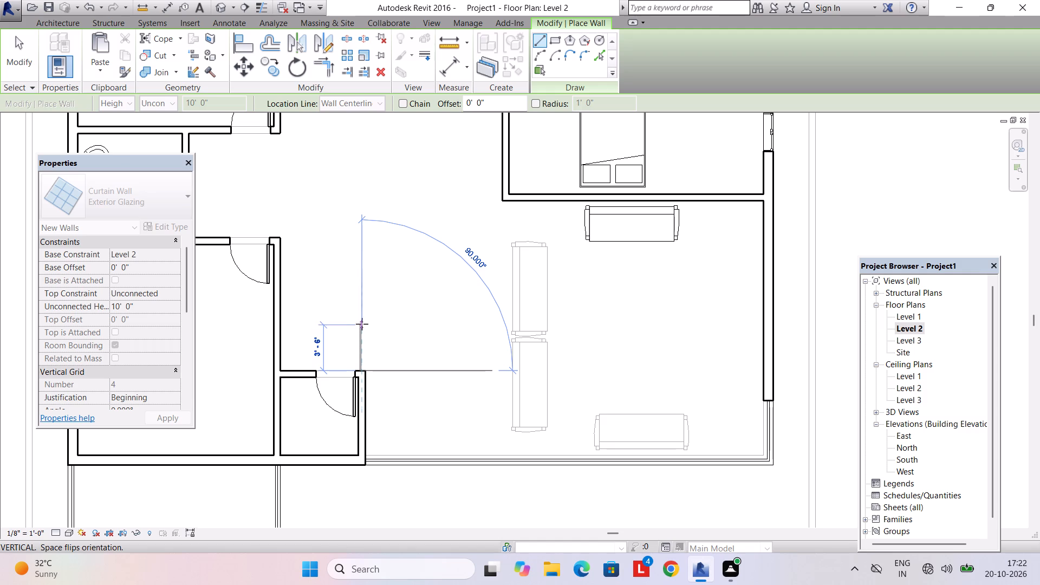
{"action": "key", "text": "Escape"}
Draw the Exterior Glazing curtain wall from the small corner room's outer corner straight across to the 9" side wall, about 30' 6" long.
{"action": "scroll", "coordinate": [365, 367], "scroll_direction": "up", "scroll_amount": 3}
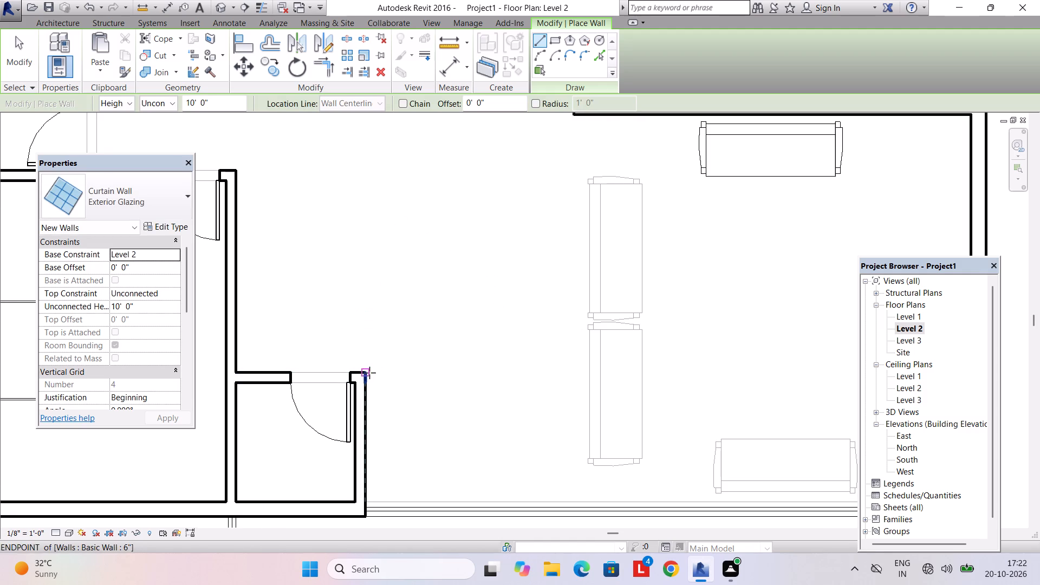
{"action": "left_click", "coordinate": [369, 373]}
{"action": "key", "text": "space"}
{"action": "middle_click_drag", "start_coordinate": [612, 374], "coordinate": [385, 372]}
{"action": "left_click", "coordinate": [743, 379]}
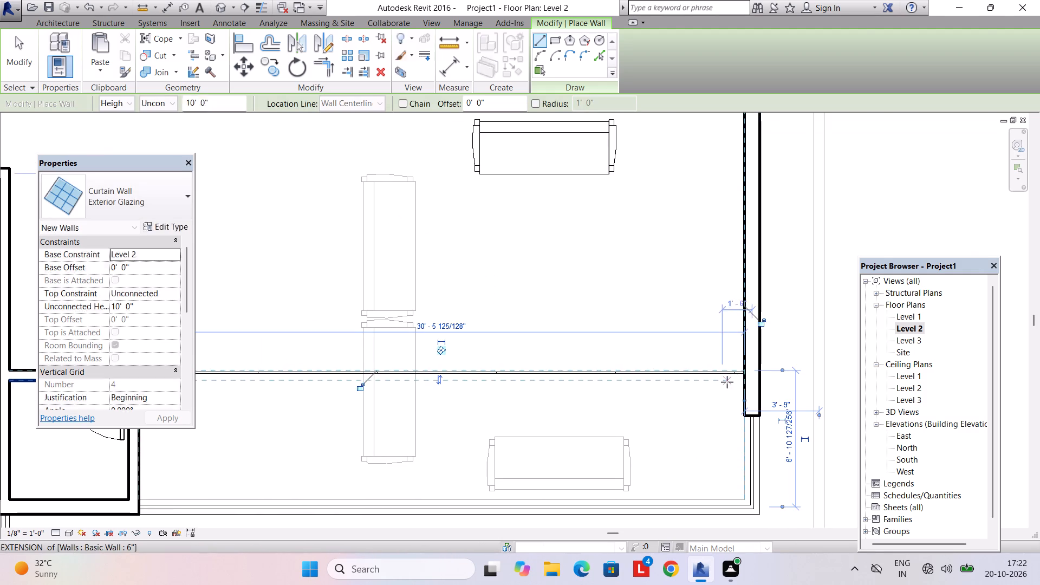
{"action": "key", "text": "Escape"}
{"action": "key", "text": "Escape"}
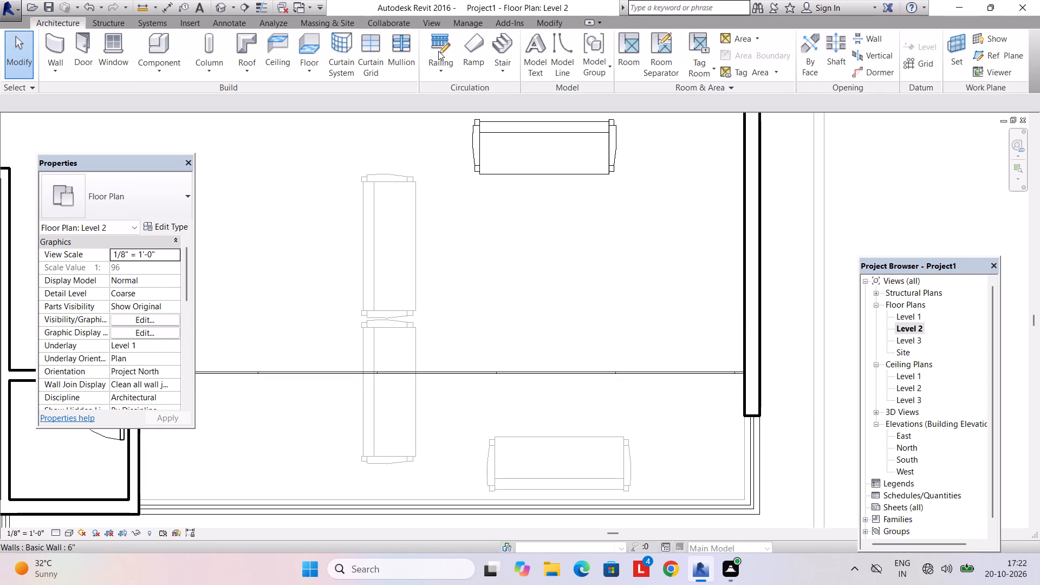
Split the 9" side wall where it meets the curtain wall and delete the short segment running beside the balcony.
{"action": "left_click", "coordinate": [542, 26]}
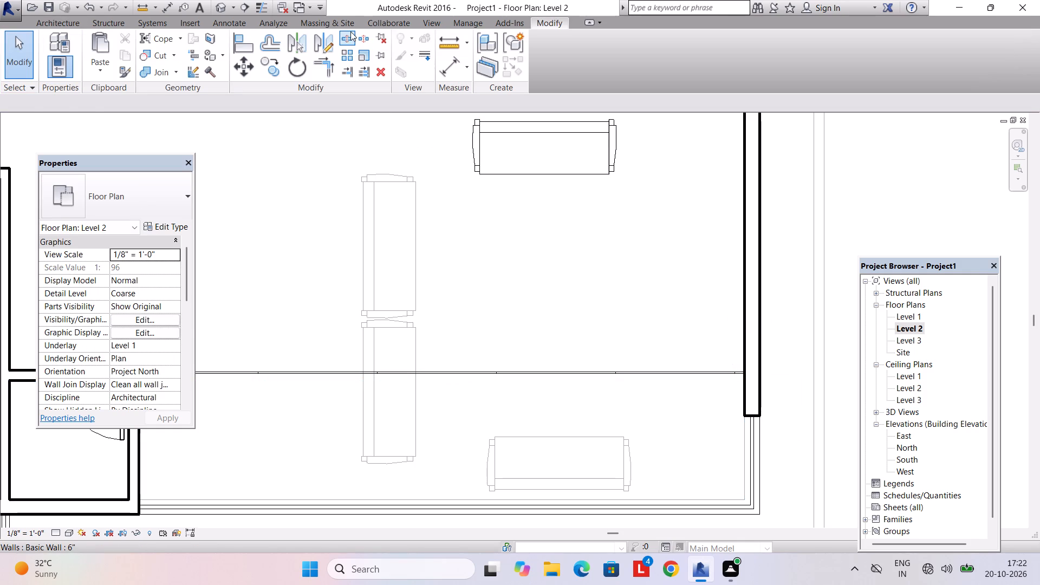
{"action": "left_click", "coordinate": [350, 31]}
{"action": "scroll", "coordinate": [769, 333], "scroll_direction": "up", "scroll_amount": 10}
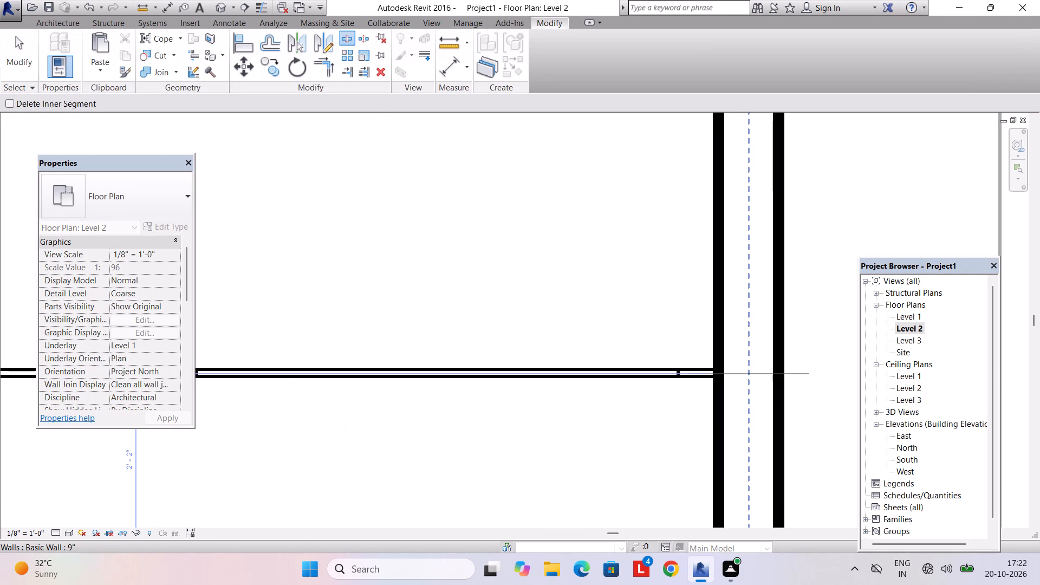
{"action": "left_click", "coordinate": [745, 377]}
{"action": "key", "text": "Escape"}
{"action": "key", "text": "Escape"}
{"action": "left_click", "coordinate": [719, 418]}
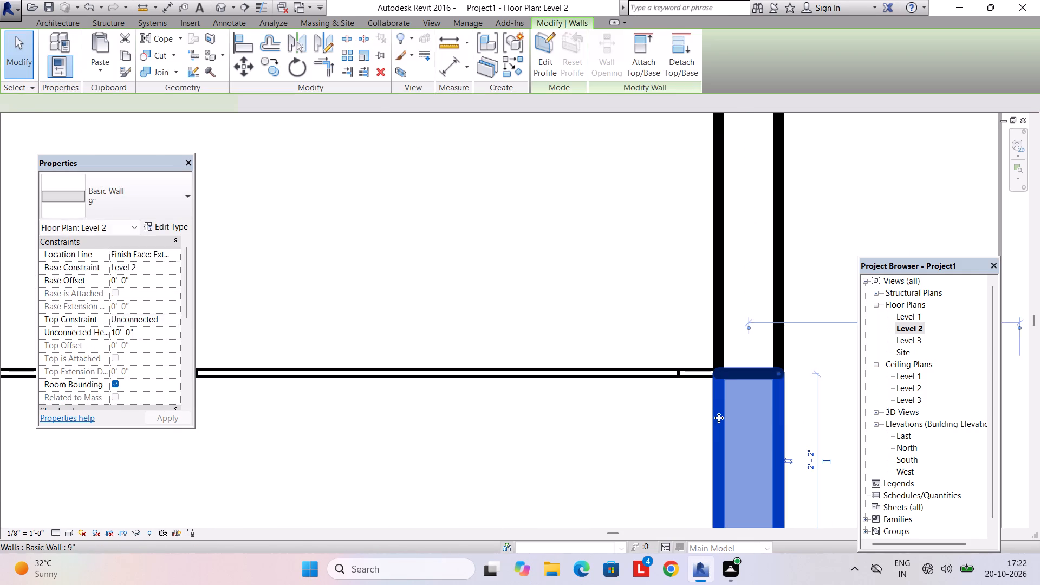
{"action": "key", "text": "Delete"}
In the 3D view, change the upper-floor front curtain wall's type to Storefront.
{"action": "left_click", "coordinate": [428, 25]}
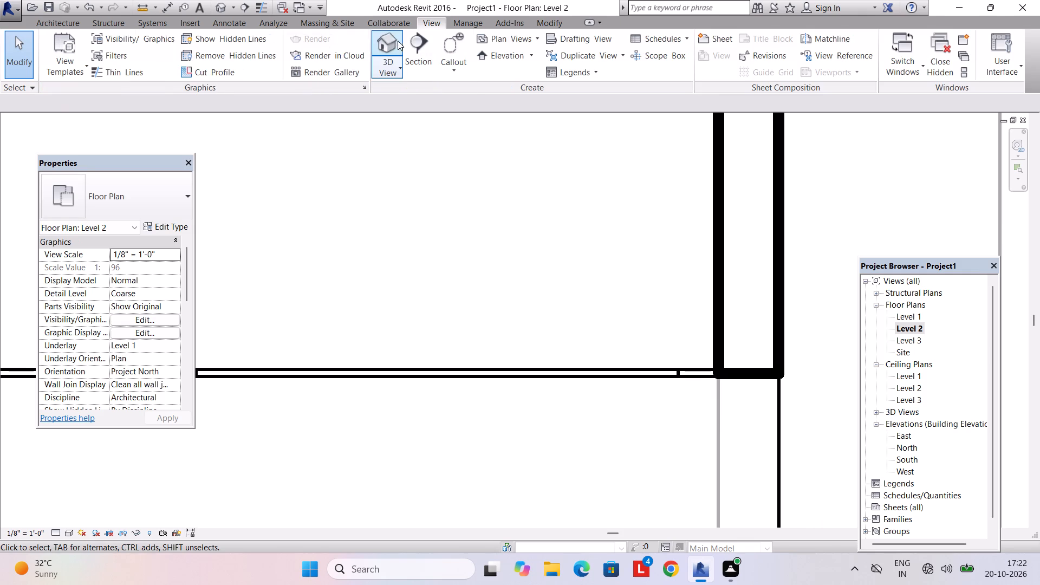
{"action": "left_click", "coordinate": [391, 42]}
{"action": "scroll", "coordinate": [505, 265], "scroll_direction": "down", "scroll_amount": 1}
{"action": "middle_click_drag", "start_coordinate": [509, 278], "coordinate": [496, 234], "text": "shift"}
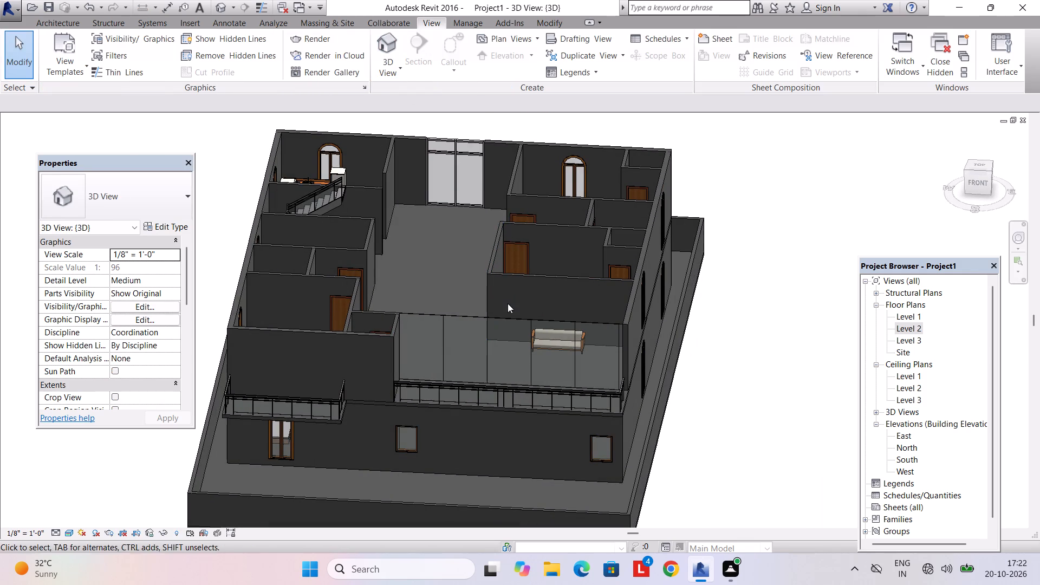
{"action": "middle_click_drag", "start_coordinate": [496, 330], "coordinate": [519, 296], "text": "shift"}
{"action": "middle_click_drag", "start_coordinate": [521, 330], "coordinate": [496, 287]}
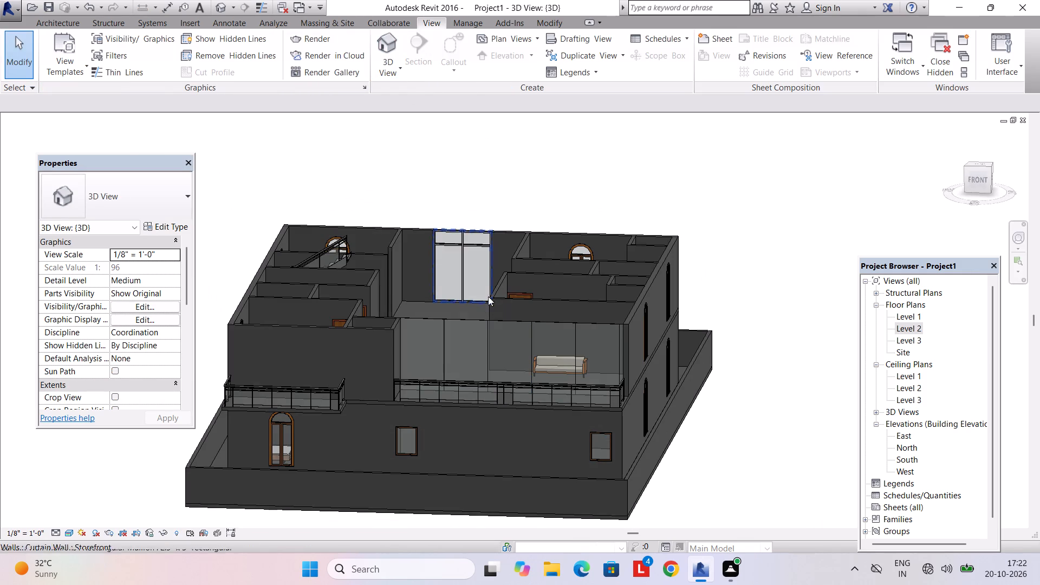
{"action": "left_click", "coordinate": [472, 320]}
{"action": "left_click", "coordinate": [120, 205]}
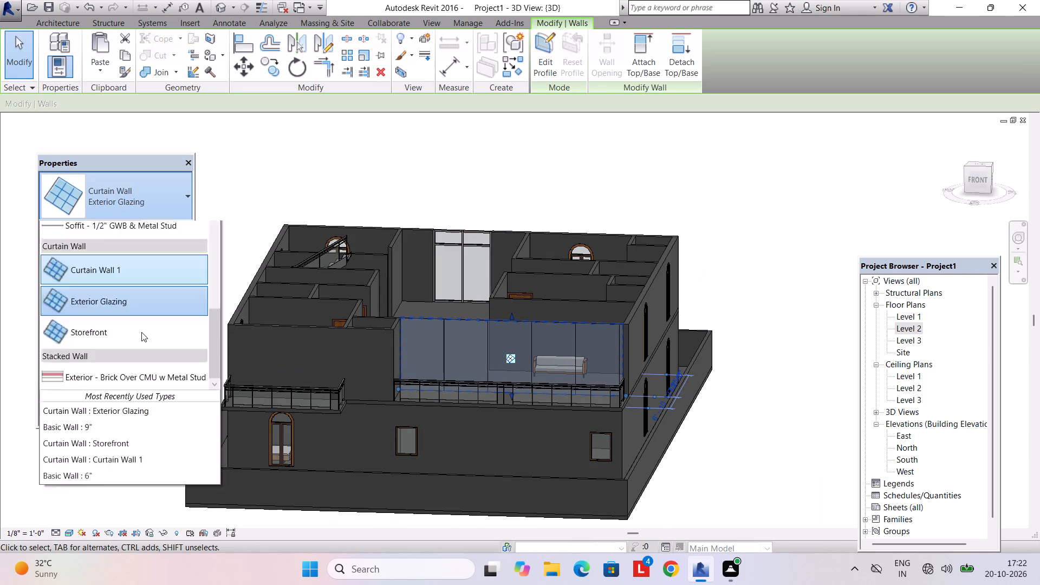
{"action": "left_click", "coordinate": [139, 415]}
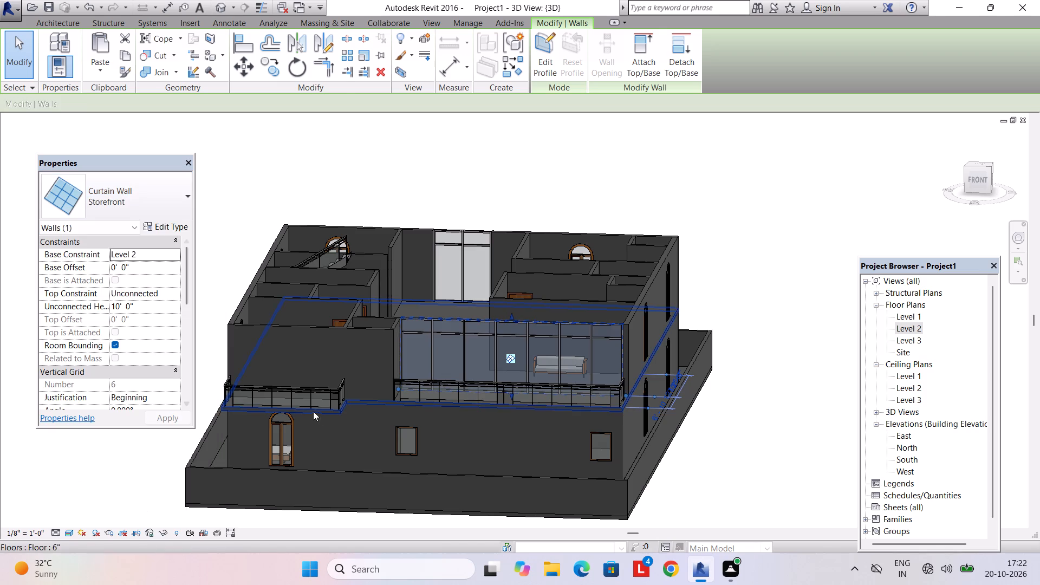
{"action": "key", "text": "Escape"}
{"action": "left_click", "coordinate": [497, 360]}
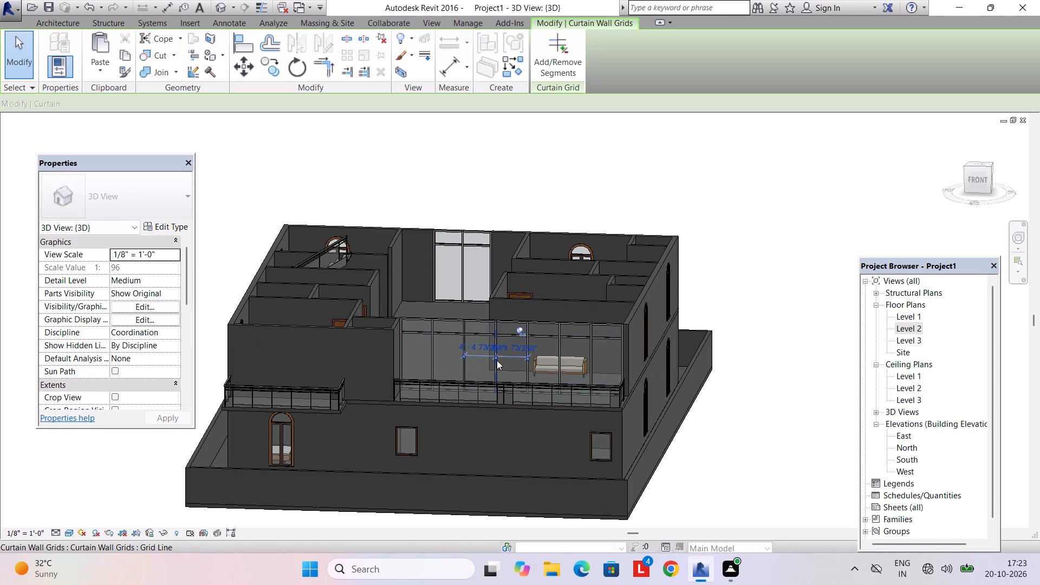
{"action": "key", "text": "Escape"}
{"action": "key", "text": "Escape"}
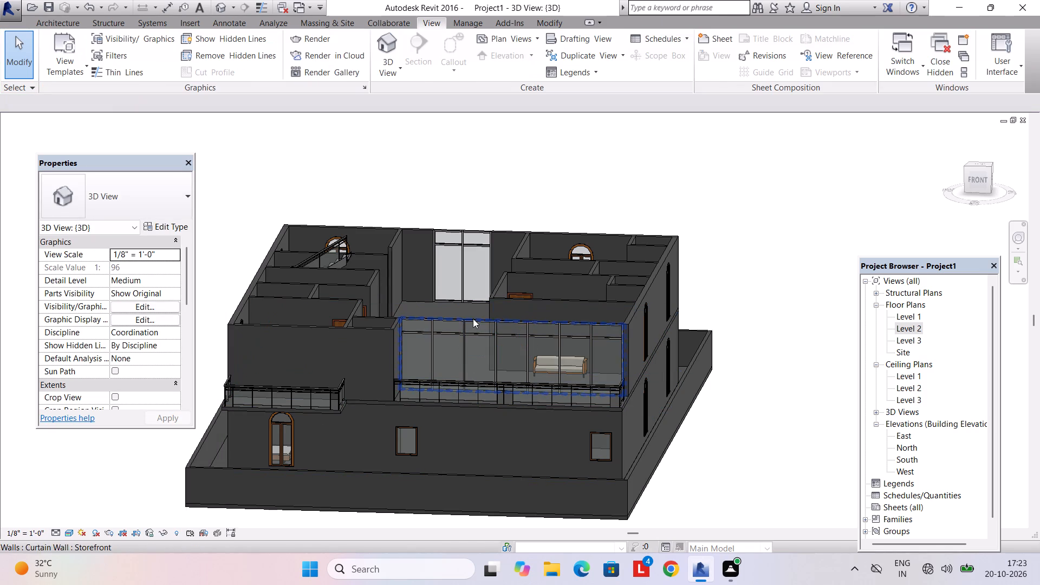
Switch the front curtain wall's type back to Exterior Glazing, keeping its mullions.
{"action": "left_click", "coordinate": [467, 319]}
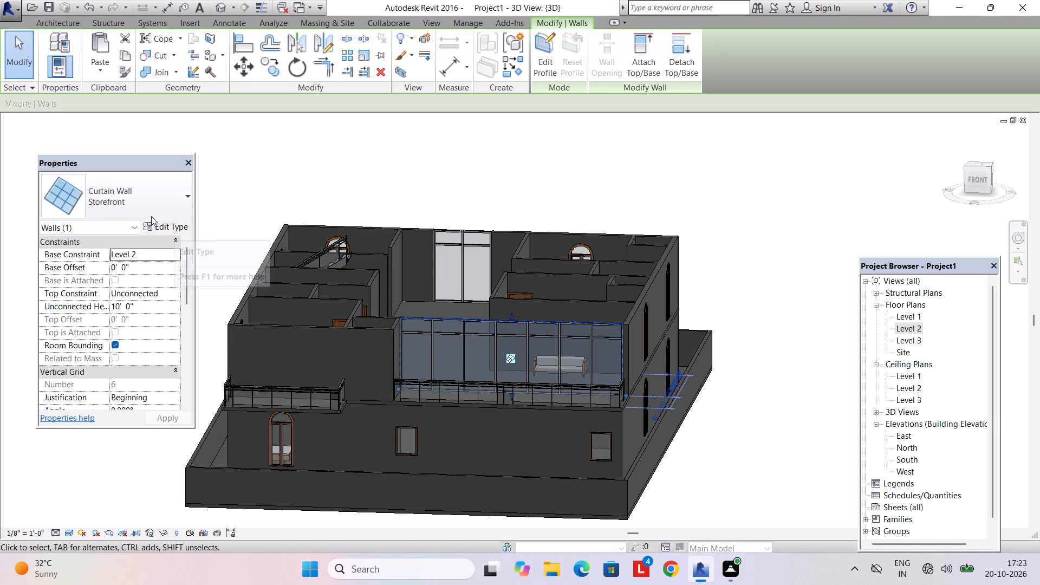
{"action": "left_click", "coordinate": [140, 214]}
{"action": "left_click", "coordinate": [132, 405]}
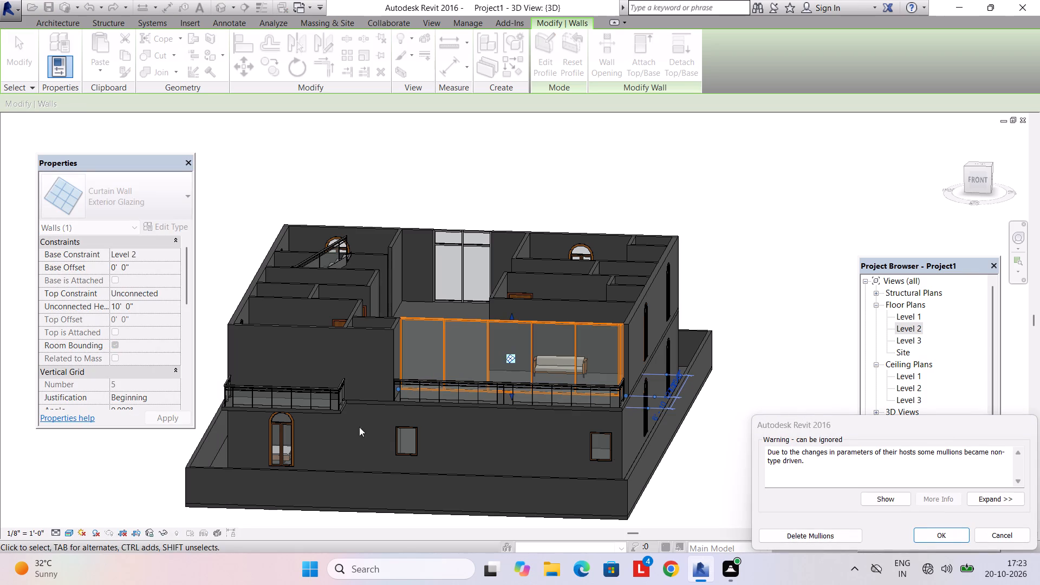
{"action": "left_click", "coordinate": [943, 533]}
{"action": "key", "text": "Escape"}
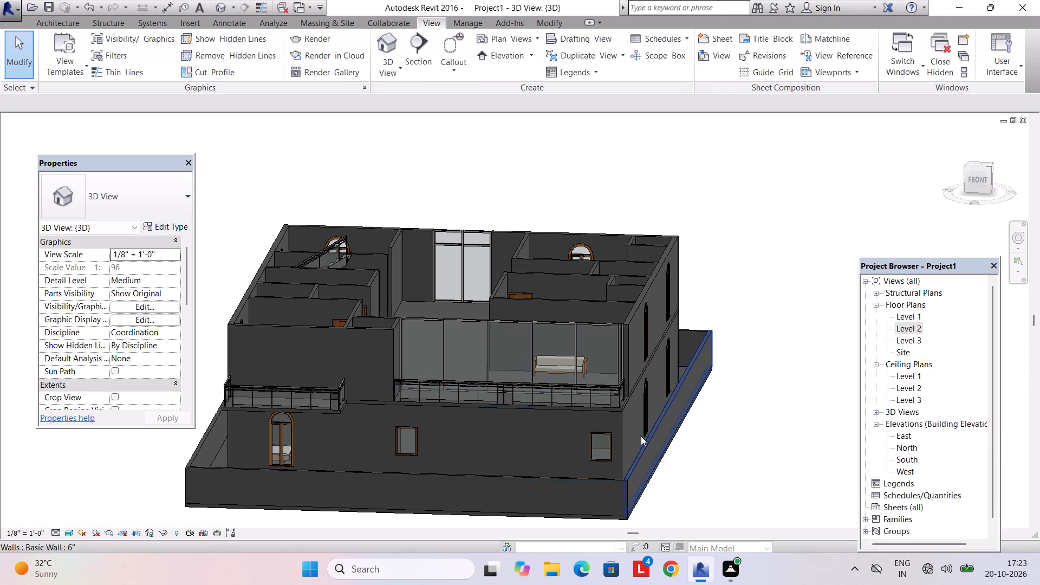
Examine the glazed front wall, balconies and upper-floor rooms from the front and side in the 3D view.
{"action": "middle_click_drag", "start_coordinate": [505, 399], "coordinate": [535, 464], "text": "shift"}
{"action": "middle_click_drag", "start_coordinate": [473, 380], "coordinate": [484, 428], "text": "shift"}
{"action": "scroll", "coordinate": [486, 360], "scroll_direction": "up", "scroll_amount": 3}
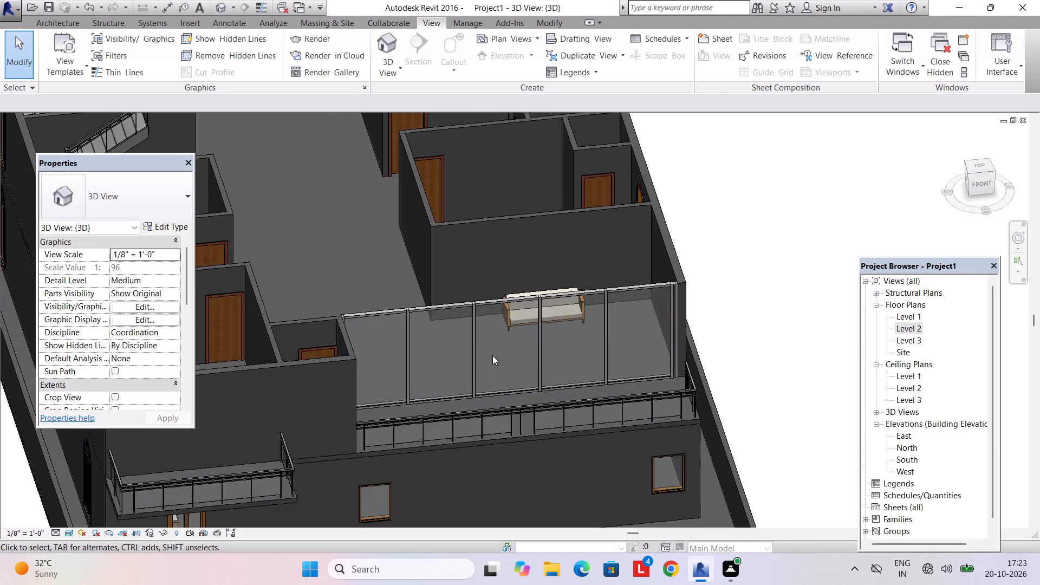
{"action": "middle_click_drag", "start_coordinate": [493, 356], "coordinate": [460, 209]}
{"action": "scroll", "coordinate": [456, 250], "scroll_direction": "down", "scroll_amount": 3}
{"action": "middle_click_drag", "start_coordinate": [462, 274], "coordinate": [480, 363]}
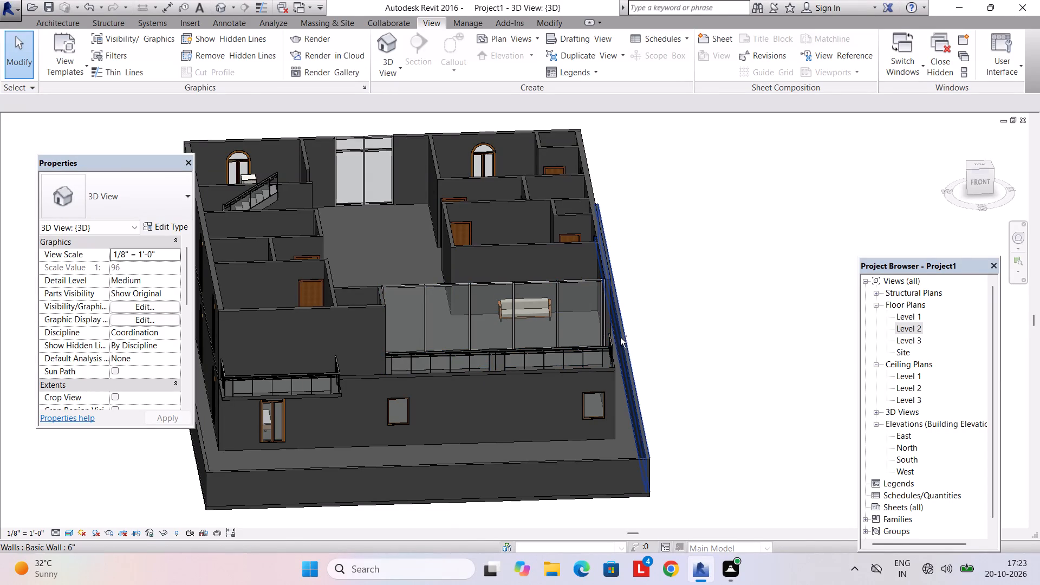
{"action": "middle_click_drag", "start_coordinate": [620, 337], "coordinate": [385, 375], "text": "shift"}
{"action": "scroll", "coordinate": [512, 349], "scroll_direction": "down", "scroll_amount": 4}
{"action": "middle_click_drag", "start_coordinate": [512, 360], "coordinate": [515, 379], "text": "shift"}
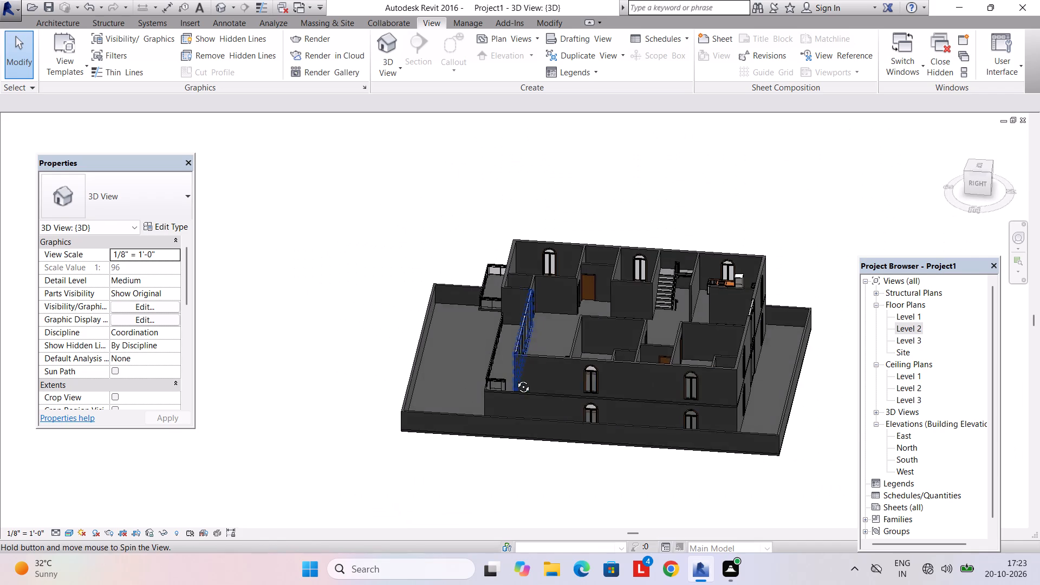
{"action": "middle_click_drag", "start_coordinate": [515, 379], "coordinate": [726, 317], "text": "shift"}
{"action": "middle_click_drag", "start_coordinate": [589, 337], "coordinate": [621, 337]}
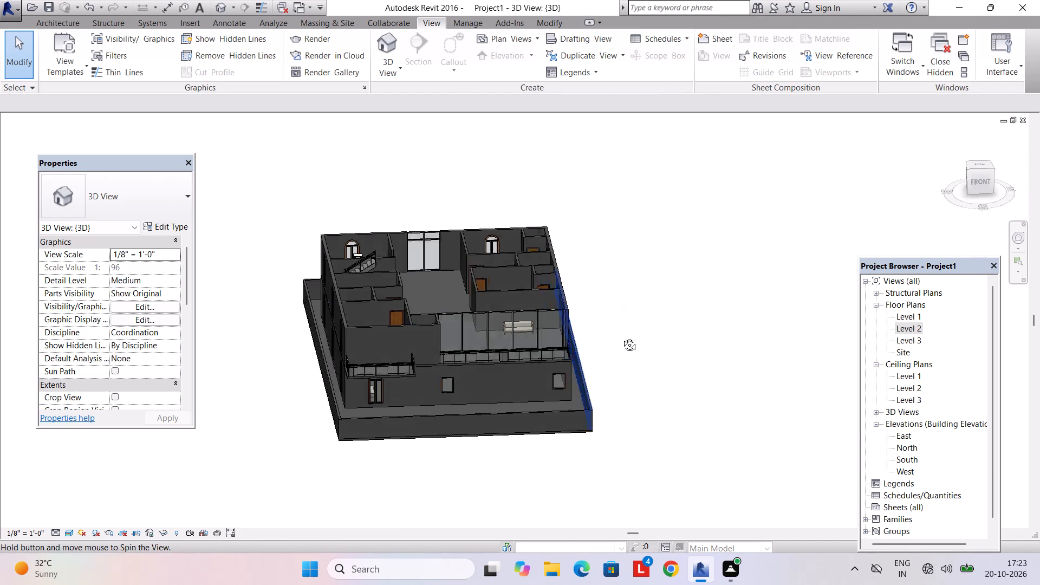
{"action": "middle_click_drag", "start_coordinate": [621, 337], "coordinate": [622, 337]}
{"action": "middle_click_drag", "start_coordinate": [583, 345], "coordinate": [535, 272]}
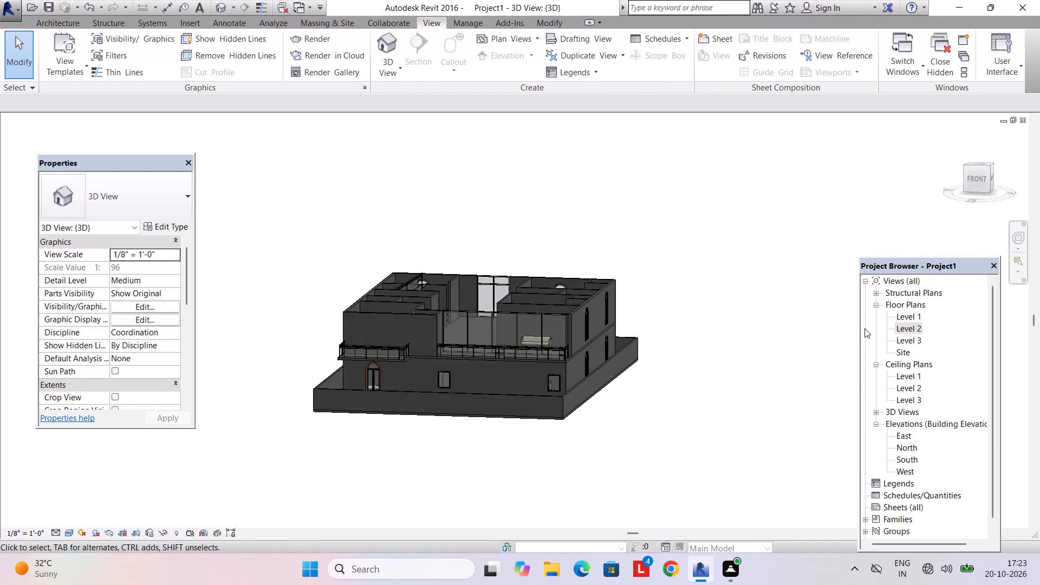
Open the Level 3 floor plan and start a 6" floor with a straight-line boundary.
{"action": "double_click", "coordinate": [922, 337]}
{"action": "double_click", "coordinate": [905, 341]}
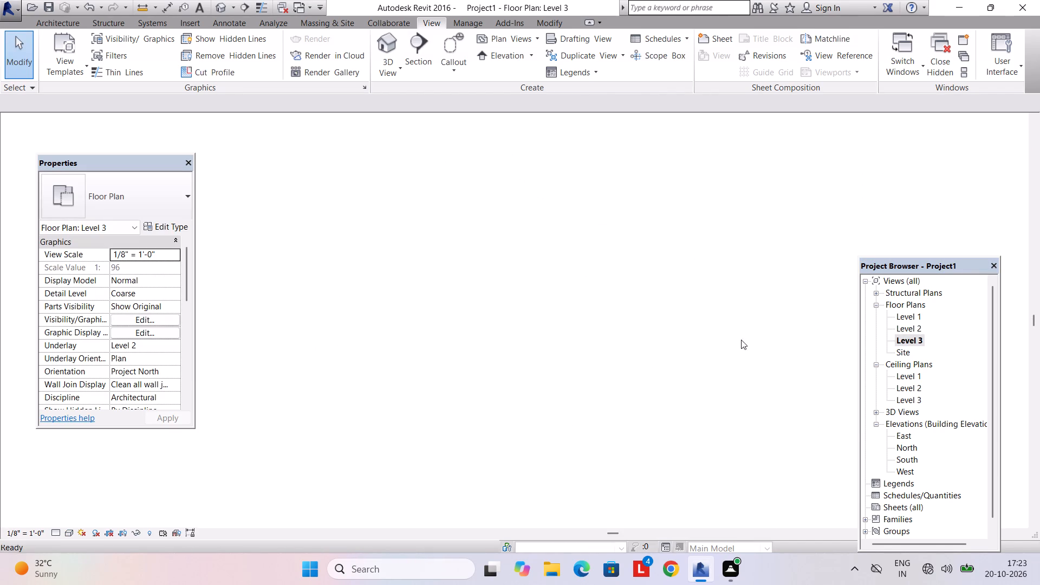
{"action": "scroll", "coordinate": [656, 336], "scroll_direction": "down", "scroll_amount": 15}
{"action": "middle_click_drag", "start_coordinate": [513, 332], "coordinate": [634, 344]}
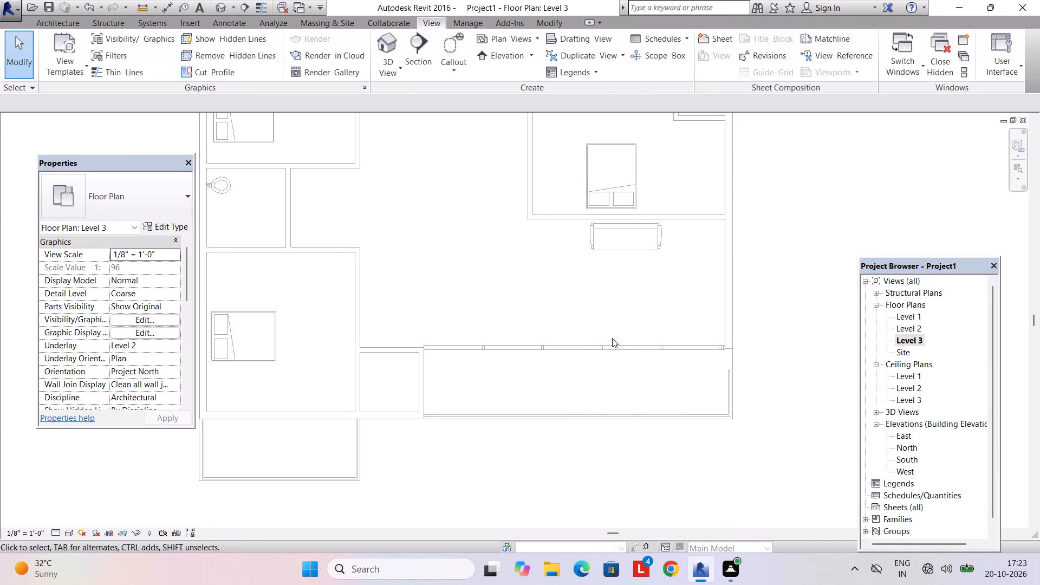
{"action": "scroll", "coordinate": [590, 334], "scroll_direction": "down", "scroll_amount": 4}
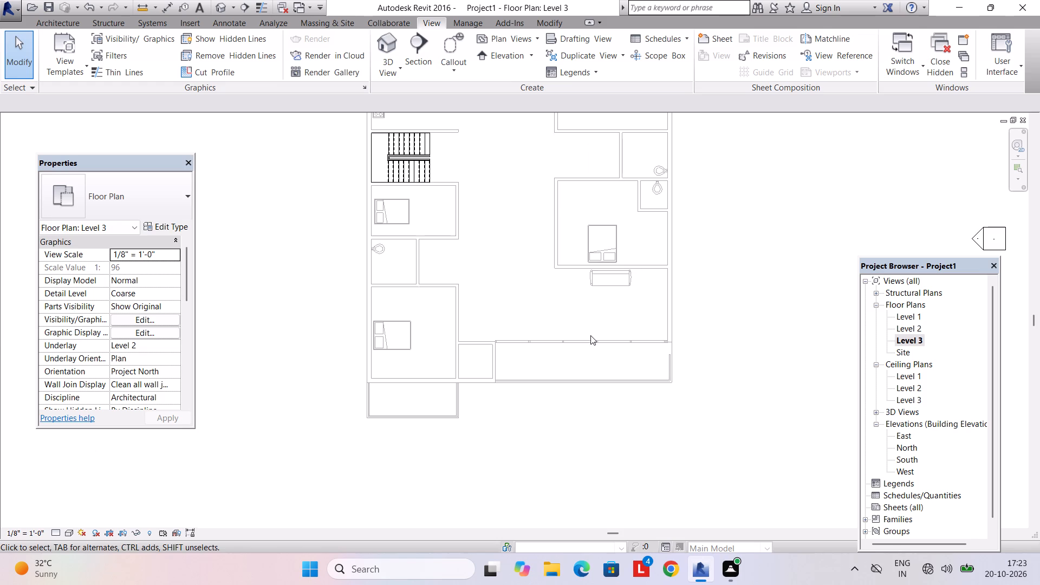
{"action": "middle_click_drag", "start_coordinate": [547, 298], "coordinate": [551, 352]}
{"action": "scroll", "coordinate": [550, 337], "scroll_direction": "down", "scroll_amount": 1}
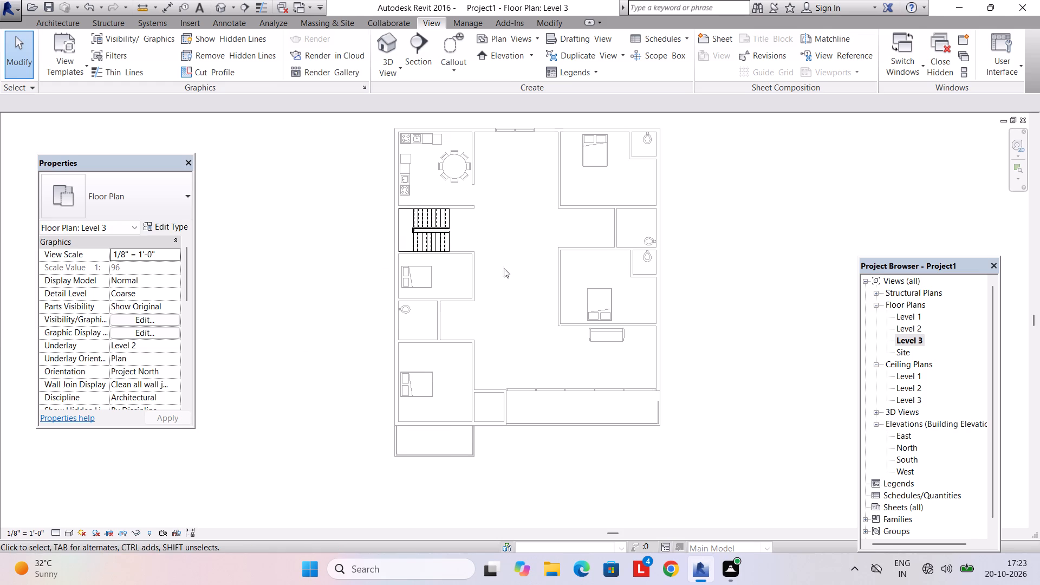
{"action": "left_click", "coordinate": [69, 26]}
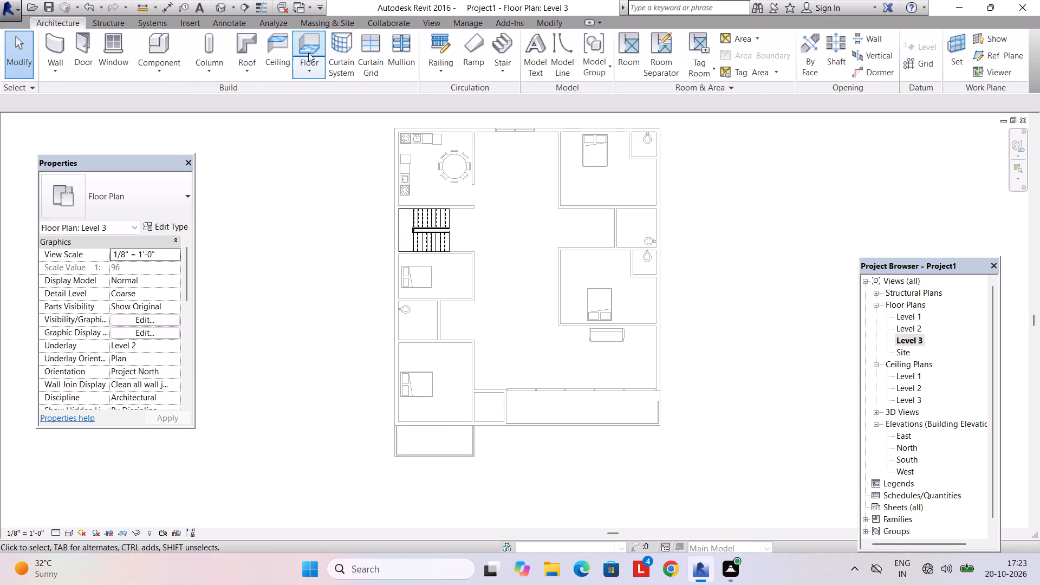
{"action": "left_click", "coordinate": [308, 47]}
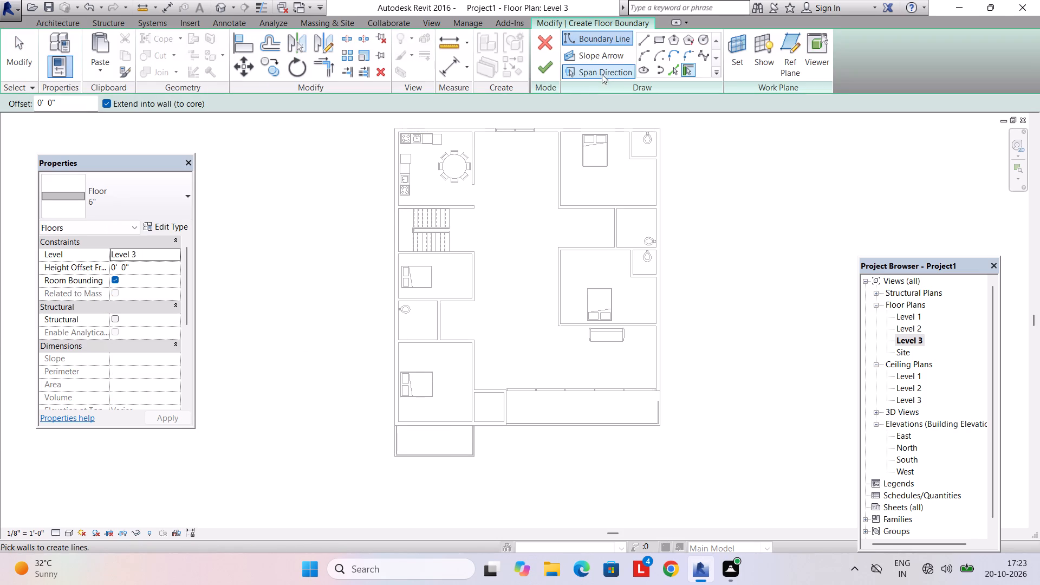
{"action": "left_click", "coordinate": [643, 38]}
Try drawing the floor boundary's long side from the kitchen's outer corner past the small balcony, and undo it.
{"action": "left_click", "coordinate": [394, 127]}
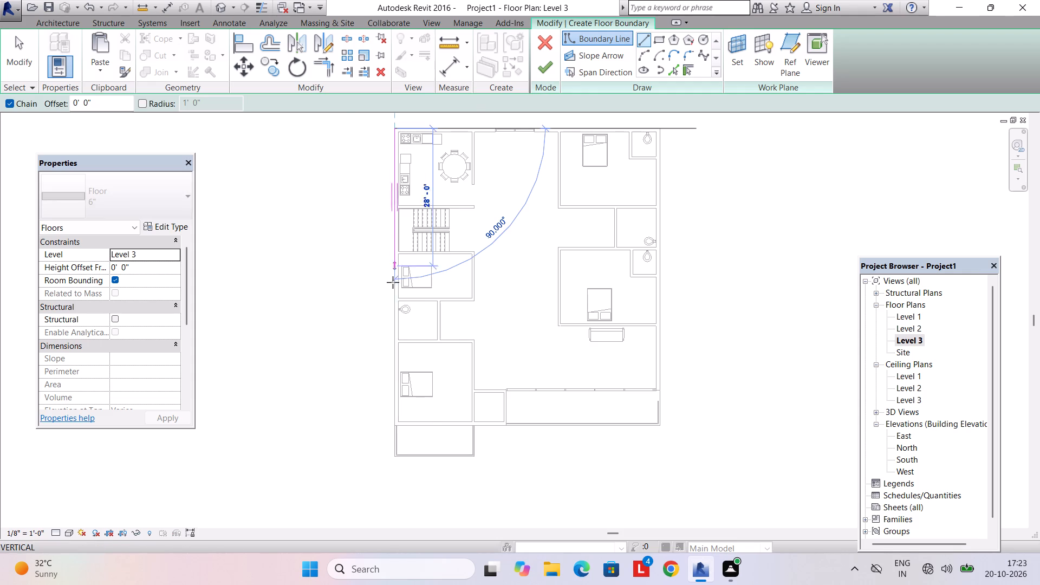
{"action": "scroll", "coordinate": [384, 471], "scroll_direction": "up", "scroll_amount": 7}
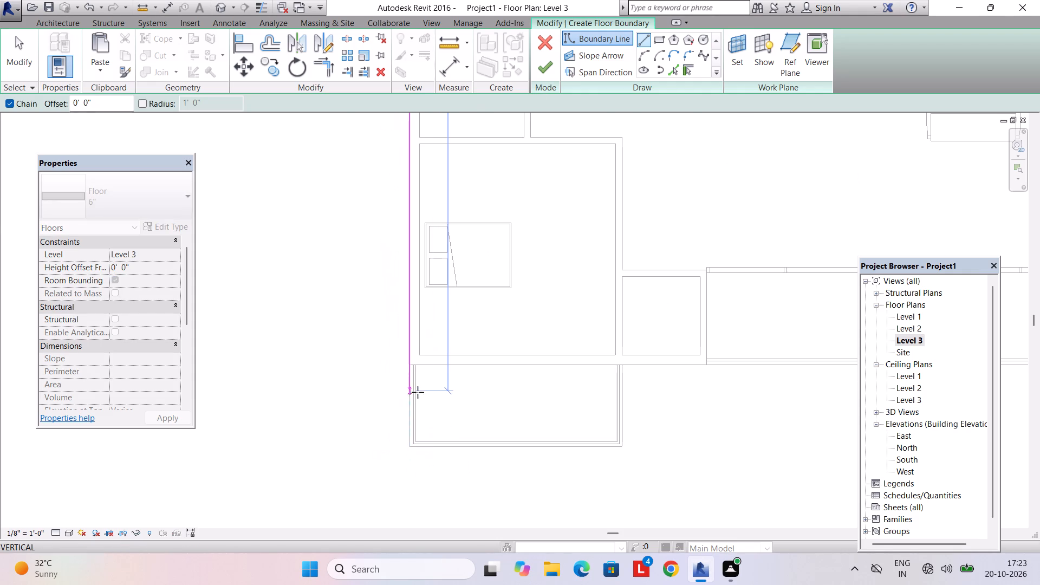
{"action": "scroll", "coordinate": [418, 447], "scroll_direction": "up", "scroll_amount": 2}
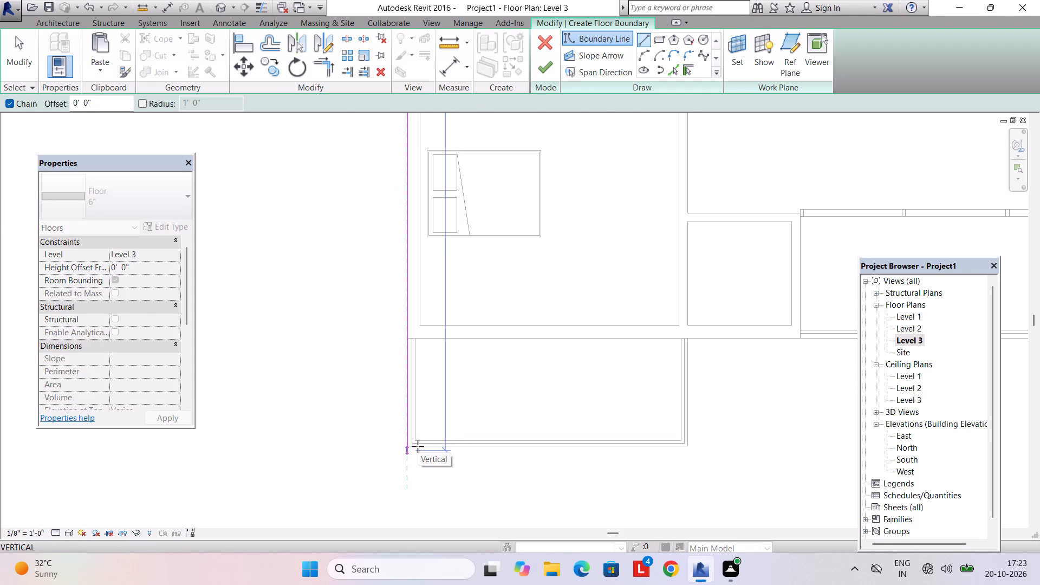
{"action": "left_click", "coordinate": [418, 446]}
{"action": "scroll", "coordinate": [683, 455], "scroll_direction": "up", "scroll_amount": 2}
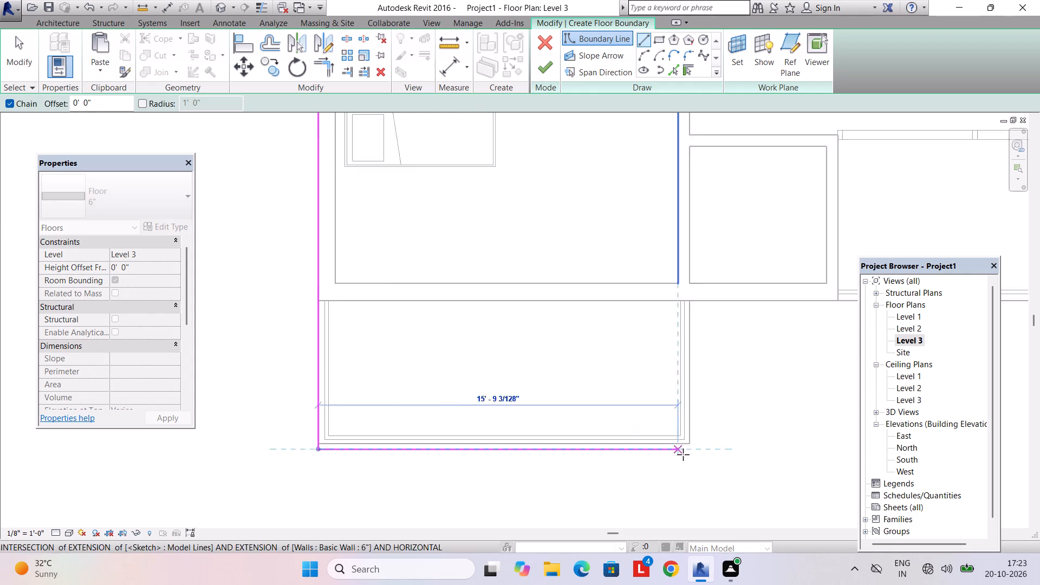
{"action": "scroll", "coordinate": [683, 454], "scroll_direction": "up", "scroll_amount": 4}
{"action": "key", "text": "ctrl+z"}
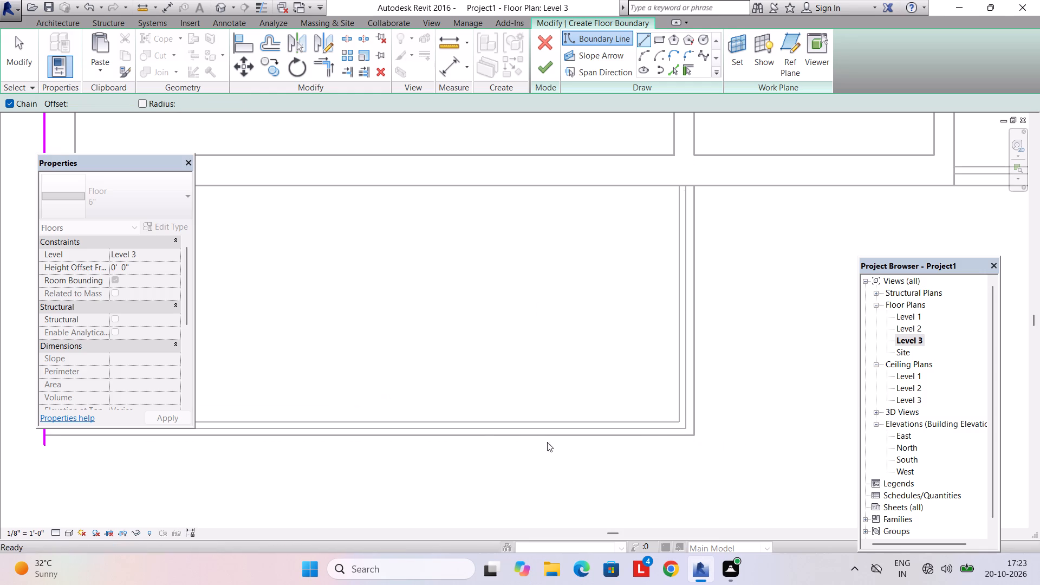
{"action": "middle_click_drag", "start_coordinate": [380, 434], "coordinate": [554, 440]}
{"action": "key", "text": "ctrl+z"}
Draw the floor boundary's long side edge from the kitchen's outer corner to the small balcony's outer front corner.
{"action": "scroll", "coordinate": [338, 366], "scroll_direction": "down", "scroll_amount": 5}
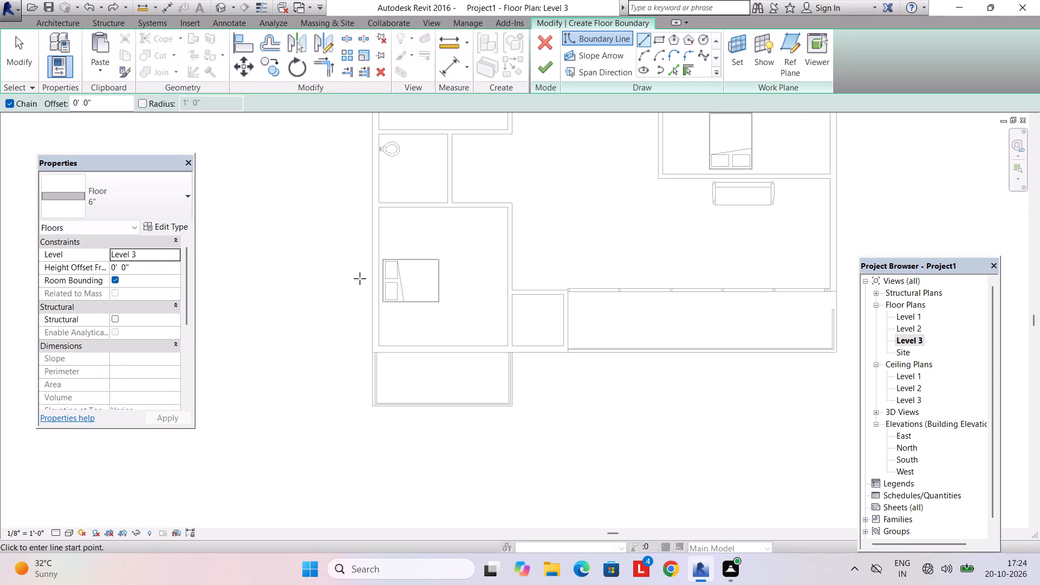
{"action": "middle_click_drag", "start_coordinate": [360, 287], "coordinate": [354, 404]}
{"action": "middle_click_drag", "start_coordinate": [389, 259], "coordinate": [391, 307]}
{"action": "scroll", "coordinate": [369, 225], "scroll_direction": "down", "scroll_amount": 1}
{"action": "middle_click_drag", "start_coordinate": [369, 231], "coordinate": [370, 383]}
{"action": "middle_click_drag", "start_coordinate": [351, 249], "coordinate": [351, 263]}
{"action": "scroll", "coordinate": [362, 220], "scroll_direction": "up", "scroll_amount": 3}
{"action": "left_click", "coordinate": [368, 180]}
{"action": "middle_click_drag", "start_coordinate": [369, 343], "coordinate": [367, 196]}
{"action": "scroll", "coordinate": [363, 262], "scroll_direction": "down", "scroll_amount": 3}
{"action": "middle_click_drag", "start_coordinate": [362, 369], "coordinate": [369, 199]}
{"action": "scroll", "coordinate": [369, 199], "scroll_direction": "down", "scroll_amount": 1}
{"action": "scroll", "coordinate": [357, 448], "scroll_direction": "up", "scroll_amount": 7}
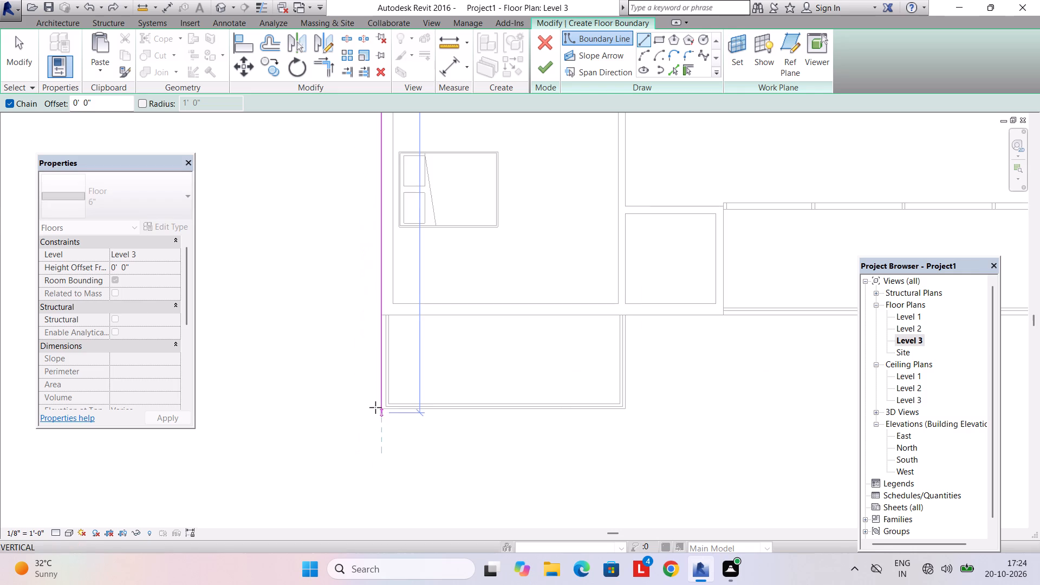
{"action": "scroll", "coordinate": [375, 407], "scroll_direction": "up", "scroll_amount": 7}
{"action": "left_click", "coordinate": [383, 428]}
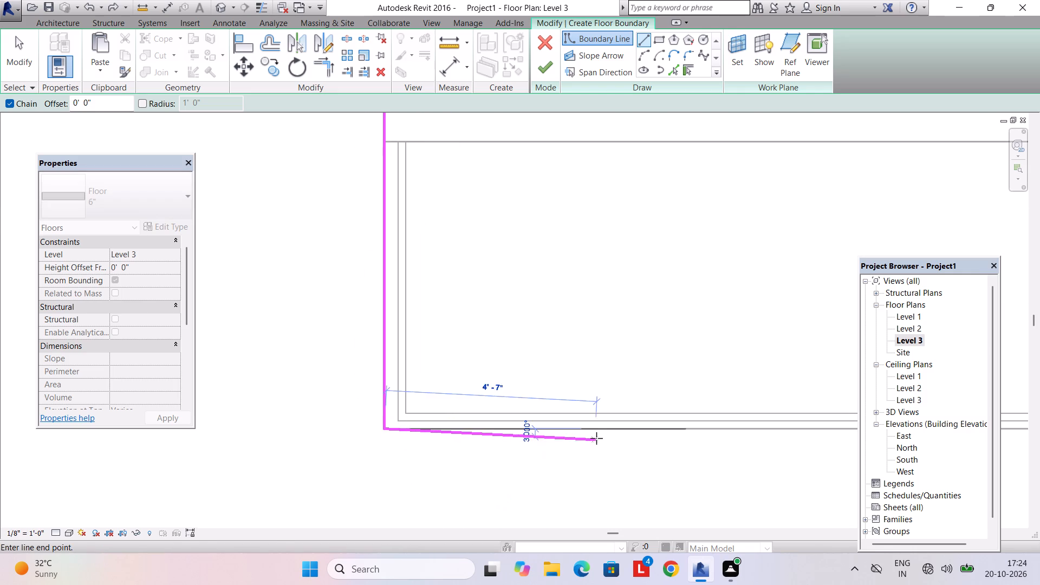
Continue the floor boundary 16' 3" along the small balcony's front edge and 6' 3" back to the house wall.
{"action": "middle_click_drag", "start_coordinate": [596, 438], "coordinate": [266, 439]}
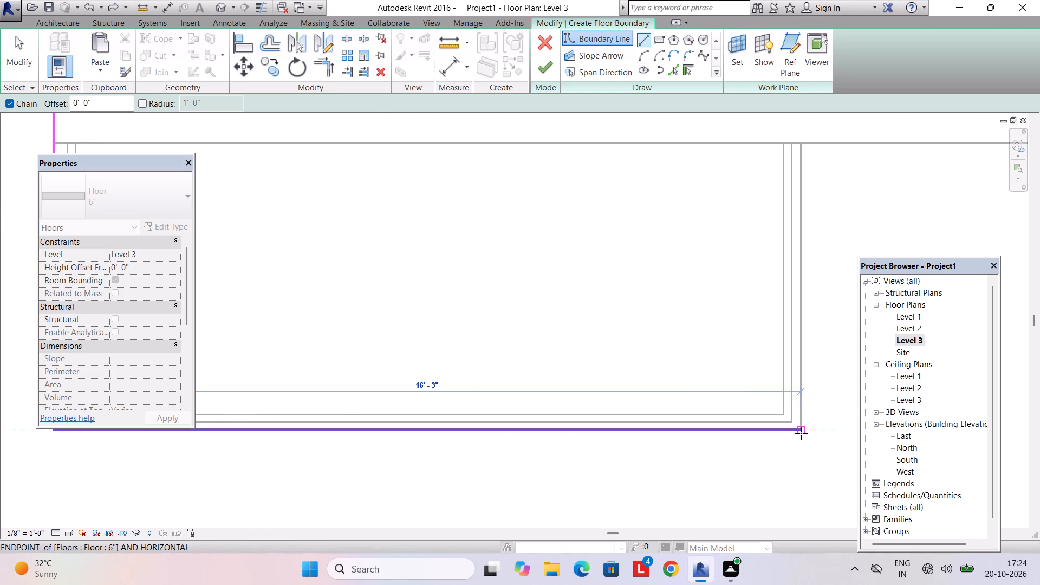
{"action": "left_click", "coordinate": [802, 430]}
{"action": "left_click", "coordinate": [804, 147]}
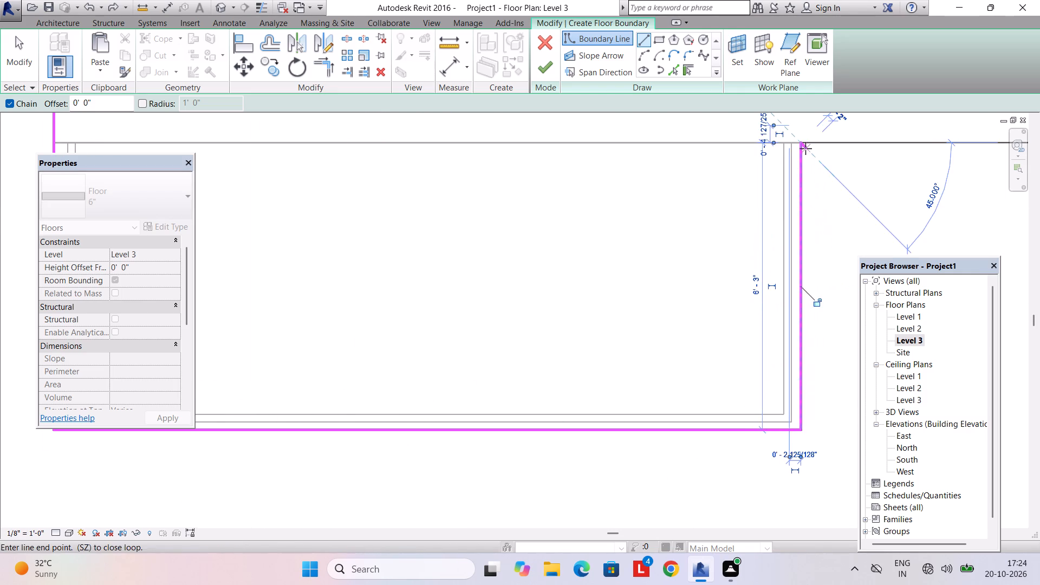
Continue the floor boundary 6' 6" along the small corner room's front wall and about 7' 1" along its side to the curtain wall.
{"action": "middle_click_drag", "start_coordinate": [807, 153], "coordinate": [392, 409]}
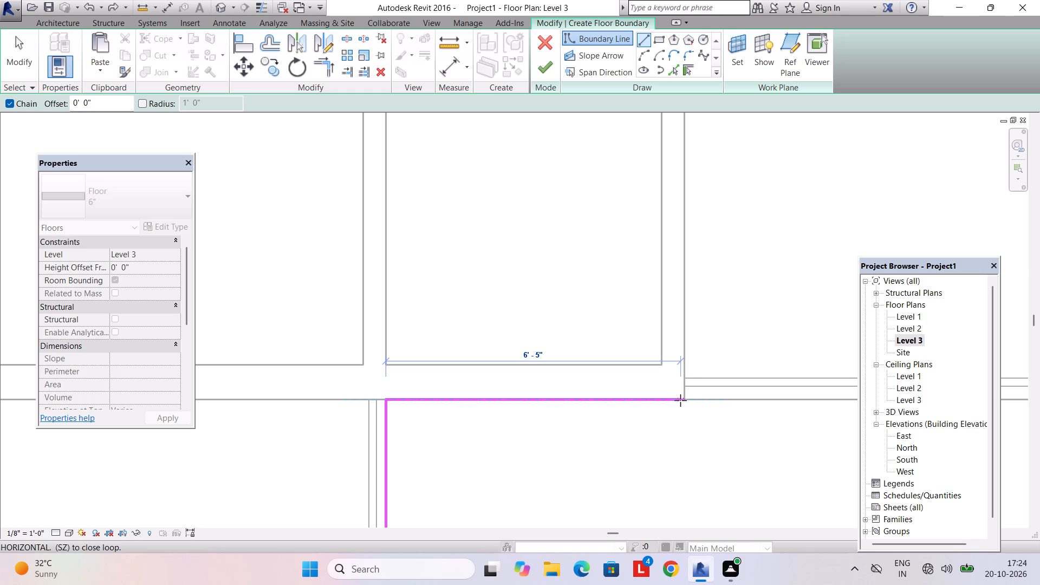
{"action": "scroll", "coordinate": [685, 396], "scroll_direction": "down", "scroll_amount": 10}
{"action": "middle_click_drag", "start_coordinate": [685, 396], "coordinate": [640, 411]}
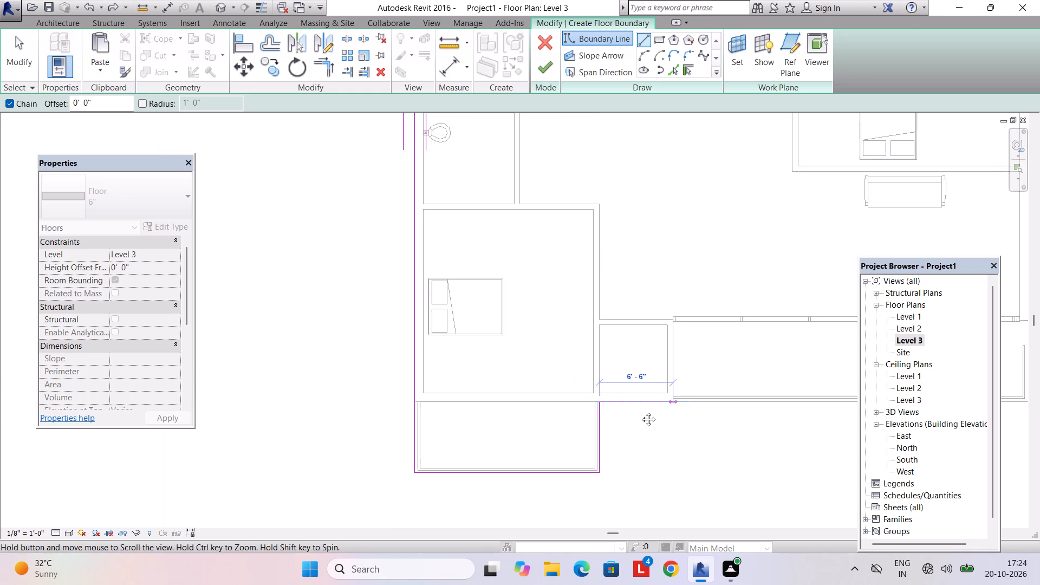
{"action": "middle_click_drag", "start_coordinate": [640, 411], "coordinate": [632, 416]}
{"action": "left_click", "coordinate": [632, 416]}
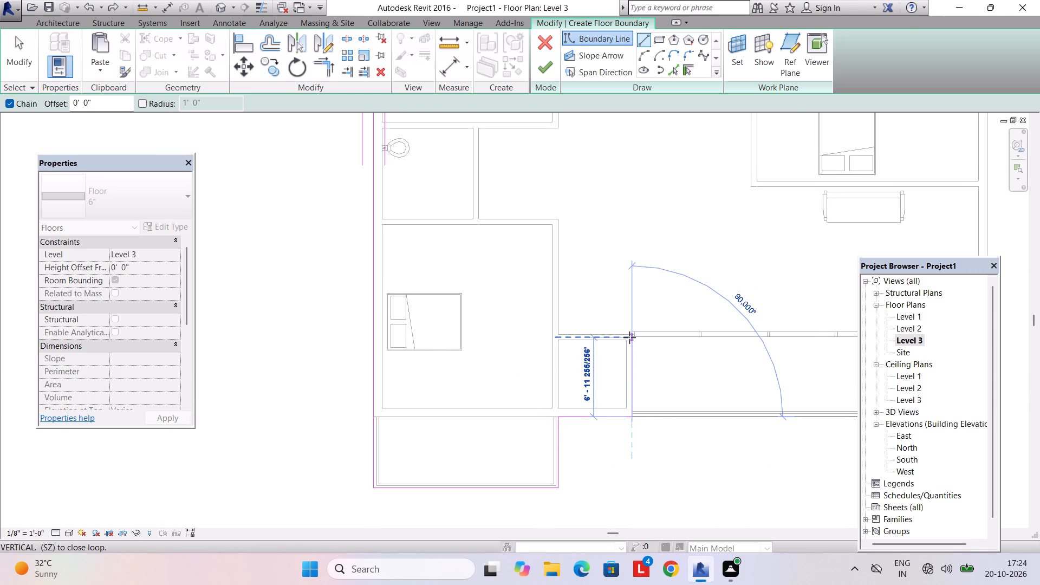
{"action": "middle_click_drag", "start_coordinate": [629, 338], "coordinate": [610, 414]}
{"action": "scroll", "coordinate": [610, 414], "scroll_direction": "up", "scroll_amount": 6}
{"action": "left_click", "coordinate": [612, 413]}
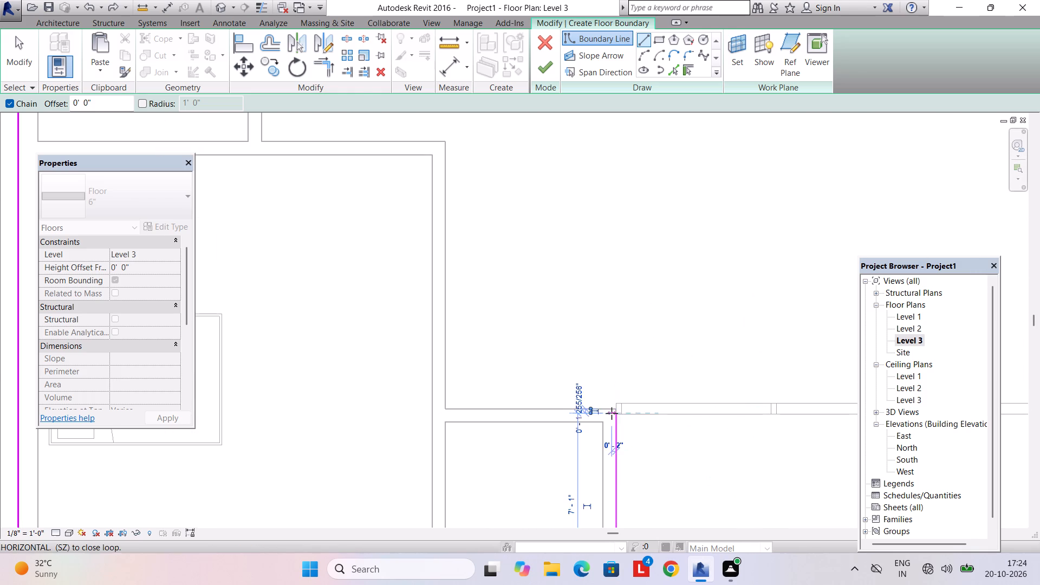
Continue the floor boundary along the outer face of the curtain wall to the house's outer front corner.
{"action": "middle_click_drag", "start_coordinate": [771, 414], "coordinate": [276, 415]}
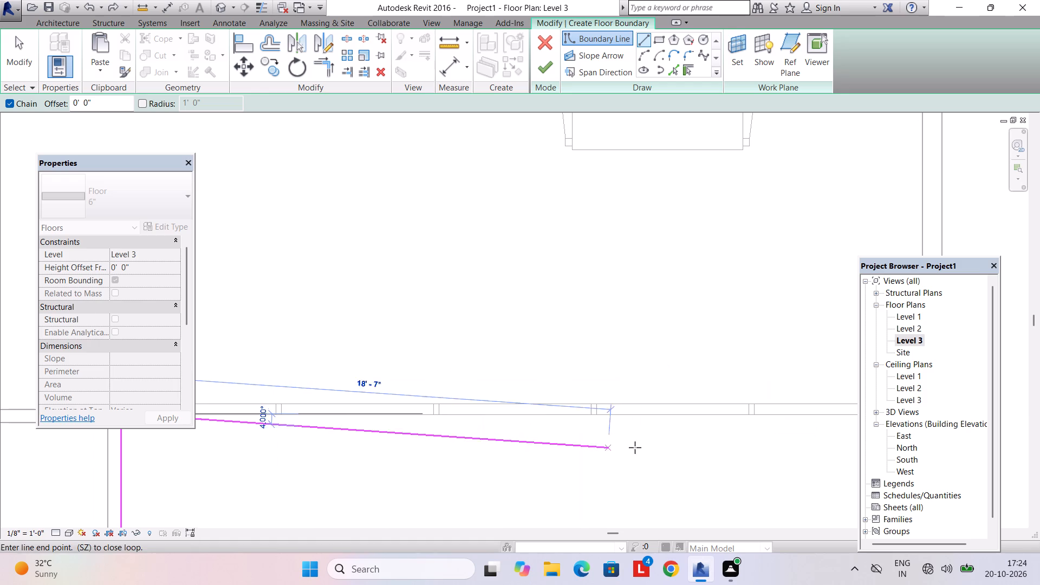
{"action": "middle_click_drag", "start_coordinate": [747, 422], "coordinate": [348, 419]}
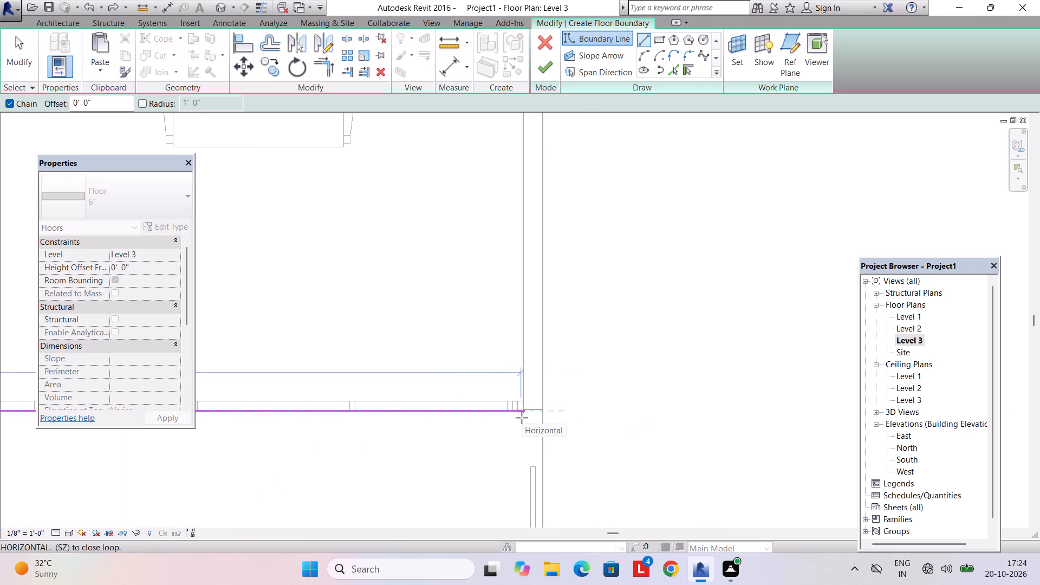
{"action": "left_click", "coordinate": [541, 413]}
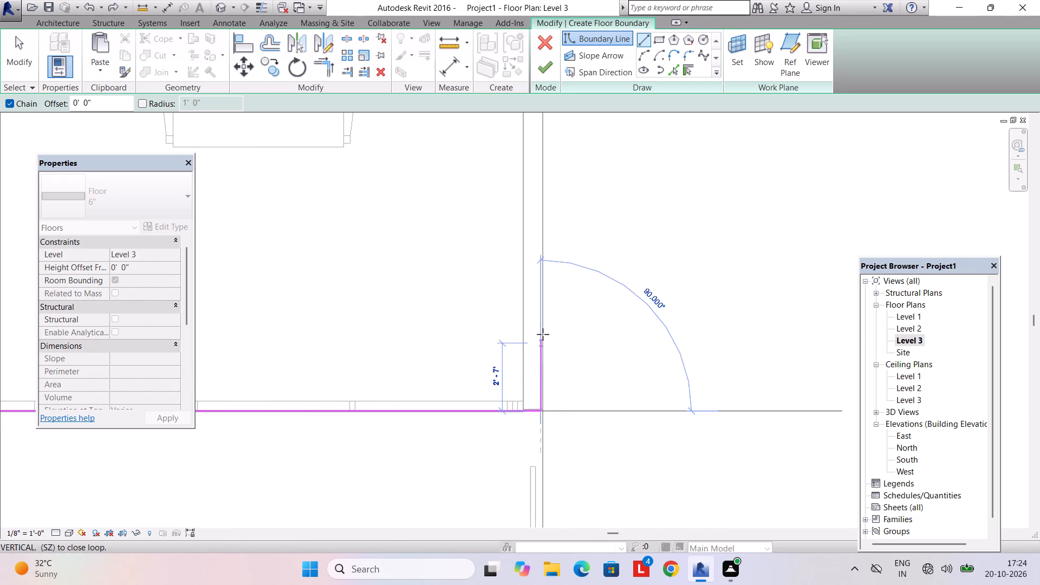
{"action": "key", "text": "ctrl+z"}
{"action": "scroll", "coordinate": [545, 344], "scroll_direction": "up", "scroll_amount": 2}
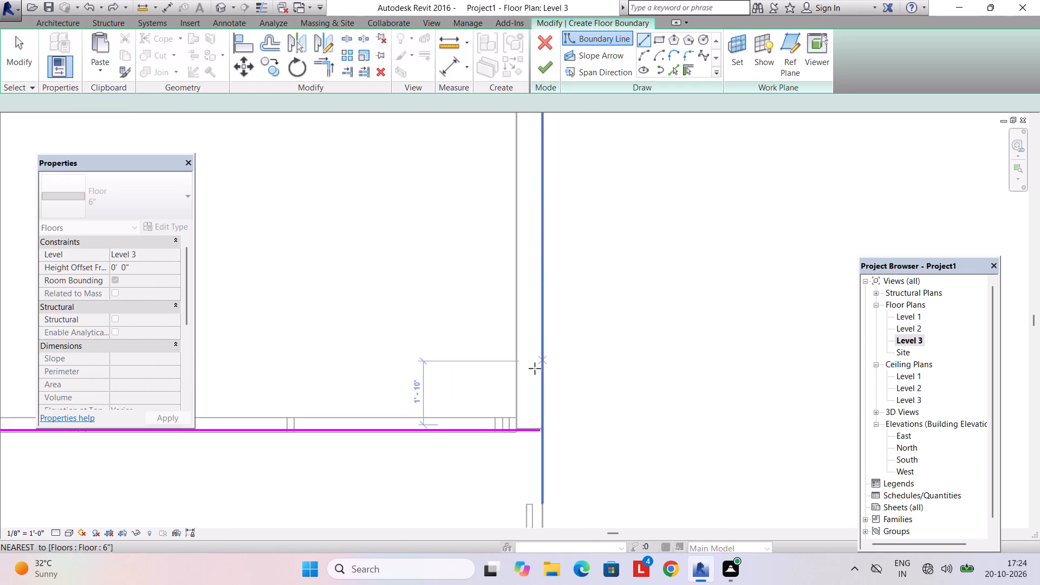
{"action": "scroll", "coordinate": [535, 368], "scroll_direction": "up", "scroll_amount": 4}
{"action": "scroll", "coordinate": [545, 459], "scroll_direction": "up", "scroll_amount": 3}
{"action": "left_click", "coordinate": [544, 455]}
{"action": "left_click", "coordinate": [555, 456]}
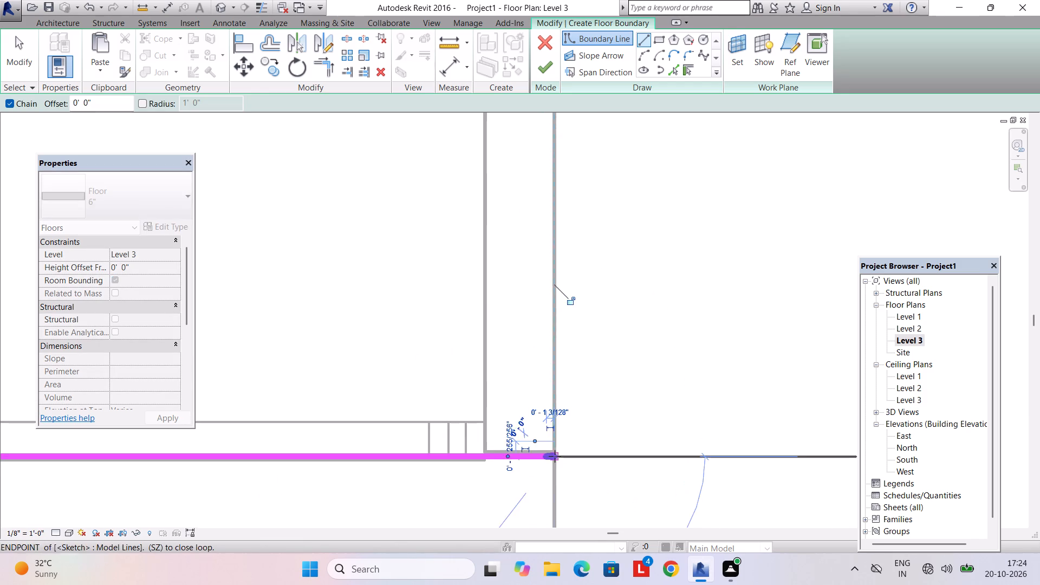
Draw the floor boundary along the bedroom-side outer wall from the curtain wall's corner to the back corner beside the toilet.
{"action": "scroll", "coordinate": [561, 296], "scroll_direction": "down", "scroll_amount": 8}
{"action": "scroll", "coordinate": [557, 222], "scroll_direction": "down", "scroll_amount": 1}
{"action": "middle_click_drag", "start_coordinate": [553, 261], "coordinate": [523, 488]}
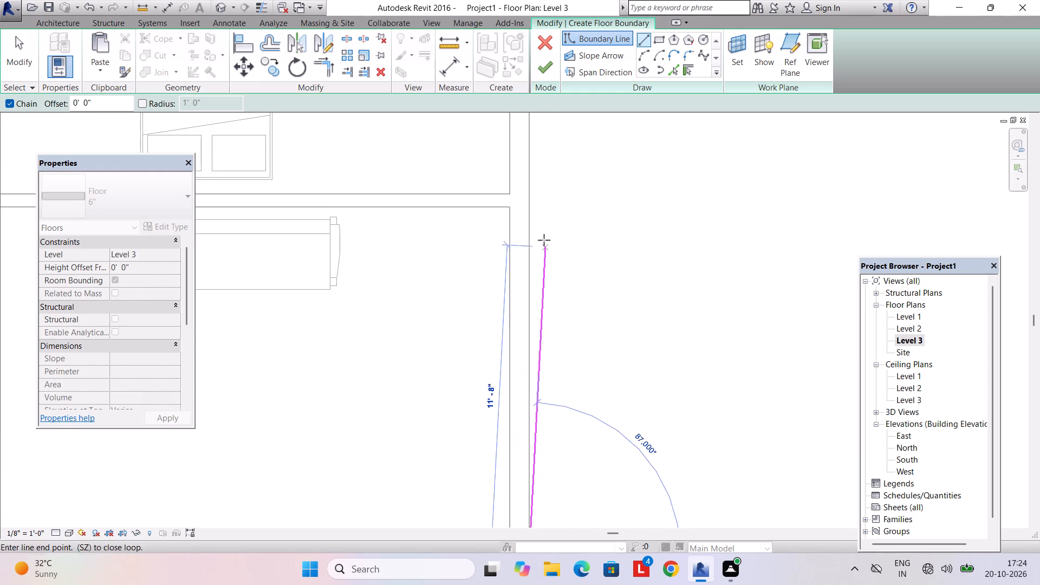
{"action": "middle_click_drag", "start_coordinate": [538, 263], "coordinate": [620, 555]}
{"action": "scroll", "coordinate": [538, 289], "scroll_direction": "down", "scroll_amount": 1}
{"action": "scroll", "coordinate": [643, 321], "scroll_direction": "down", "scroll_amount": 4}
{"action": "scroll", "coordinate": [632, 230], "scroll_direction": "down", "scroll_amount": 1}
{"action": "middle_click_drag", "start_coordinate": [632, 232], "coordinate": [624, 538]}
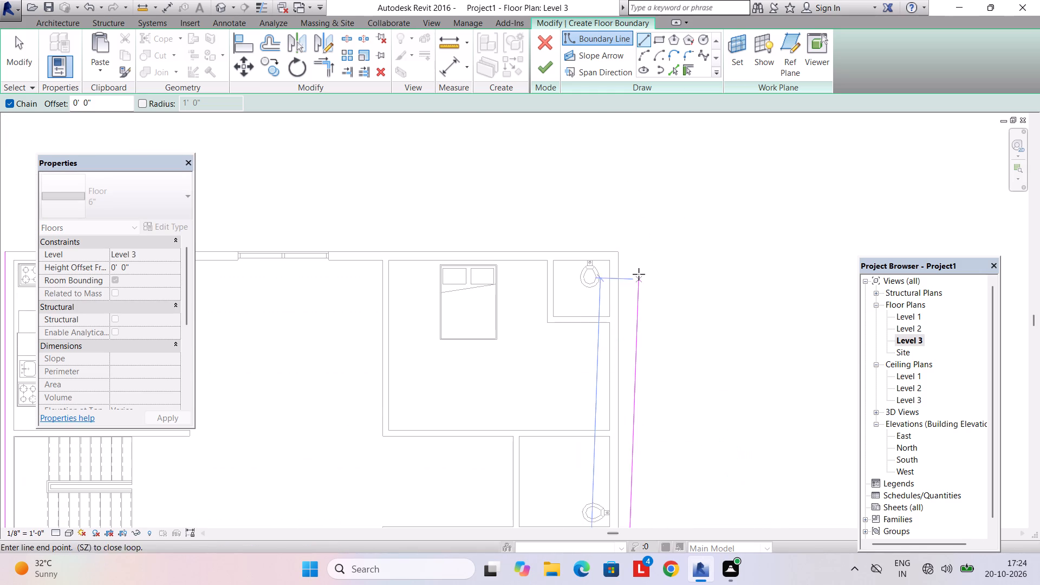
{"action": "scroll", "coordinate": [621, 251], "scroll_direction": "up", "scroll_amount": 7}
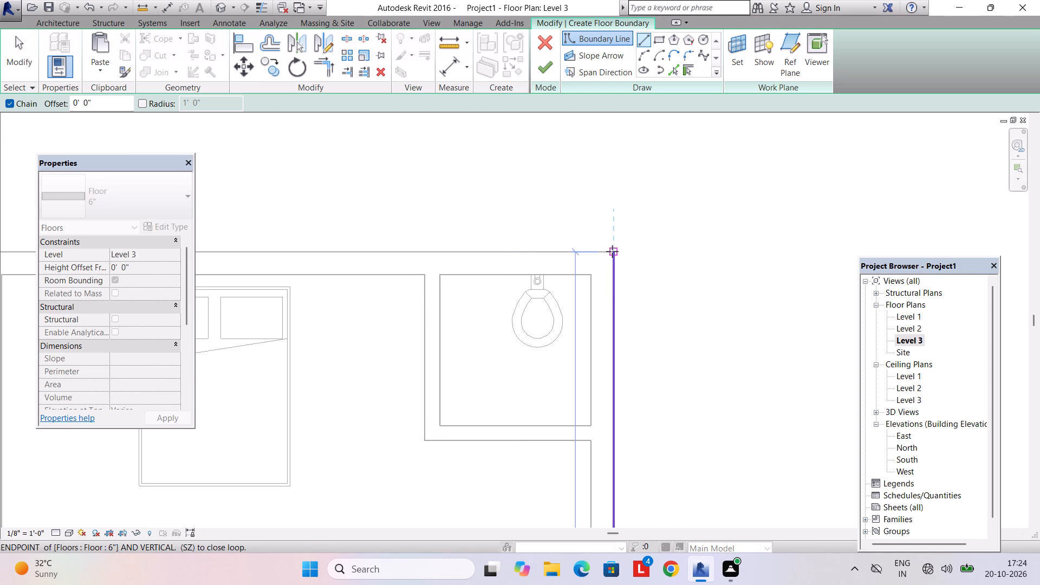
{"action": "left_click", "coordinate": [612, 251]}
Draw the floor boundary's back edge about 54' 3" along the back wall to just past the kitchen's outer corner.
{"action": "middle_click_drag", "start_coordinate": [547, 259], "coordinate": [839, 288]}
{"action": "scroll", "coordinate": [655, 263], "scroll_direction": "down", "scroll_amount": 4}
{"action": "middle_click_drag", "start_coordinate": [402, 276], "coordinate": [708, 298]}
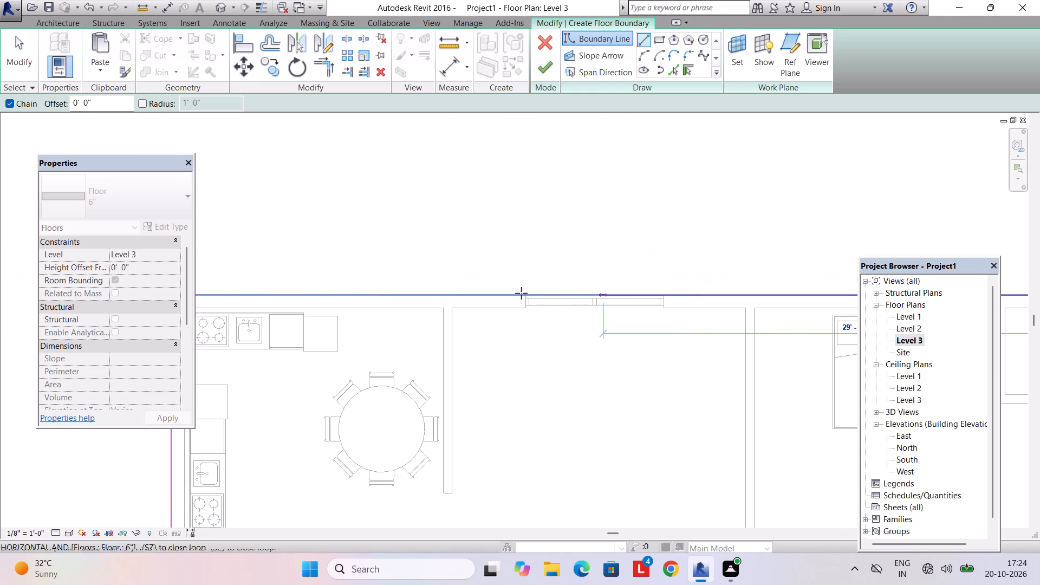
{"action": "middle_click_drag", "start_coordinate": [384, 288], "coordinate": [509, 299]}
{"action": "scroll", "coordinate": [292, 297], "scroll_direction": "up", "scroll_amount": 2}
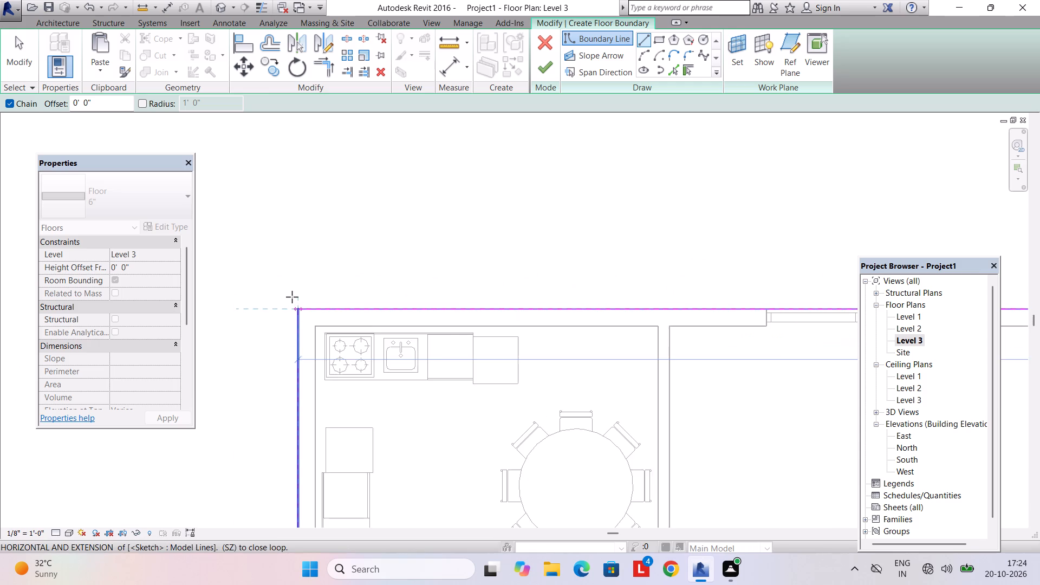
{"action": "scroll", "coordinate": [292, 297], "scroll_direction": "up", "scroll_amount": 3}
{"action": "left_click", "coordinate": [292, 297]}
{"action": "key", "text": "ctrl+z"}
Shorten the back boundary edge to about 54' so it meets the long side at the kitchen corner, and finish the floor.
{"action": "scroll", "coordinate": [310, 313], "scroll_direction": "up", "scroll_amount": 2}
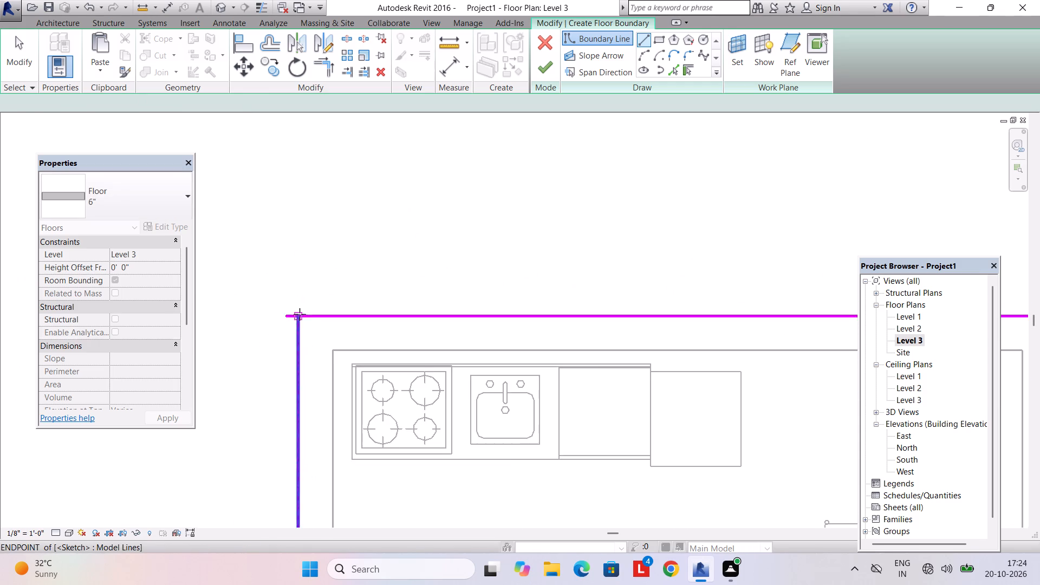
{"action": "scroll", "coordinate": [285, 318], "scroll_direction": "up", "scroll_amount": 1}
{"action": "left_click", "coordinate": [286, 317]}
{"action": "left_click_drag", "start_coordinate": [286, 315], "coordinate": [289, 316]}
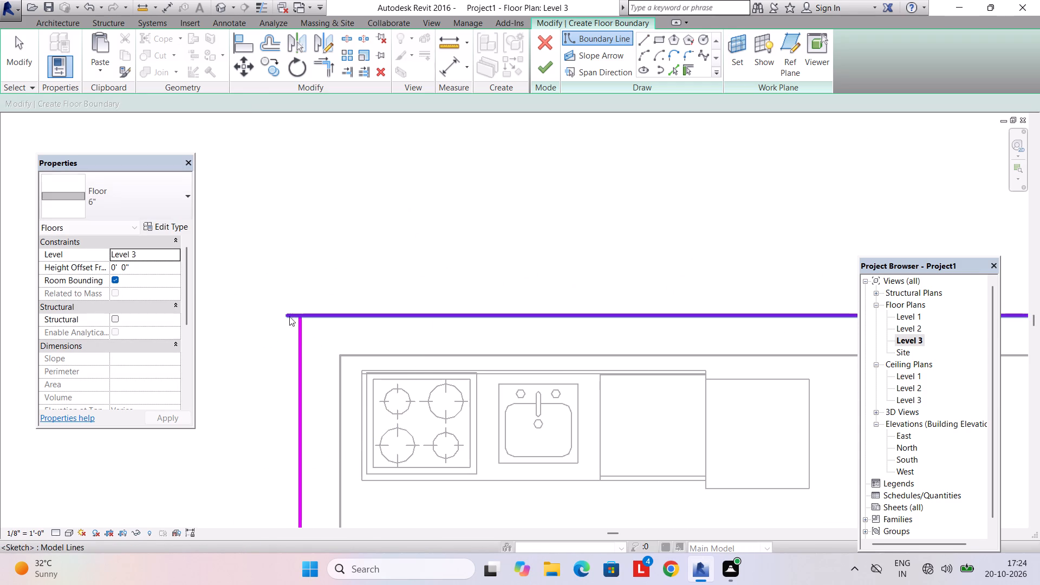
{"action": "left_click_drag", "start_coordinate": [289, 316], "coordinate": [300, 317]}
{"action": "key", "text": "grave"}
{"action": "key", "text": "Escape"}
{"action": "key", "text": "Escape"}
{"action": "key", "text": "Escape"}
{"action": "scroll", "coordinate": [285, 316], "scroll_direction": "up", "scroll_amount": 3}
{"action": "left_click", "coordinate": [290, 312]}
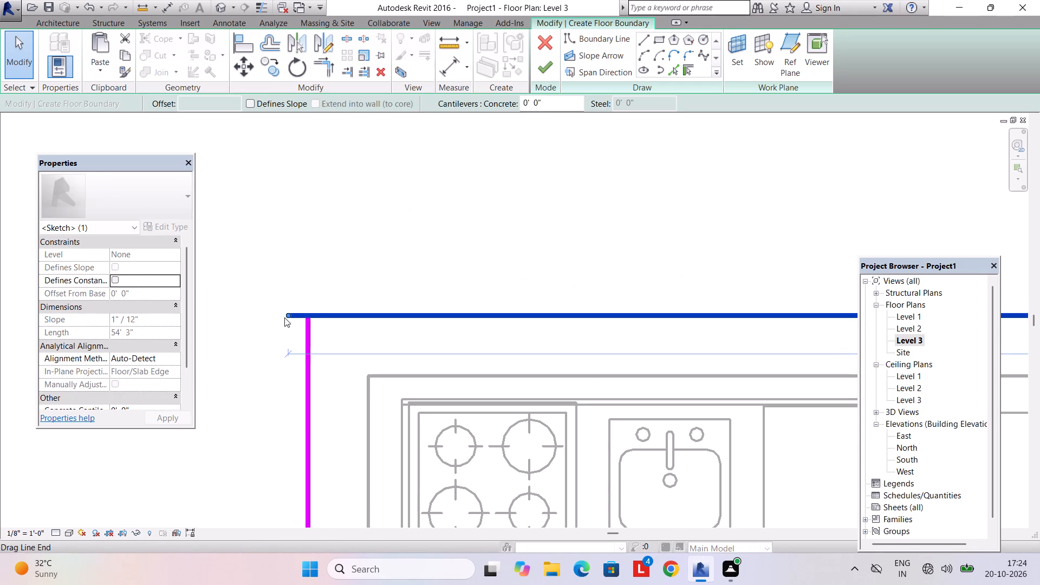
{"action": "left_click_drag", "start_coordinate": [287, 316], "coordinate": [307, 316]}
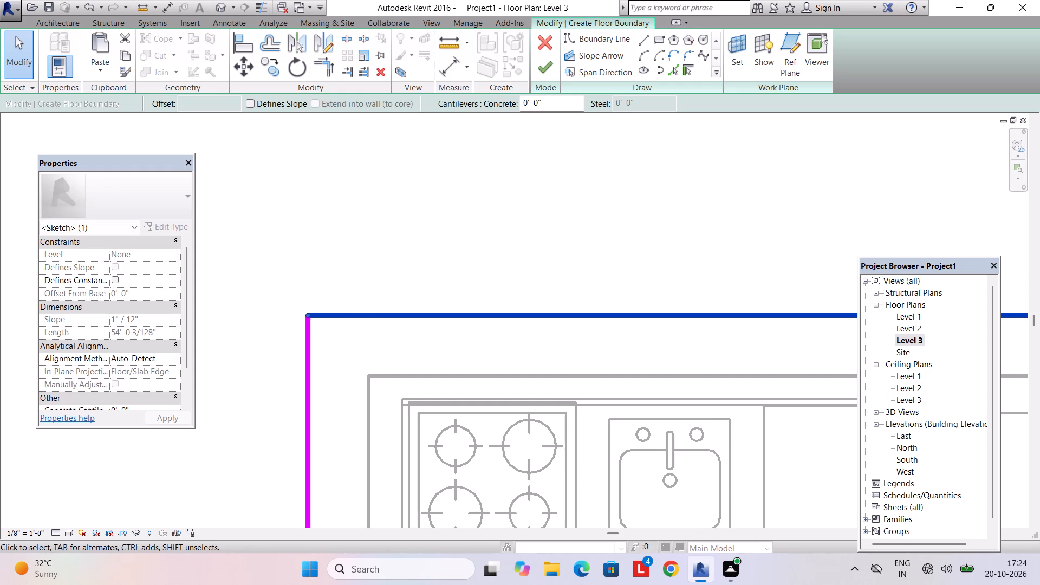
{"action": "left_click", "coordinate": [536, 71]}
{"action": "key", "text": "Escape"}
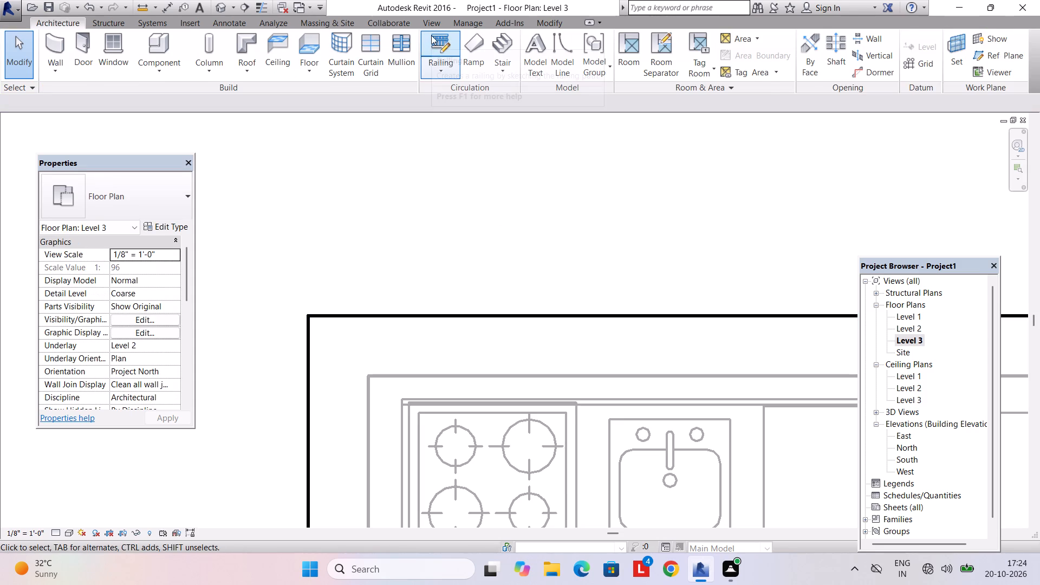
Examine the house in 3D from the front, side and above to check how the Level 3 slab covers it.
{"action": "left_click", "coordinate": [428, 23]}
{"action": "left_click", "coordinate": [388, 43]}
{"action": "scroll", "coordinate": [500, 287], "scroll_direction": "down", "scroll_amount": 2}
{"action": "middle_click_drag", "start_coordinate": [499, 294], "coordinate": [523, 387], "text": "shift"}
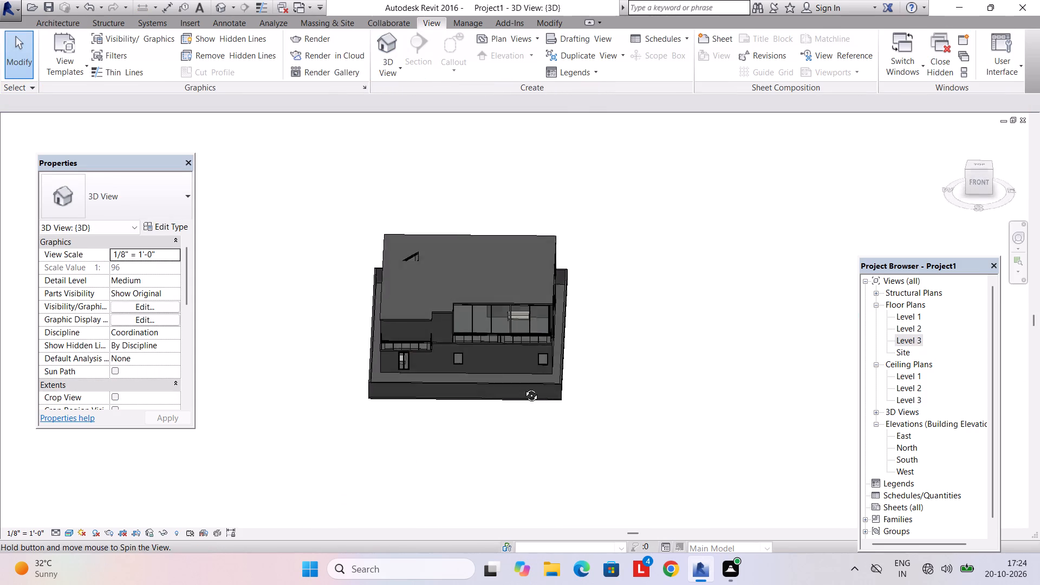
{"action": "middle_click_drag", "start_coordinate": [523, 387], "coordinate": [326, 405], "text": "shift"}
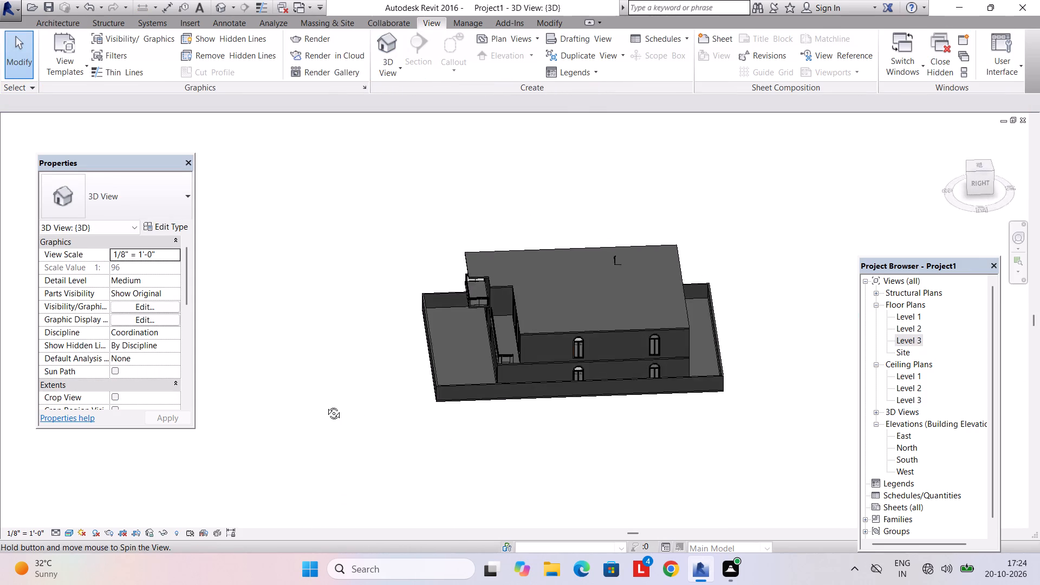
{"action": "middle_click_drag", "start_coordinate": [326, 405], "coordinate": [519, 300], "text": "shift"}
{"action": "scroll", "coordinate": [521, 310], "scroll_direction": "up", "scroll_amount": 3}
{"action": "middle_click_drag", "start_coordinate": [503, 335], "coordinate": [505, 291]}
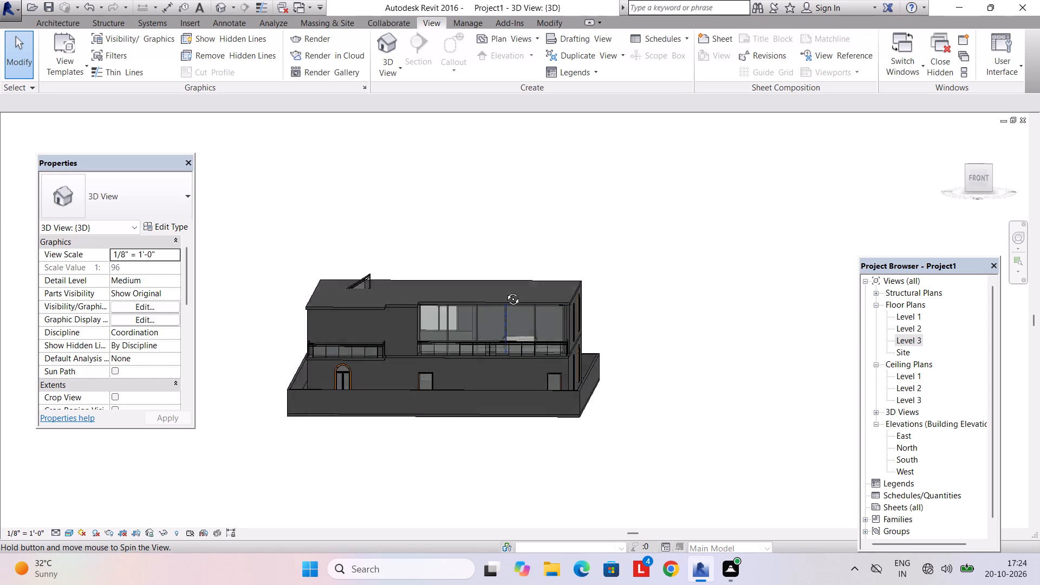
{"action": "middle_click_drag", "start_coordinate": [505, 291], "coordinate": [506, 304]}
{"action": "scroll", "coordinate": [392, 327], "scroll_direction": "up", "scroll_amount": 3}
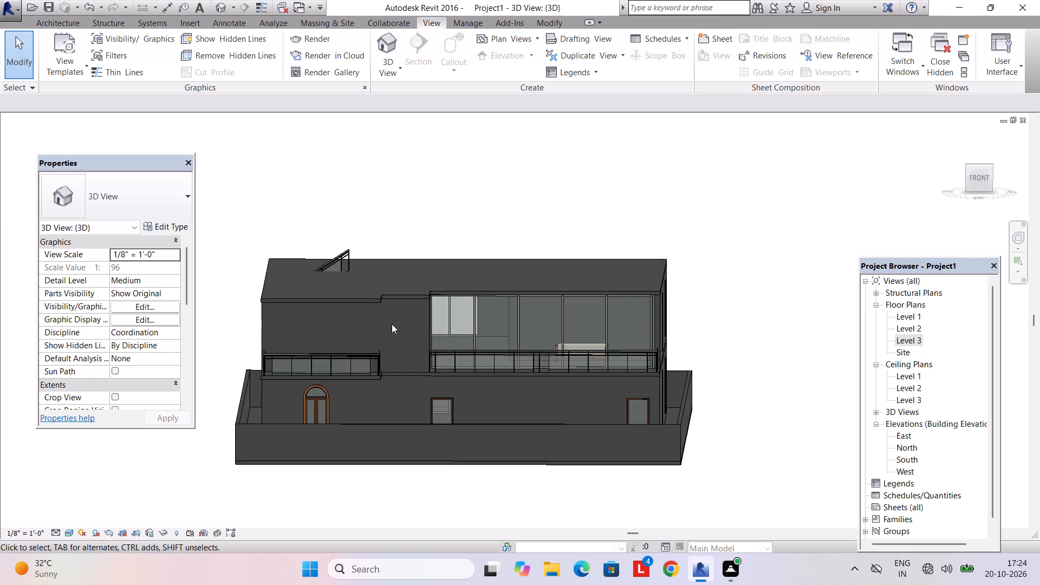
{"action": "middle_click_drag", "start_coordinate": [398, 329], "coordinate": [395, 336]}
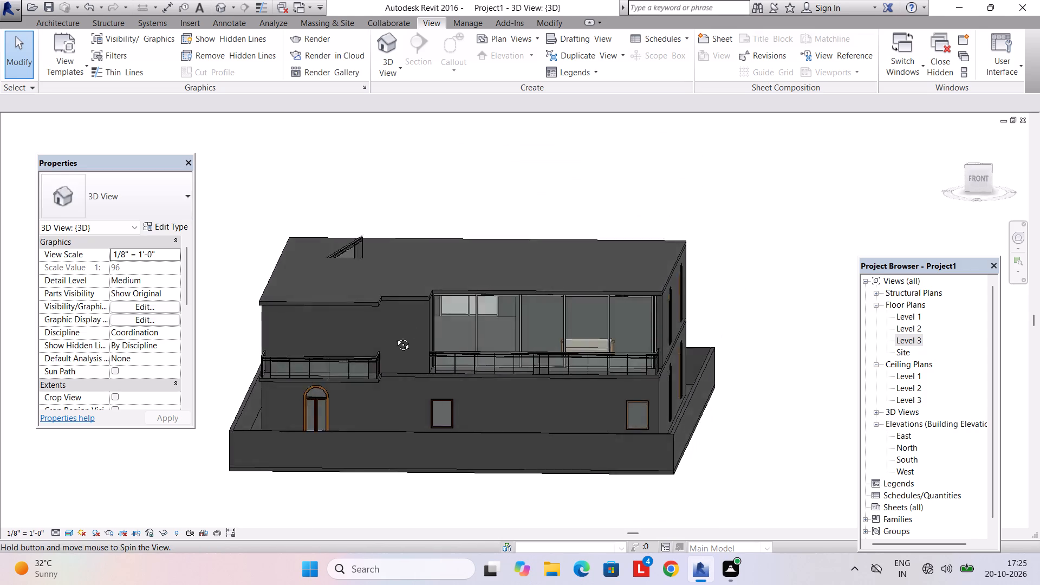
{"action": "middle_click_drag", "start_coordinate": [395, 336], "coordinate": [398, 308]}
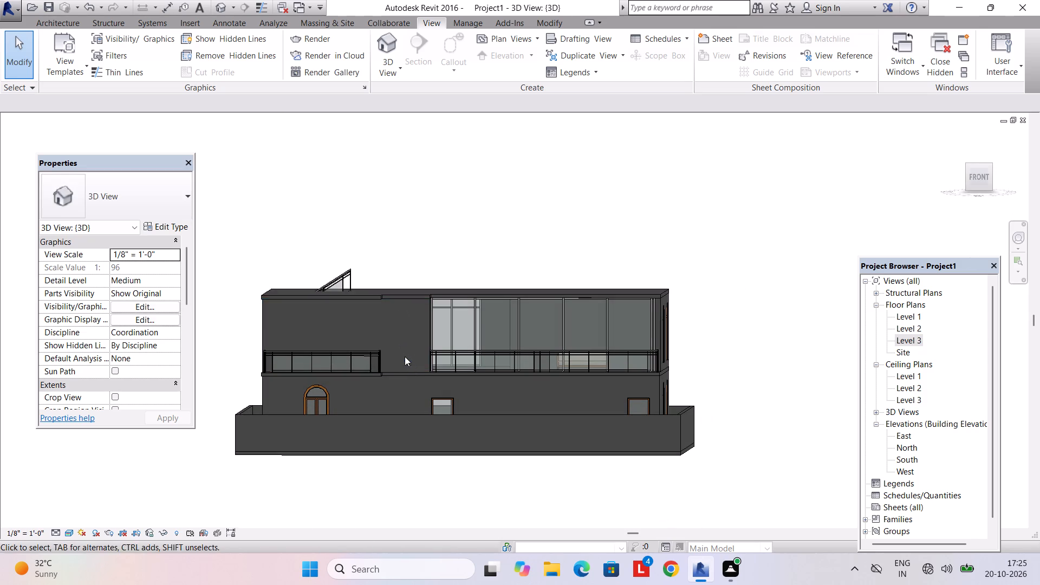
{"action": "middle_click_drag", "start_coordinate": [405, 349], "coordinate": [419, 446]}
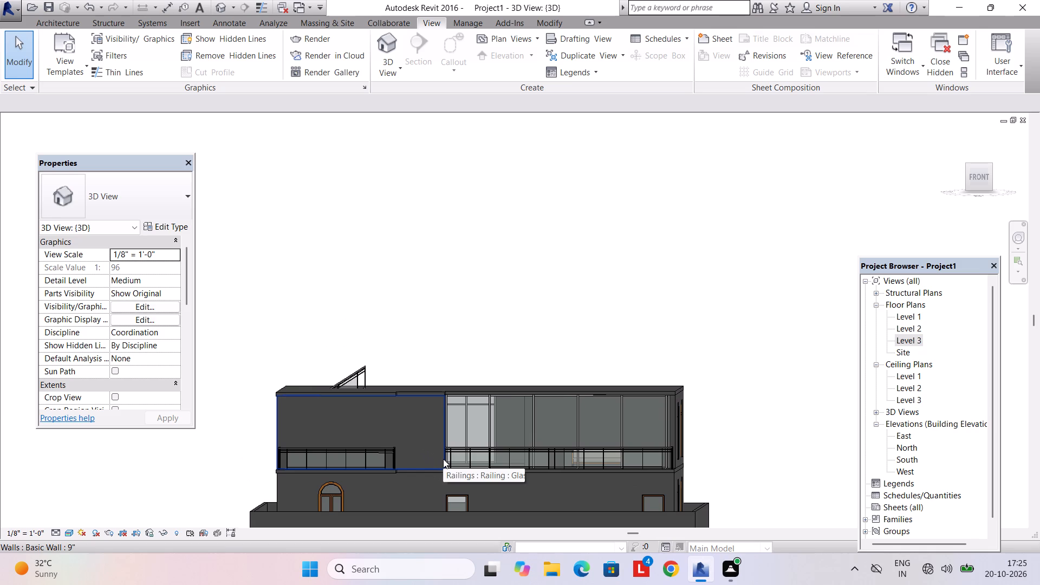
{"action": "middle_click_drag", "start_coordinate": [478, 421], "coordinate": [484, 512], "text": "shift"}
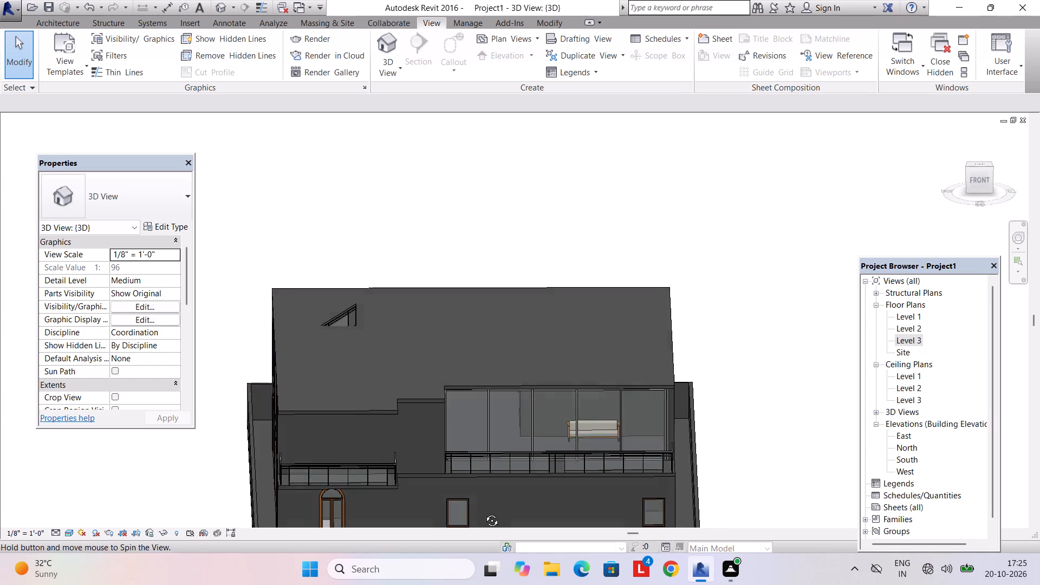
{"action": "middle_click_drag", "start_coordinate": [484, 512], "coordinate": [484, 515], "text": "shift"}
{"action": "middle_click_drag", "start_coordinate": [485, 400], "coordinate": [483, 444]}
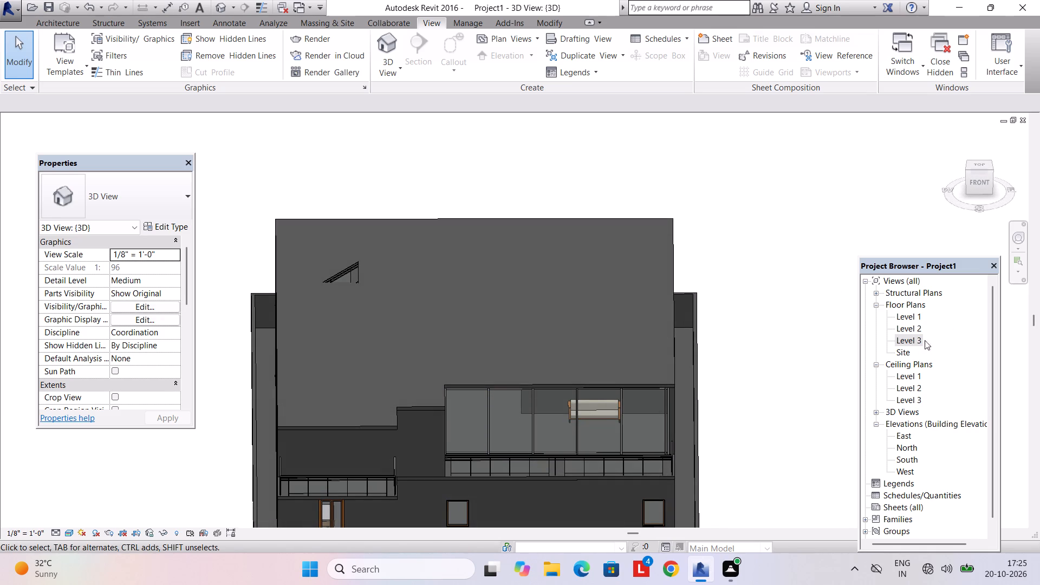
On Level 3, draw a rectangle of 6" basic walls, 10' 0" high, from the kitchen's outer corner to the large balcony's opposite outer corner.
{"action": "double_click", "coordinate": [914, 339]}
{"action": "left_click", "coordinate": [49, 27]}
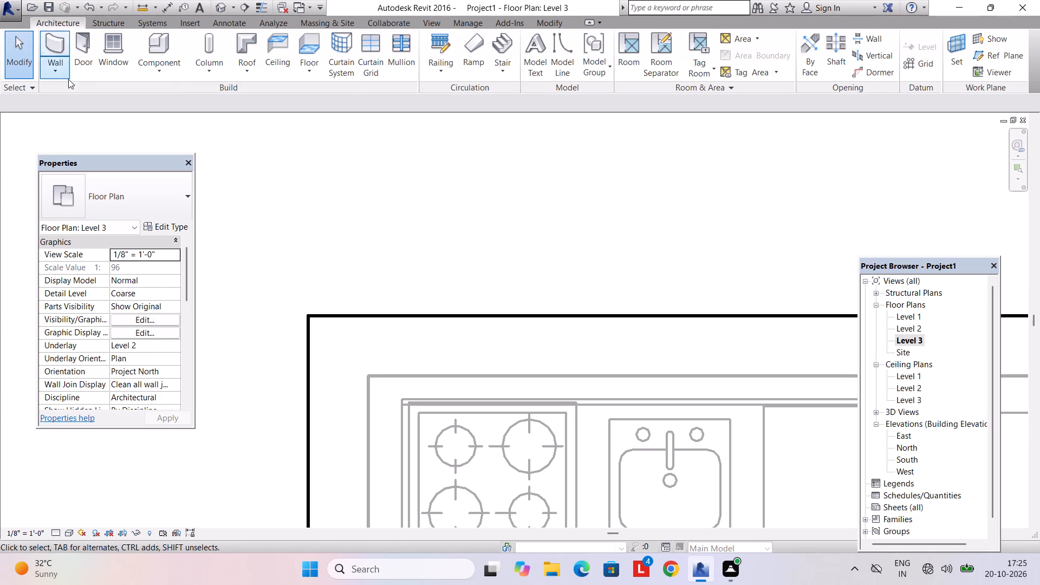
{"action": "left_click", "coordinate": [117, 214]}
{"action": "left_click", "coordinate": [121, 200]}
{"action": "left_click", "coordinate": [61, 40]}
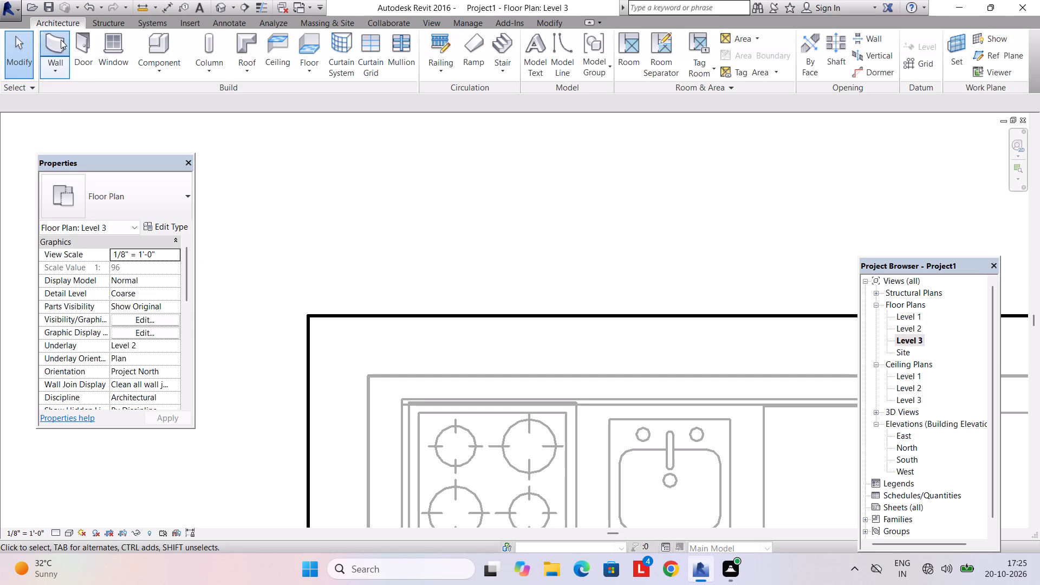
{"action": "left_click", "coordinate": [125, 197]}
{"action": "scroll", "coordinate": [132, 258], "scroll_direction": "up", "scroll_amount": 11}
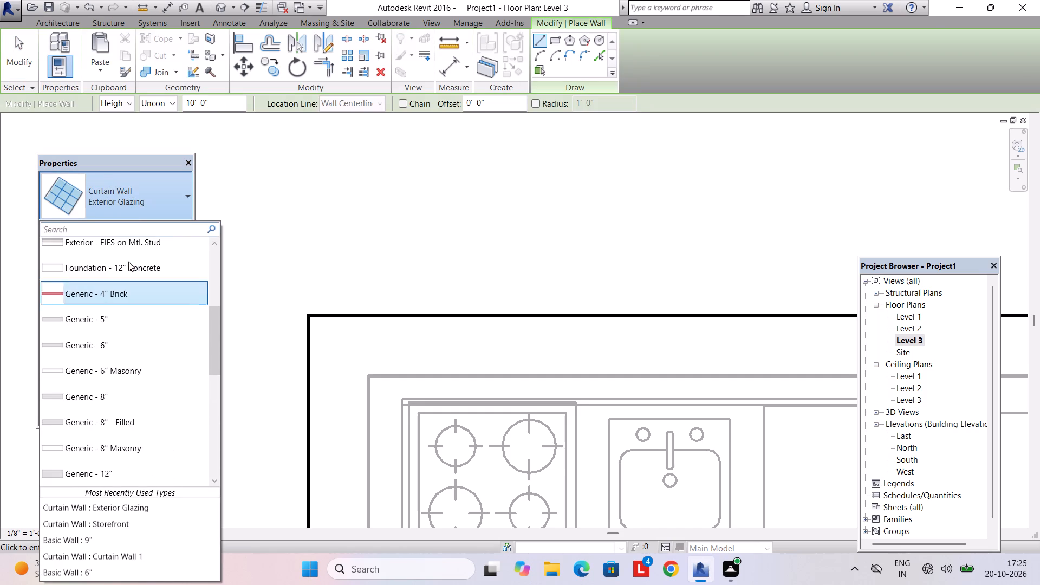
{"action": "scroll", "coordinate": [122, 274], "scroll_direction": "up", "scroll_amount": 11}
{"action": "left_click", "coordinate": [121, 266]}
{"action": "scroll", "coordinate": [291, 301], "scroll_direction": "down", "scroll_amount": 4}
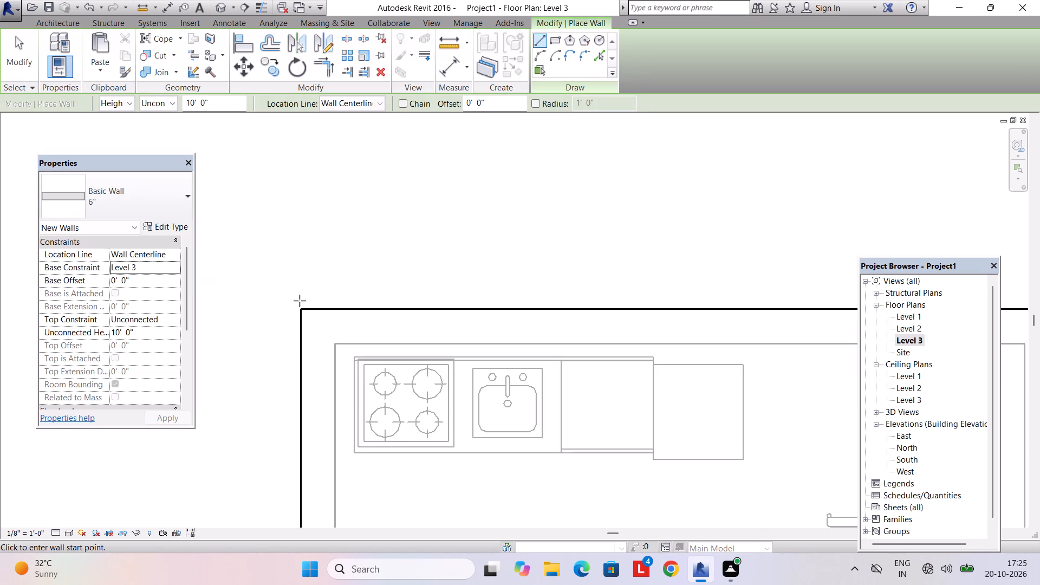
{"action": "scroll", "coordinate": [300, 301], "scroll_direction": "down", "scroll_amount": 5}
{"action": "scroll", "coordinate": [378, 311], "scroll_direction": "down", "scroll_amount": 4}
{"action": "middle_click_drag", "start_coordinate": [495, 349], "coordinate": [453, 275]}
{"action": "scroll", "coordinate": [473, 297], "scroll_direction": "down", "scroll_amount": 5}
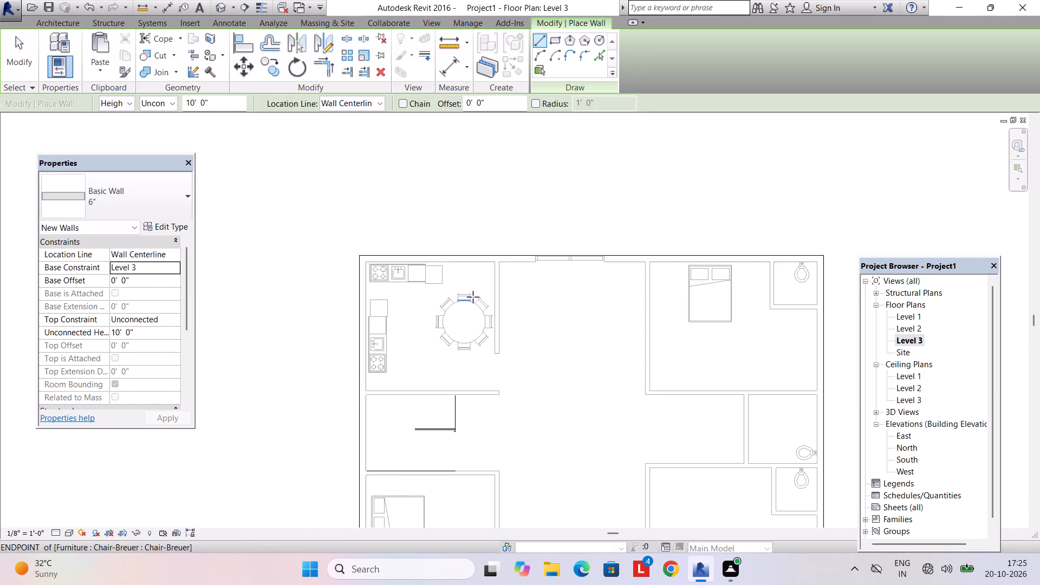
{"action": "scroll", "coordinate": [473, 297], "scroll_direction": "down", "scroll_amount": 5}
{"action": "scroll", "coordinate": [450, 295], "scroll_direction": "up", "scroll_amount": 3}
{"action": "scroll", "coordinate": [447, 289], "scroll_direction": "down", "scroll_amount": 4}
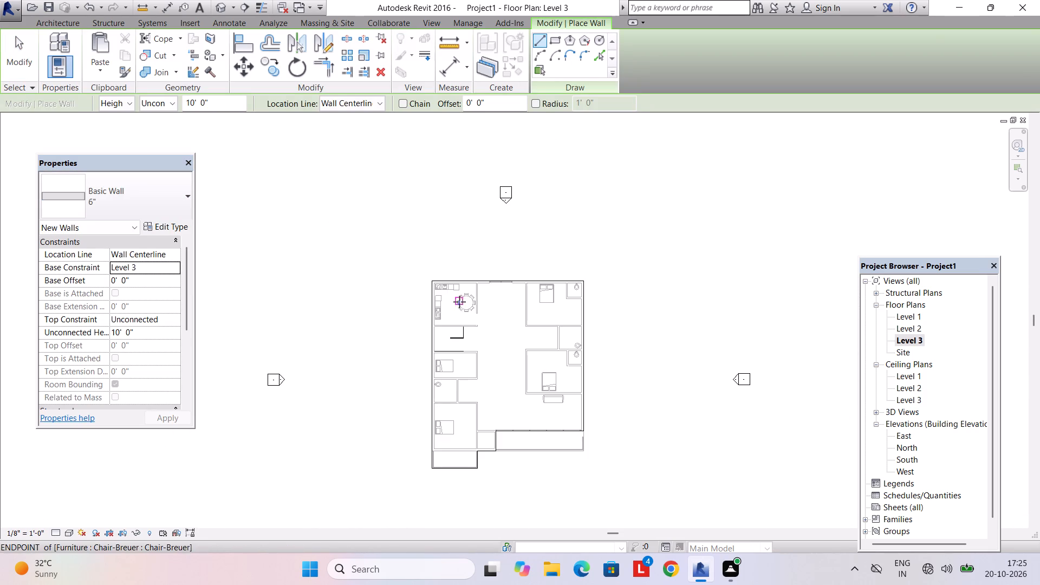
{"action": "scroll", "coordinate": [461, 289], "scroll_direction": "up", "scroll_amount": 2}
{"action": "left_click", "coordinate": [556, 40]}
{"action": "scroll", "coordinate": [426, 287], "scroll_direction": "up", "scroll_amount": 3}
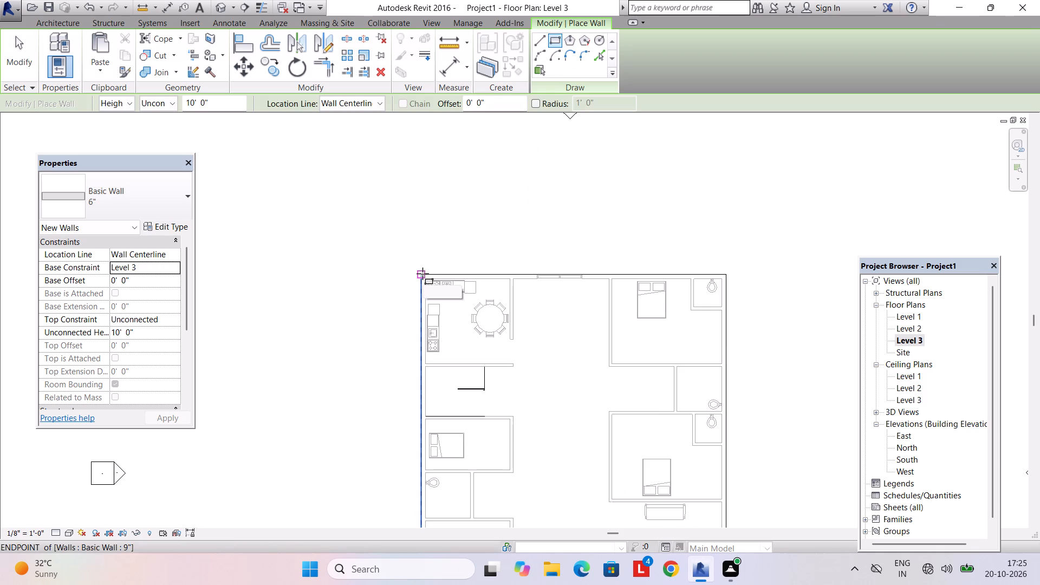
{"action": "left_click", "coordinate": [422, 274]}
{"action": "scroll", "coordinate": [464, 452], "scroll_direction": "down", "scroll_amount": 3}
{"action": "middle_click_drag", "start_coordinate": [472, 453], "coordinate": [406, 313]}
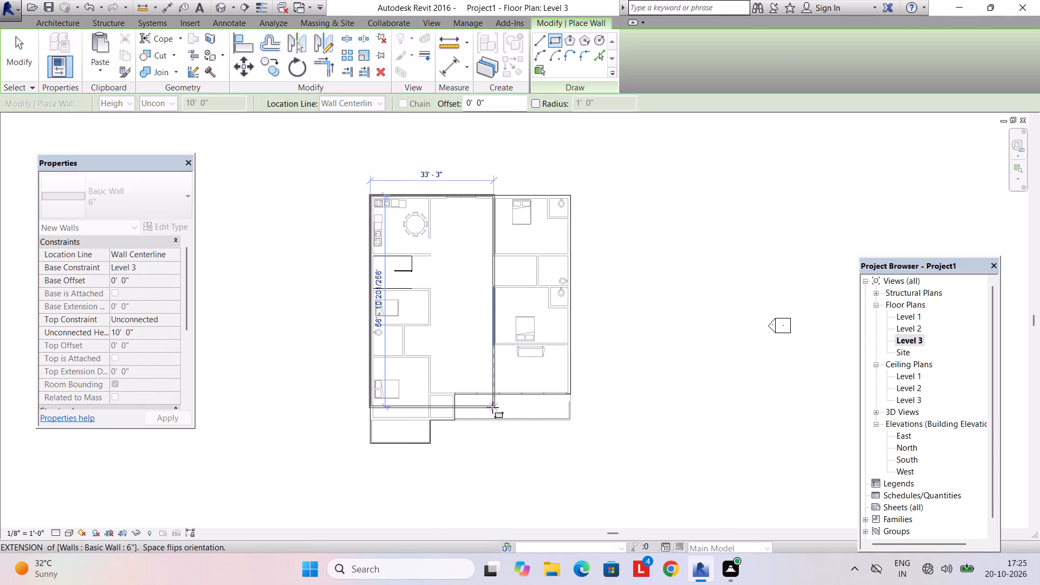
{"action": "scroll", "coordinate": [576, 420], "scroll_direction": "up", "scroll_amount": 3}
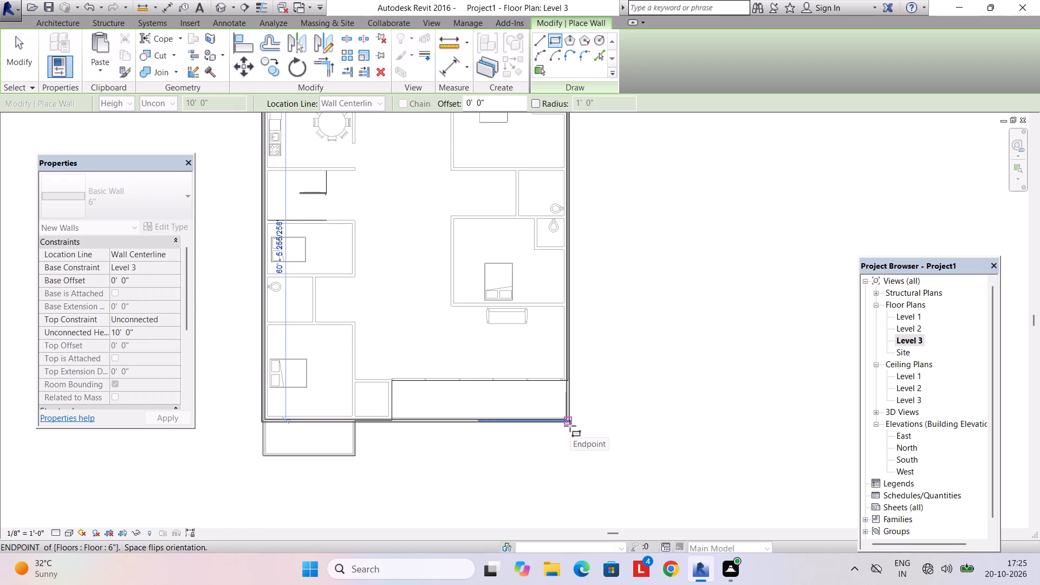
{"action": "left_click", "coordinate": [570, 426]}
{"action": "key", "text": "Escape"}
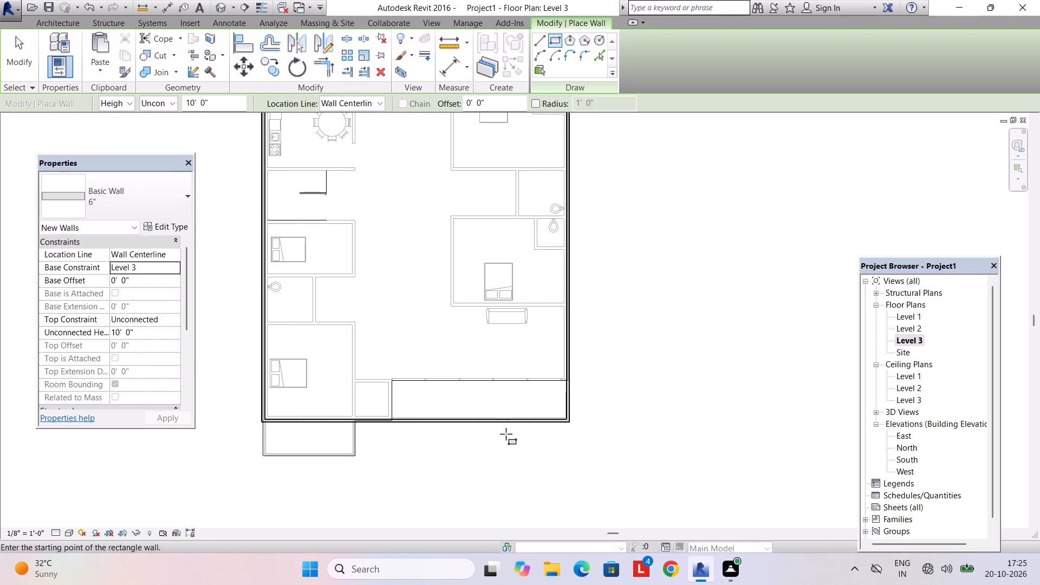
{"action": "key", "text": "Escape"}
Delete the rectangle's front wall running along the large balcony's outer edge.
{"action": "left_click", "coordinate": [469, 425]}
{"action": "key", "text": "Delete"}
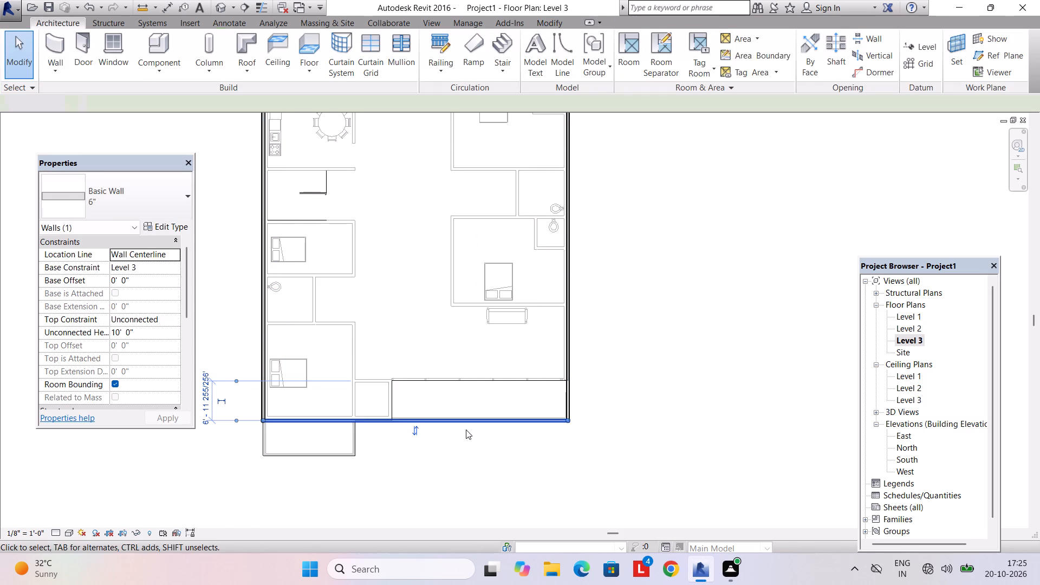
Add 6" walls, 10' 0" high, from the picked slab edges along the bedroom front, the short return and the large balcony's inner edge.
{"action": "scroll", "coordinate": [305, 403], "scroll_direction": "up", "scroll_amount": 2}
{"action": "middle_click_drag", "start_coordinate": [303, 399], "coordinate": [370, 389]}
{"action": "scroll", "coordinate": [361, 391], "scroll_direction": "up", "scroll_amount": 3}
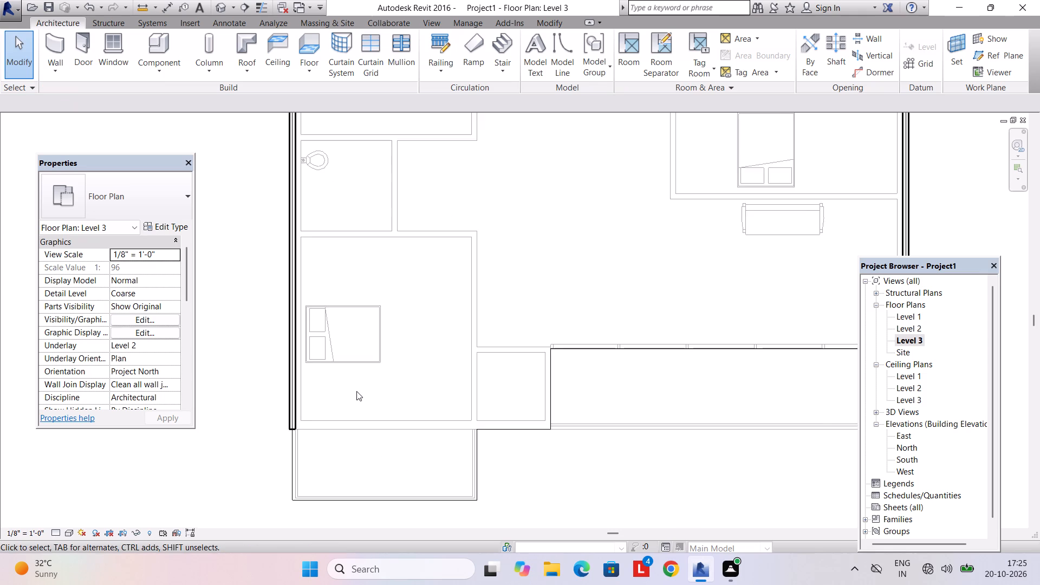
{"action": "scroll", "coordinate": [356, 391], "scroll_direction": "up", "scroll_amount": 2}
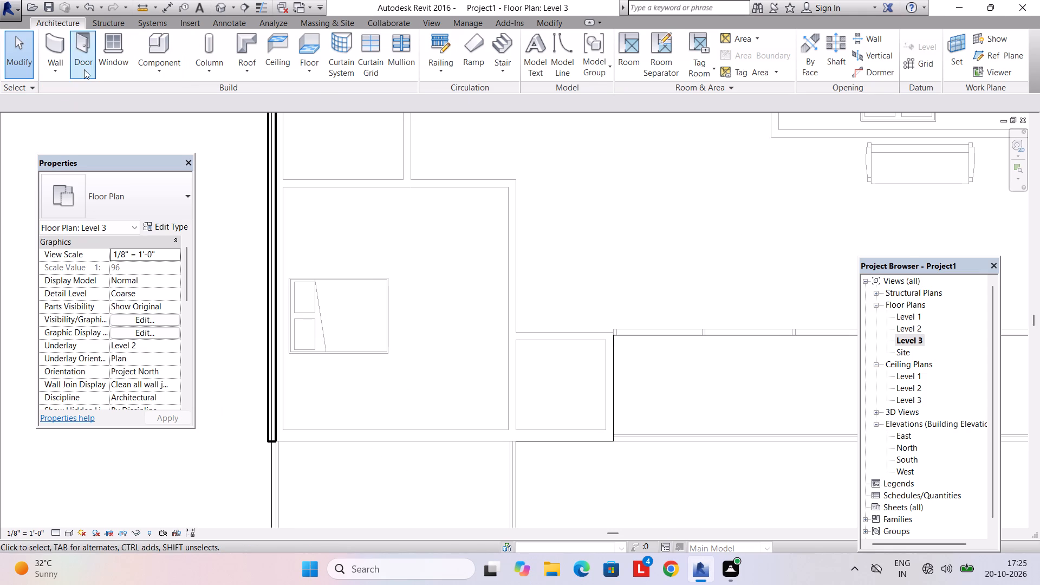
{"action": "left_click", "coordinate": [57, 50]}
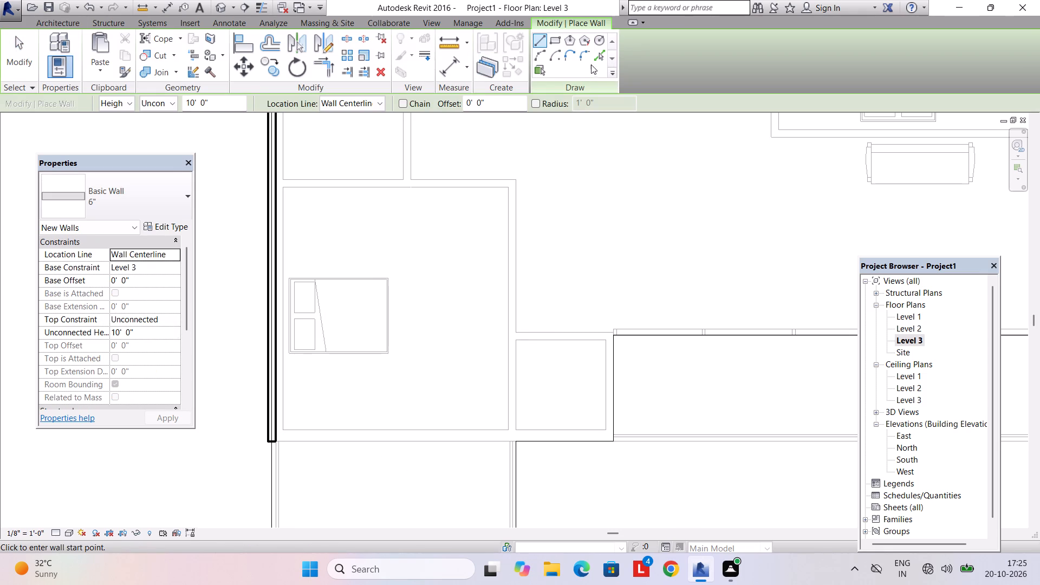
{"action": "left_click", "coordinate": [595, 61]}
{"action": "left_click", "coordinate": [293, 444]}
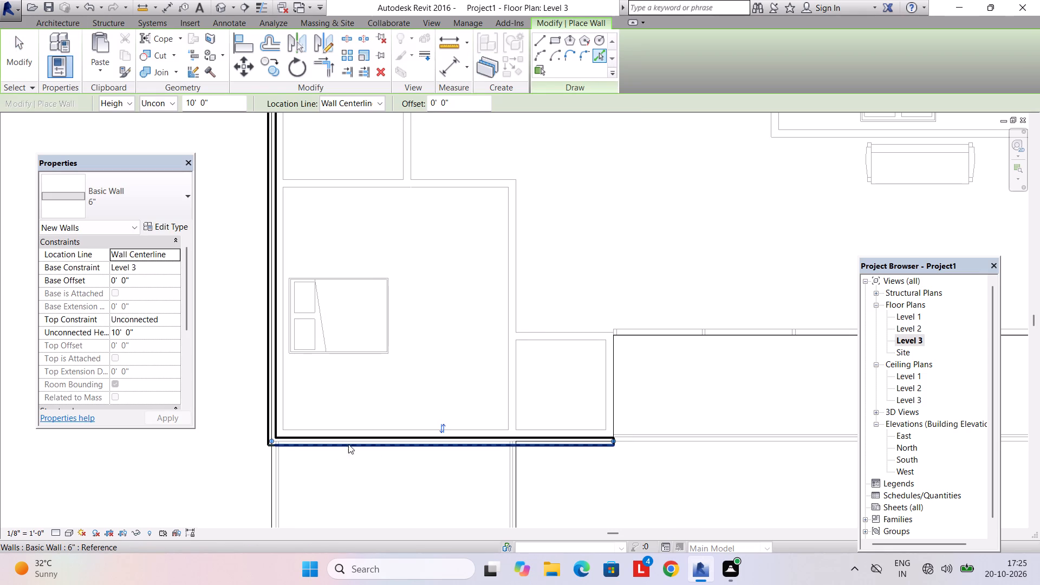
{"action": "left_click", "coordinate": [617, 401]}
{"action": "middle_click_drag", "start_coordinate": [628, 386], "coordinate": [579, 406]}
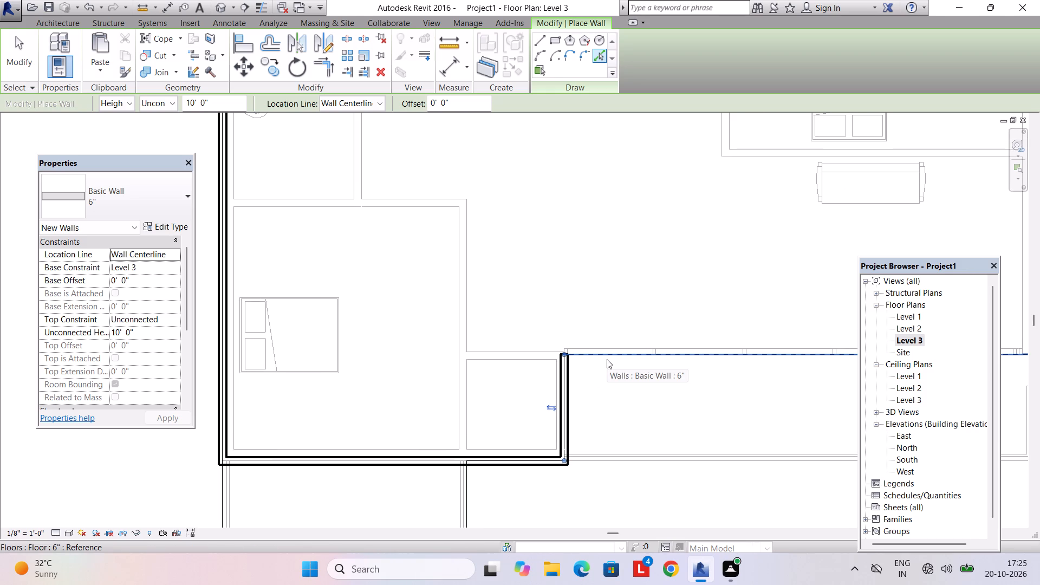
{"action": "left_click", "coordinate": [607, 359]}
{"action": "middle_click_drag", "start_coordinate": [649, 366], "coordinate": [278, 412]}
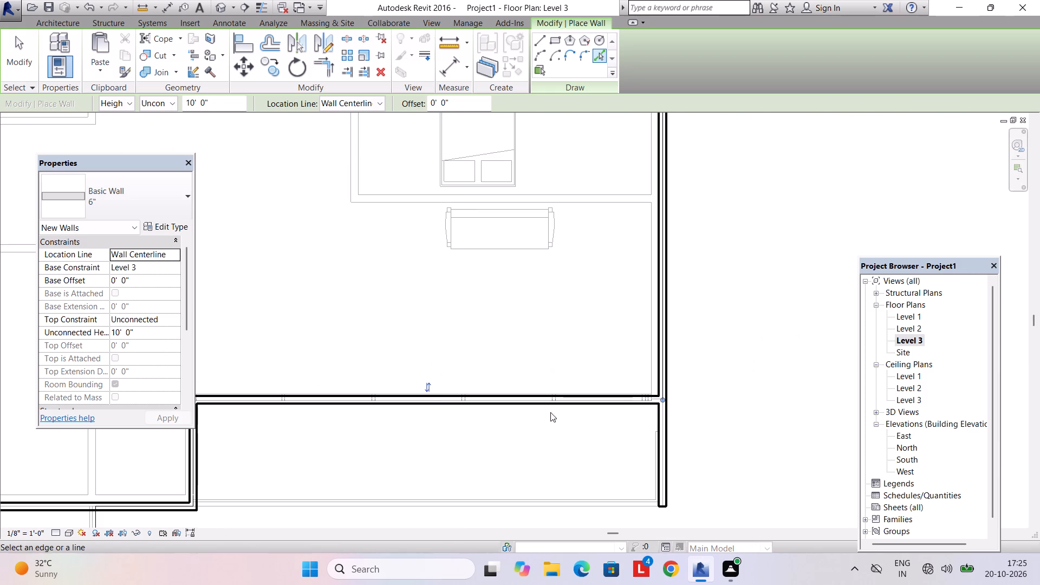
{"action": "key", "text": "Escape"}
{"action": "key", "text": "Escape"}
Shorten the side wall running past the large balcony so it ends at the corner with the new front wall.
{"action": "left_click", "coordinate": [668, 473]}
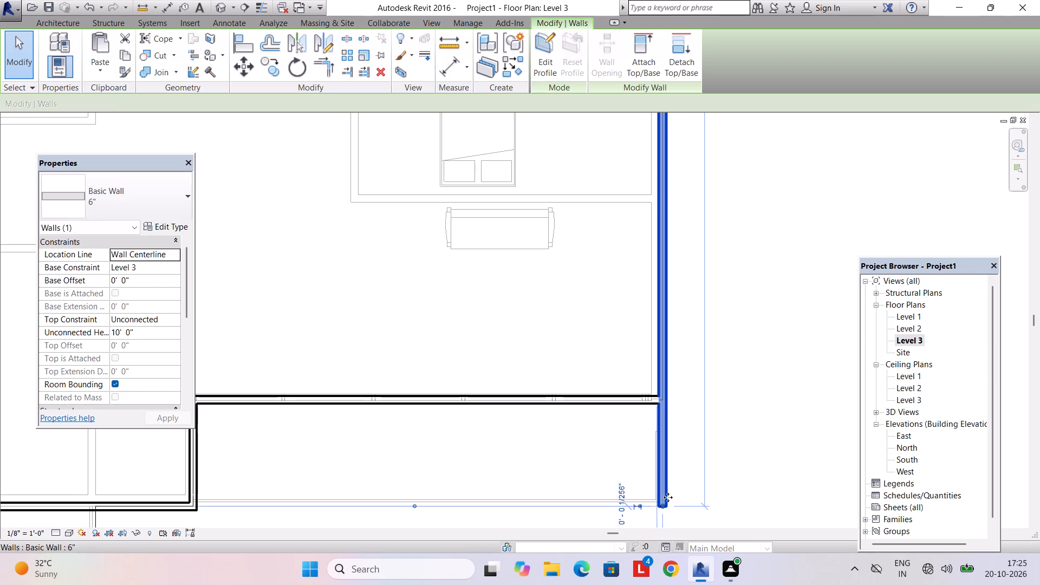
{"action": "left_click_drag", "start_coordinate": [660, 505], "coordinate": [660, 412]}
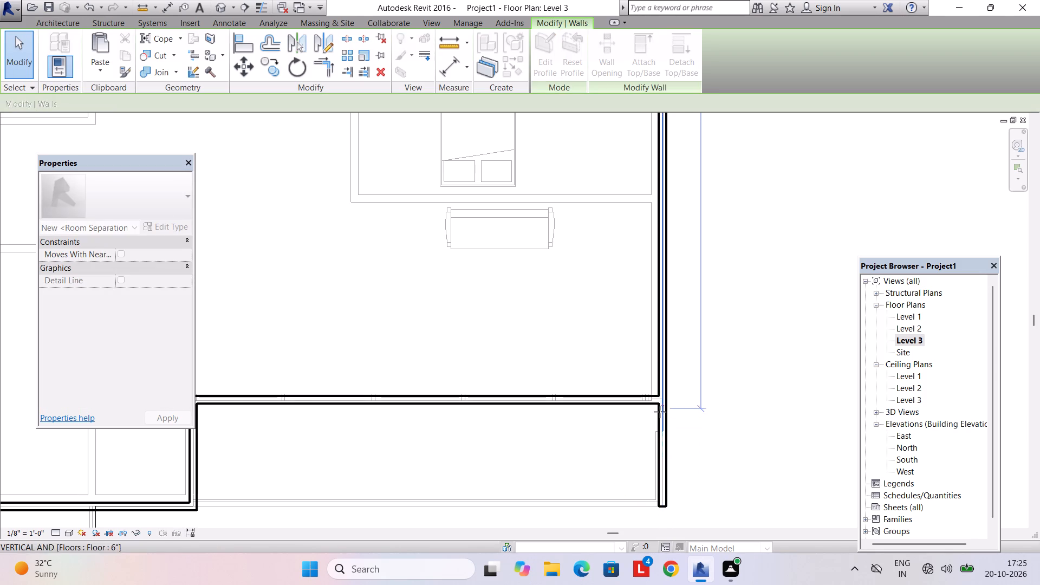
{"action": "left_click_drag", "start_coordinate": [660, 412], "coordinate": [659, 407]}
{"action": "scroll", "coordinate": [659, 407], "scroll_direction": "up", "scroll_amount": 9}
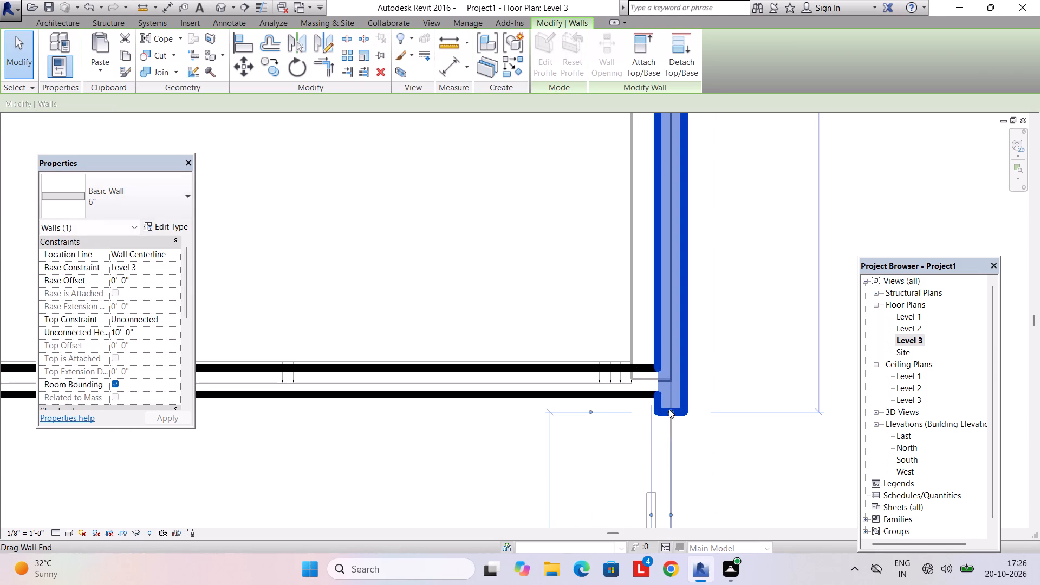
{"action": "left_click_drag", "start_coordinate": [669, 409], "coordinate": [665, 393]}
{"action": "key", "text": "Escape"}
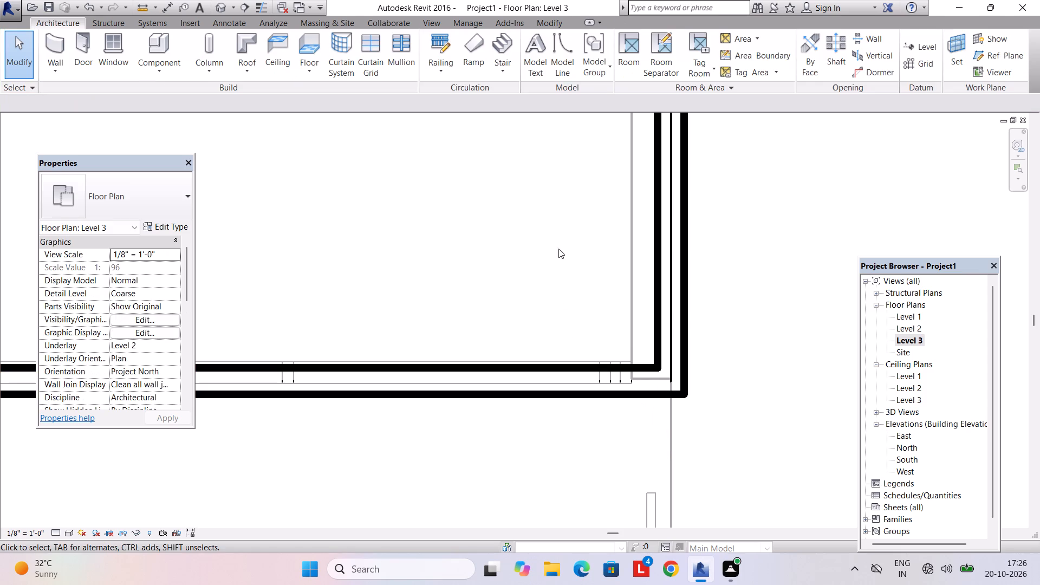
Examine the house in 3D from above, the front and the side to check the Level 3 walls against the slab.
{"action": "left_click", "coordinate": [431, 23]}
{"action": "left_click", "coordinate": [383, 45]}
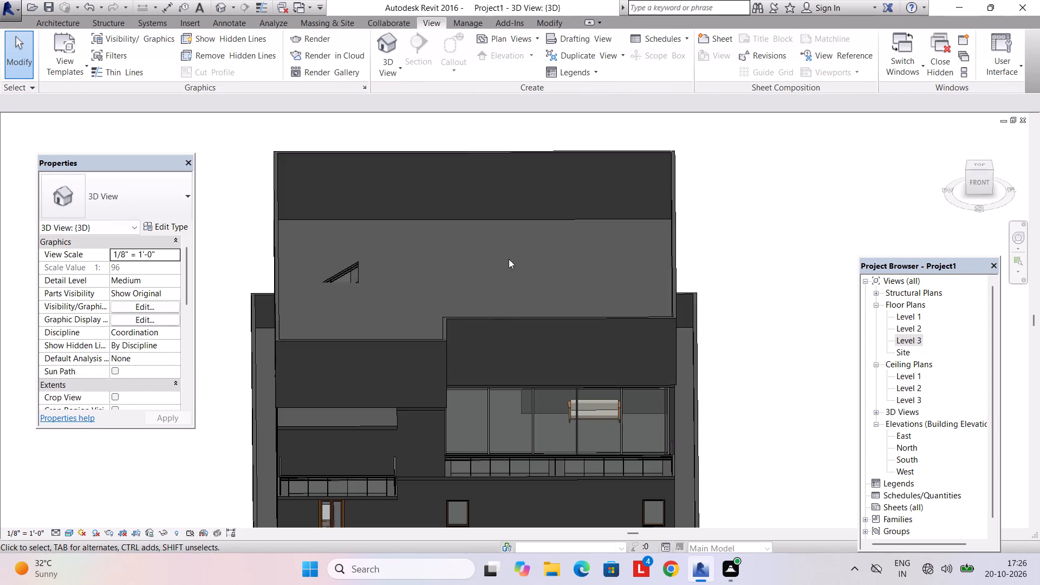
{"action": "scroll", "coordinate": [509, 259], "scroll_direction": "down", "scroll_amount": 3}
{"action": "middle_click_drag", "start_coordinate": [512, 276], "coordinate": [499, 400], "text": "shift"}
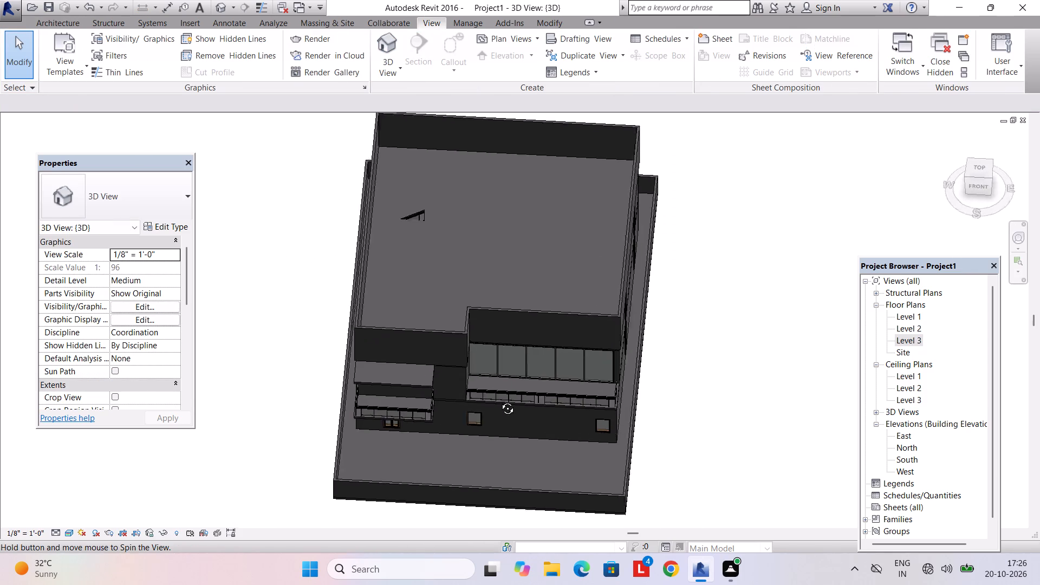
{"action": "middle_click_drag", "start_coordinate": [499, 400], "coordinate": [457, 266], "text": "shift"}
{"action": "scroll", "coordinate": [516, 374], "scroll_direction": "up", "scroll_amount": 3}
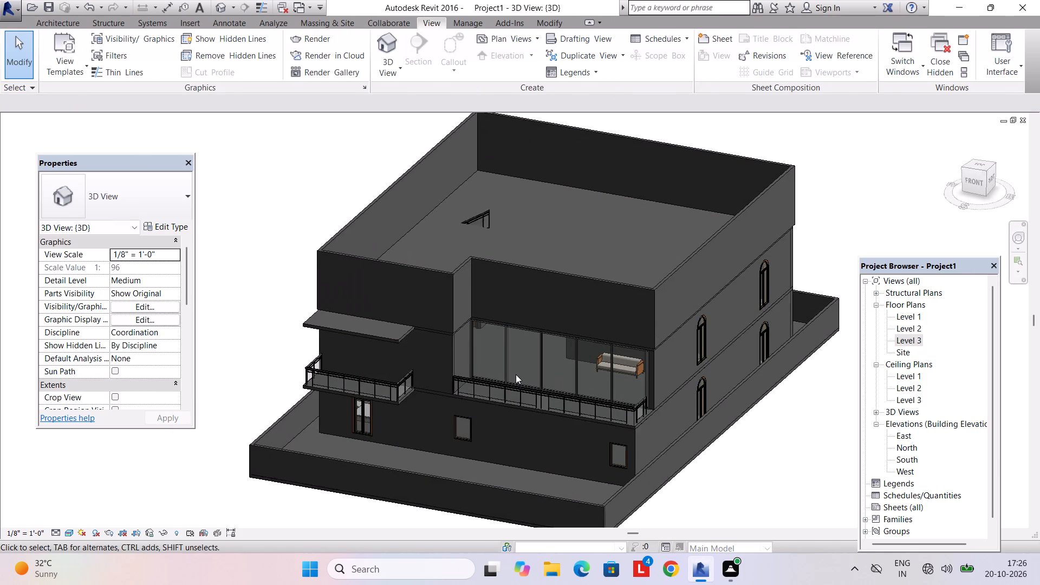
{"action": "middle_click_drag", "start_coordinate": [516, 375], "coordinate": [656, 262], "text": "shift"}
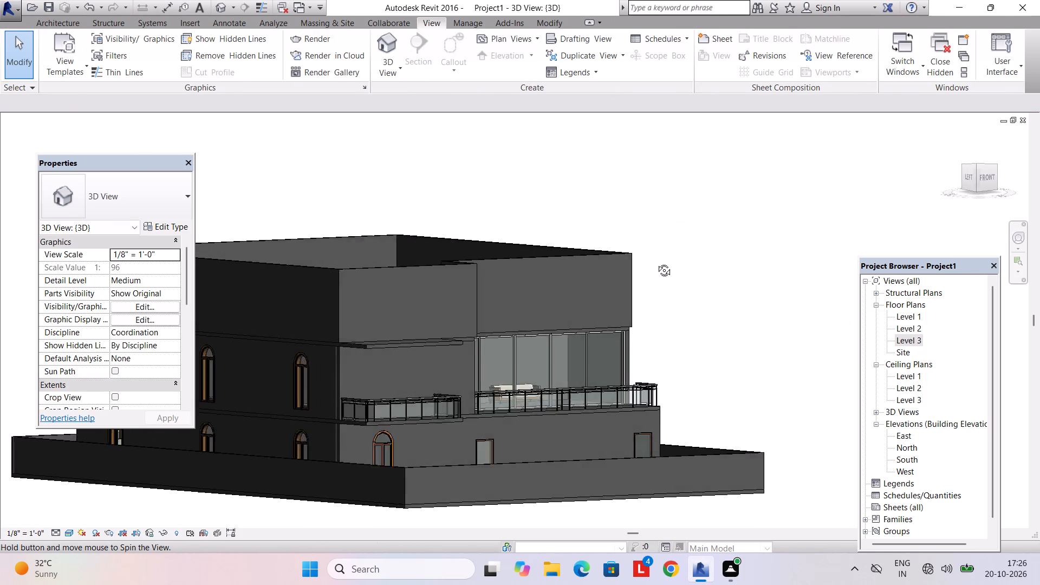
{"action": "middle_click_drag", "start_coordinate": [656, 262], "coordinate": [674, 279], "text": "shift"}
Edit the Level 3 slab's boundary and delete the front and inner side edges of its projection over the small balcony.
{"action": "left_click", "coordinate": [466, 356]}
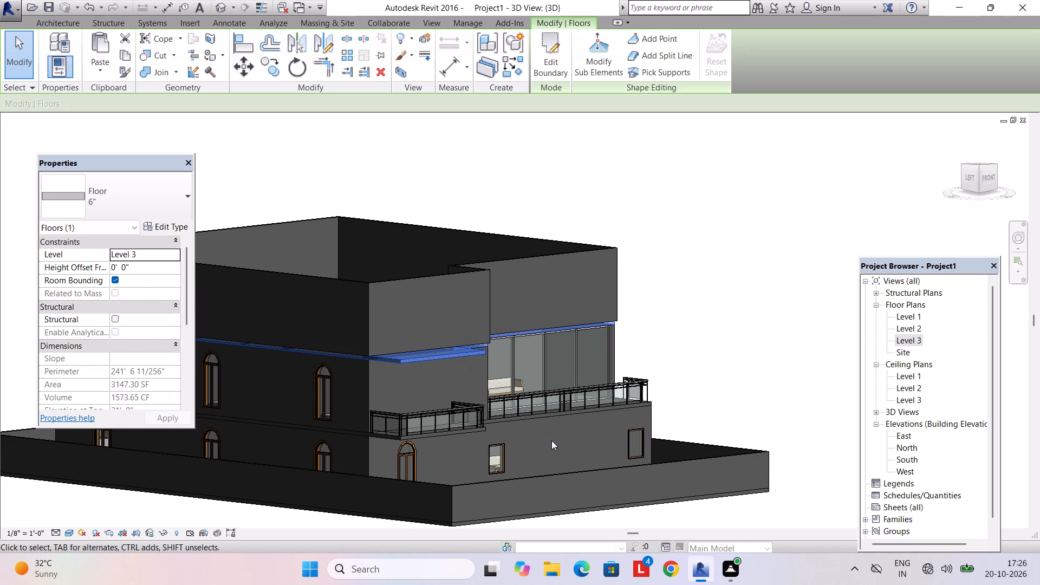
{"action": "left_click", "coordinate": [551, 77]}
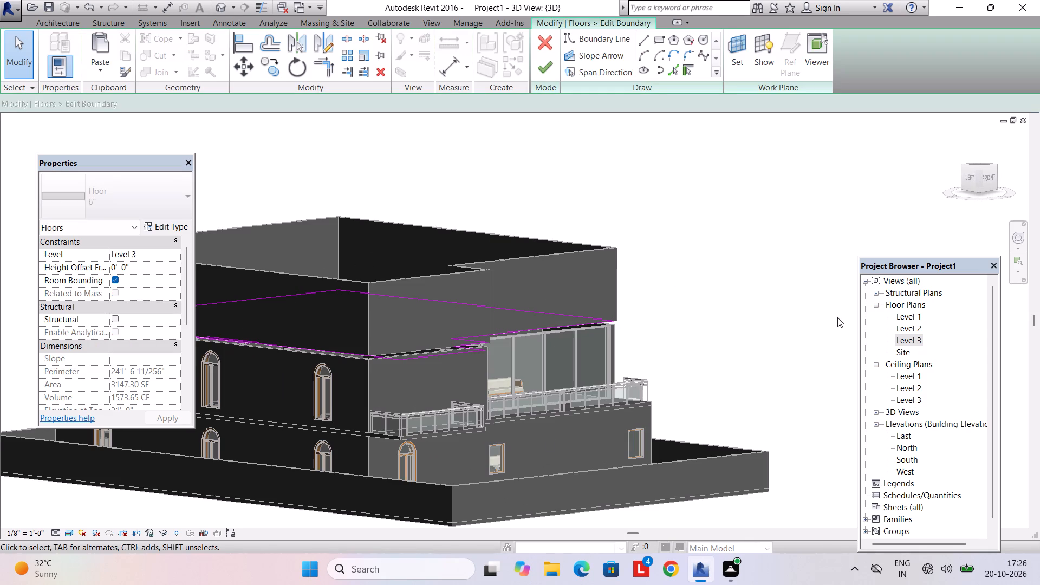
{"action": "double_click", "coordinate": [911, 337]}
{"action": "scroll", "coordinate": [526, 422], "scroll_direction": "down", "scroll_amount": 10}
{"action": "middle_click_drag", "start_coordinate": [420, 441], "coordinate": [523, 441]}
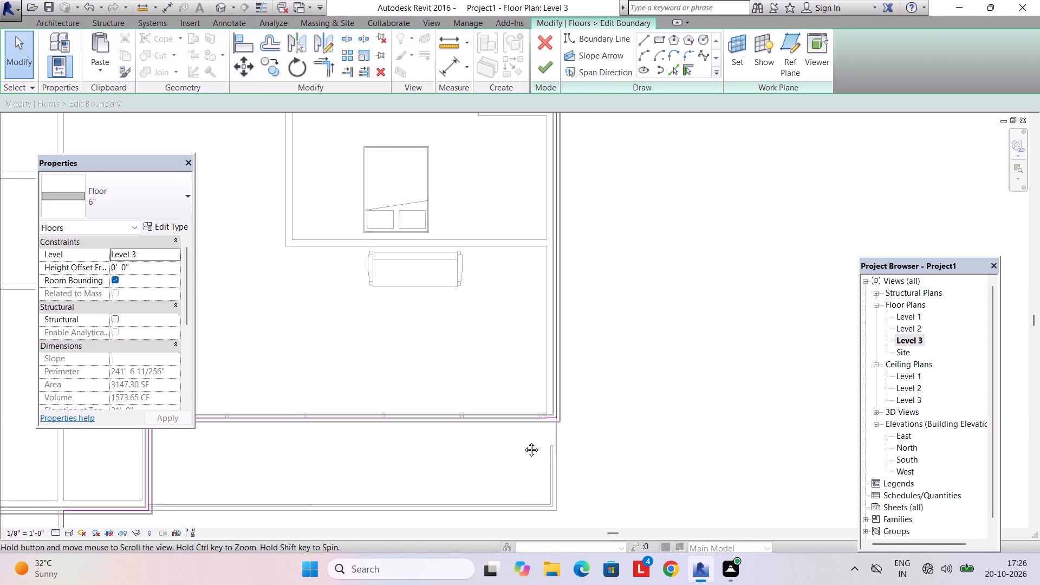
{"action": "middle_click_drag", "start_coordinate": [523, 441], "coordinate": [674, 432]}
{"action": "middle_click_drag", "start_coordinate": [400, 459], "coordinate": [530, 448]}
{"action": "scroll", "coordinate": [403, 491], "scroll_direction": "up", "scroll_amount": 3}
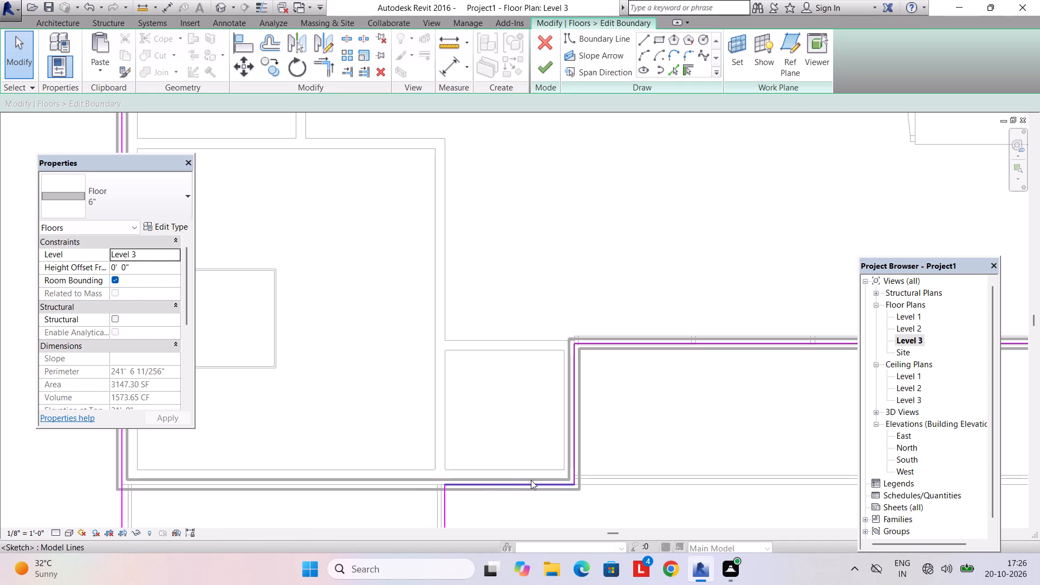
{"action": "scroll", "coordinate": [484, 486], "scroll_direction": "down", "scroll_amount": 3}
{"action": "middle_click_drag", "start_coordinate": [485, 483], "coordinate": [506, 420]}
{"action": "left_click", "coordinate": [444, 506]}
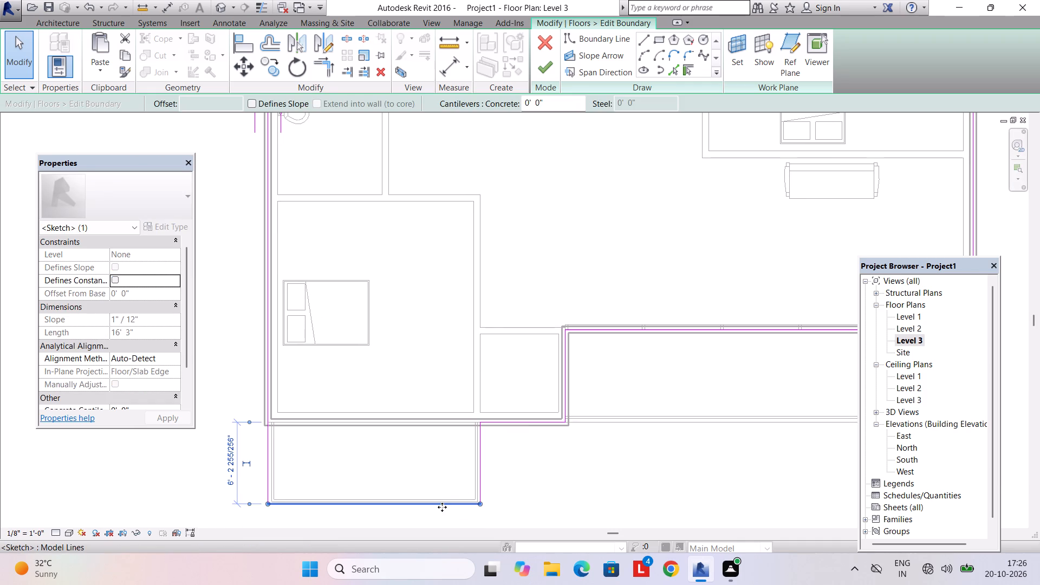
{"action": "key", "text": "Delete"}
{"action": "left_click", "coordinate": [482, 477]}
{"action": "key", "text": "Delete"}
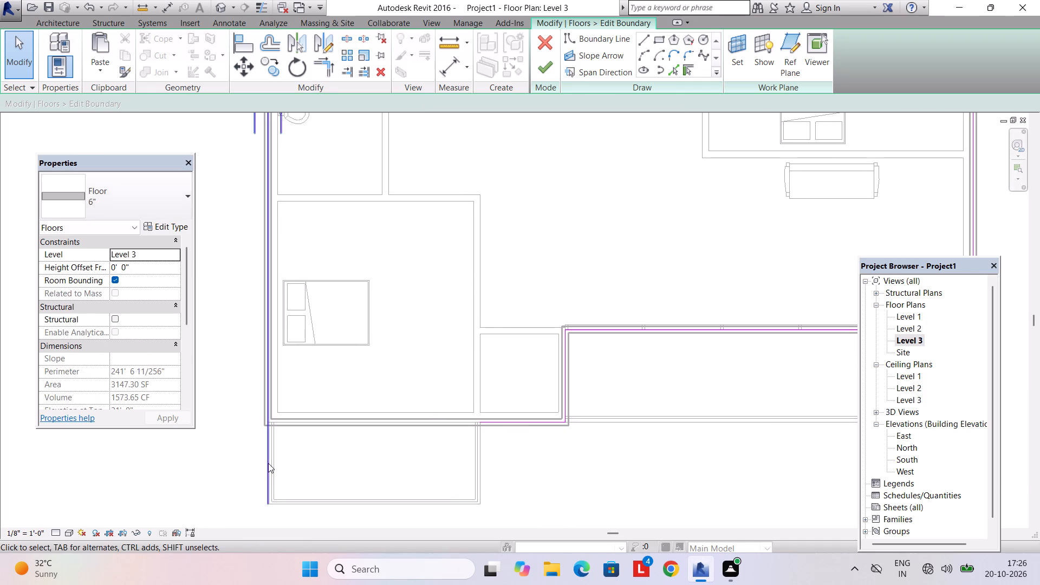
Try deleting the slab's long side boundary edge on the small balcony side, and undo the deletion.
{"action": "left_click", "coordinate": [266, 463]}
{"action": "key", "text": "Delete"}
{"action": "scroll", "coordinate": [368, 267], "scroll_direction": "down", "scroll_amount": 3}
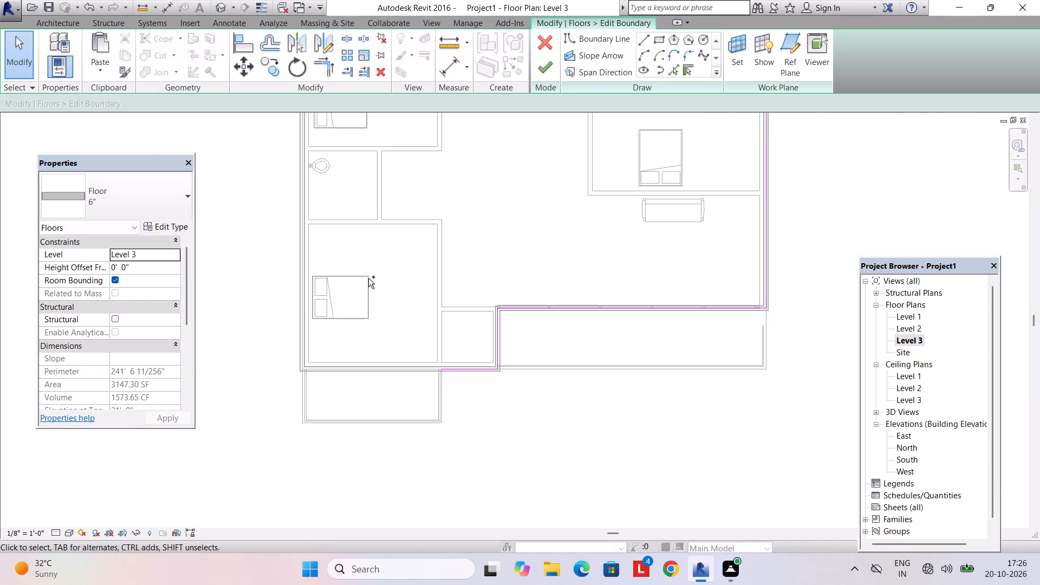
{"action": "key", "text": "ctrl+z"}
Shorten the slab's long side boundary edge so it ends at the bedroom's front wall corner.
{"action": "scroll", "coordinate": [320, 387], "scroll_direction": "up", "scroll_amount": 3}
{"action": "middle_click_drag", "start_coordinate": [306, 408], "coordinate": [357, 256]}
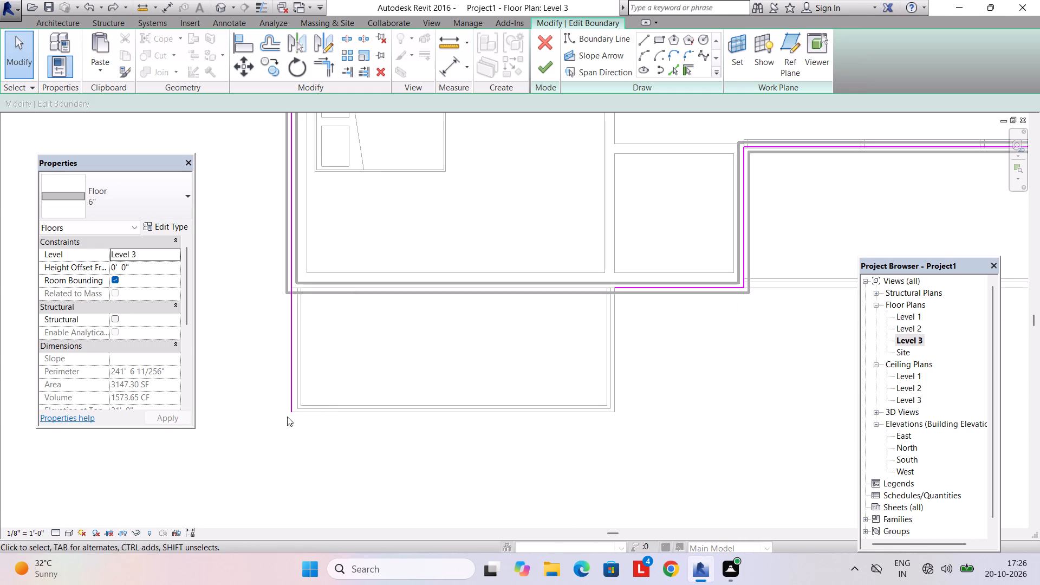
{"action": "left_click", "coordinate": [288, 413]}
{"action": "left_click_drag", "start_coordinate": [289, 411], "coordinate": [288, 292]}
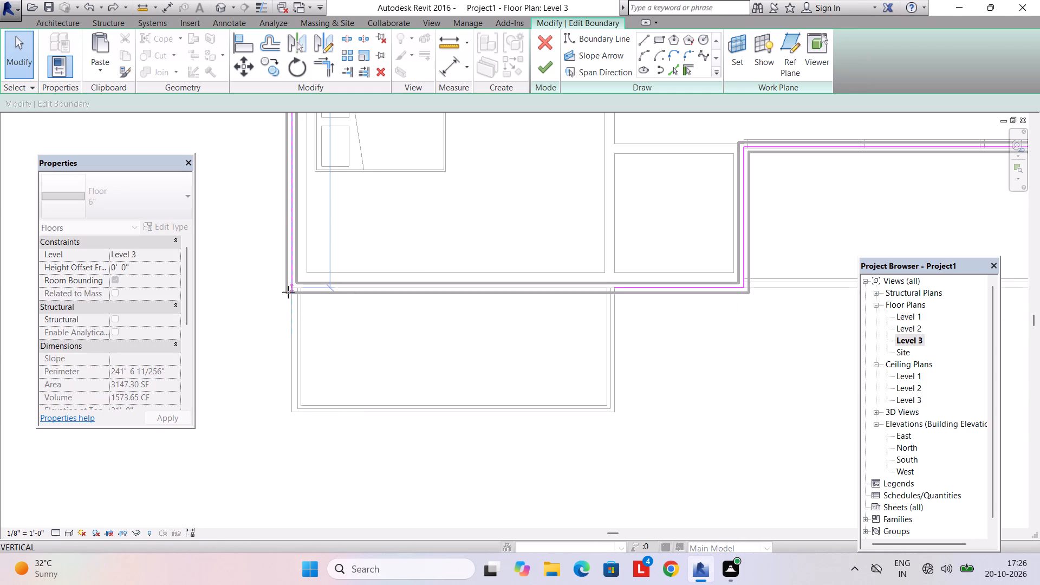
{"action": "left_click_drag", "start_coordinate": [288, 292], "coordinate": [288, 290]}
Draw a straight boundary line along the bedroom's front wall to close the slab outline, and finish the floor.
{"action": "left_click", "coordinate": [639, 37]}
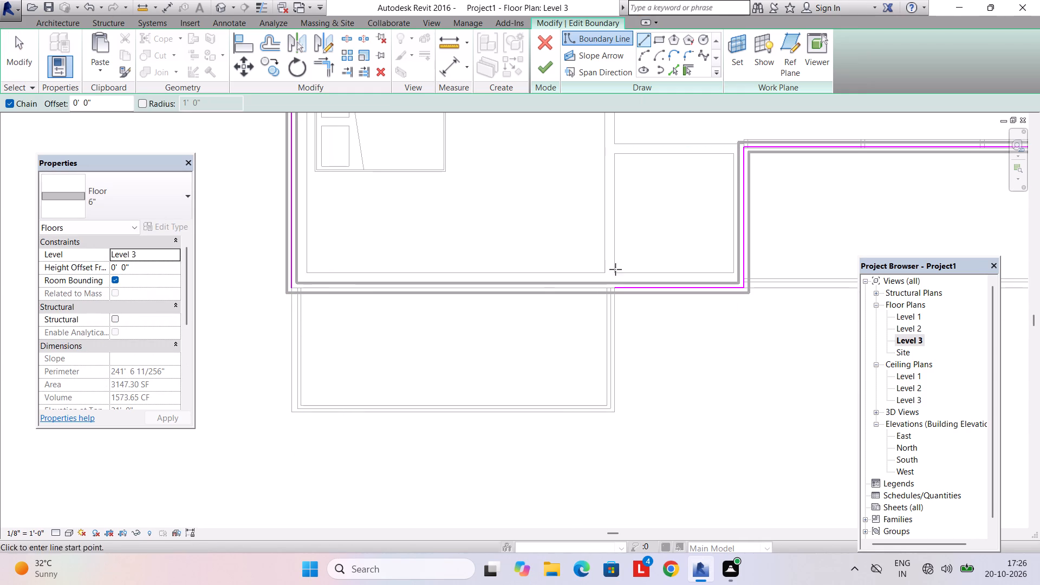
{"action": "left_click", "coordinate": [614, 290]}
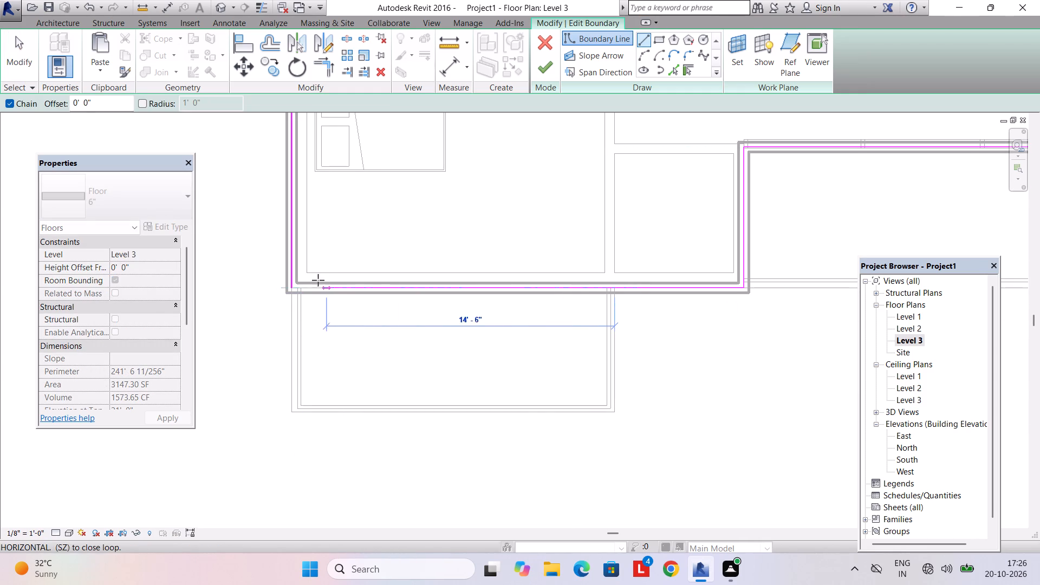
{"action": "left_click", "coordinate": [292, 280]}
{"action": "left_click", "coordinate": [538, 70]}
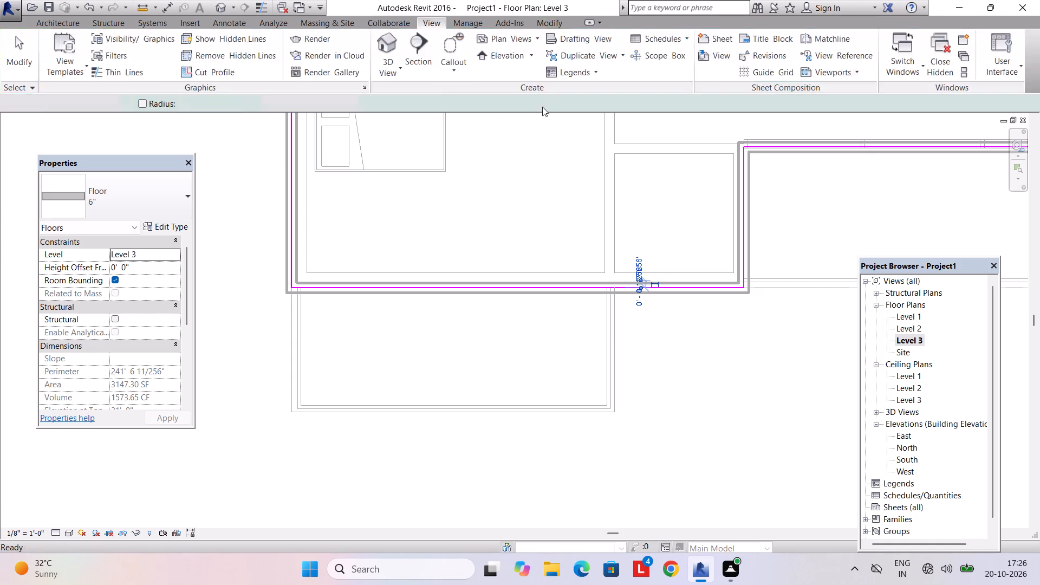
{"action": "key", "text": "Escape"}
Examine the house in 3D from several angles to check the revised slab and the walls above it.
{"action": "left_click", "coordinate": [375, 71]}
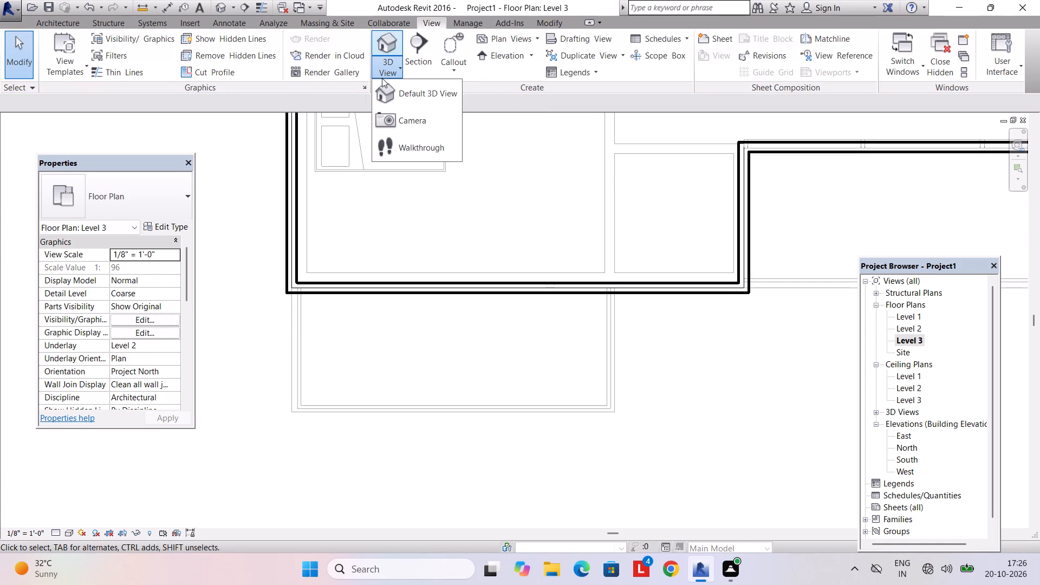
{"action": "left_click", "coordinate": [382, 81]}
{"action": "scroll", "coordinate": [424, 211], "scroll_direction": "down", "scroll_amount": 2}
{"action": "middle_click_drag", "start_coordinate": [427, 229], "coordinate": [337, 306], "text": "shift"}
{"action": "scroll", "coordinate": [486, 288], "scroll_direction": "down", "scroll_amount": 4}
{"action": "middle_click_drag", "start_coordinate": [496, 287], "coordinate": [453, 262]}
{"action": "middle_click_drag", "start_coordinate": [469, 284], "coordinate": [438, 400]}
{"action": "middle_click_drag", "start_coordinate": [439, 400], "coordinate": [480, 319]}
{"action": "middle_click_drag", "start_coordinate": [481, 336], "coordinate": [472, 340], "text": "shift"}
Set the unconnected height of the back, both side and two front Level 3 walls to 3'.
{"action": "left_click", "coordinate": [458, 378]}
{"action": "middle_click_drag", "start_coordinate": [436, 382], "coordinate": [453, 461], "text": "shift"}
{"action": "left_click", "coordinate": [377, 418], "text": "ctrl"}
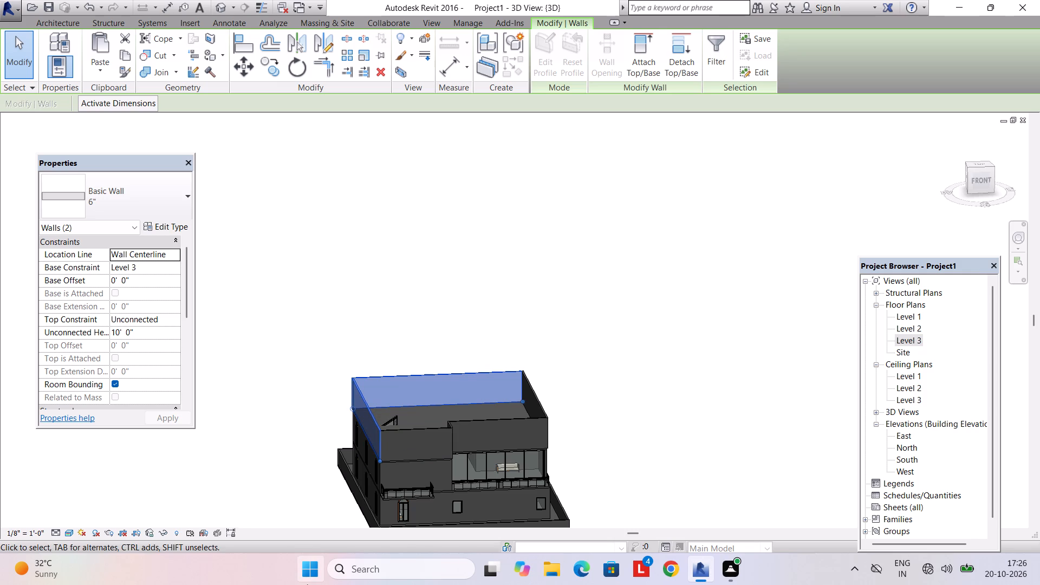
{"action": "middle_click_drag", "start_coordinate": [280, 565], "coordinate": [267, 584], "text": "shift"}
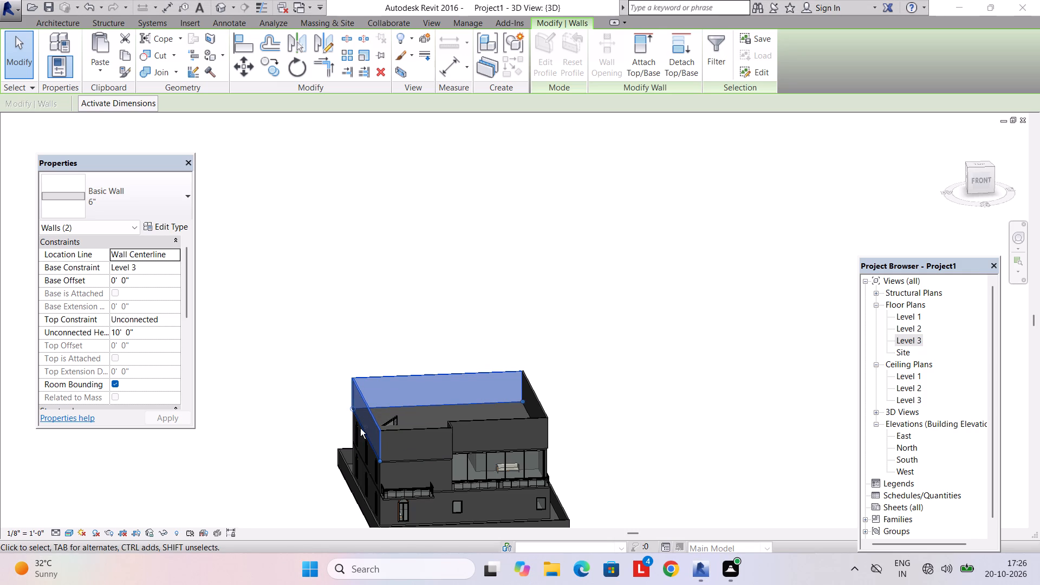
{"action": "middle_click_drag", "start_coordinate": [359, 427], "coordinate": [366, 457], "text": "shift"}
{"action": "scroll", "coordinate": [418, 452], "scroll_direction": "up", "scroll_amount": 3}
{"action": "left_click", "coordinate": [423, 426], "text": "ctrl"}
{"action": "left_click", "coordinate": [513, 412], "text": "ctrl"}
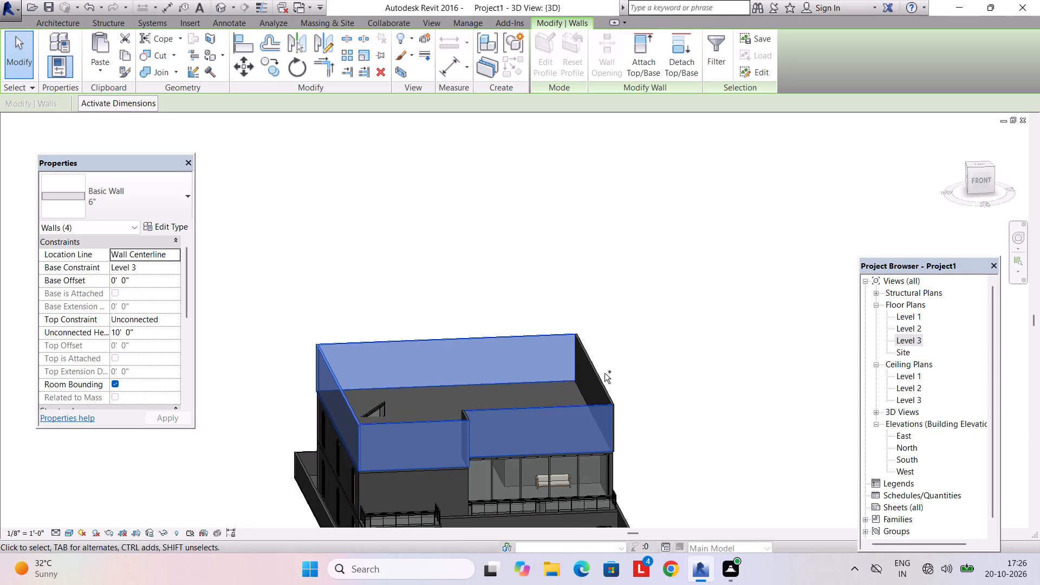
{"action": "left_click", "coordinate": [599, 372], "text": "ctrl"}
{"action": "left_click", "coordinate": [160, 327]}
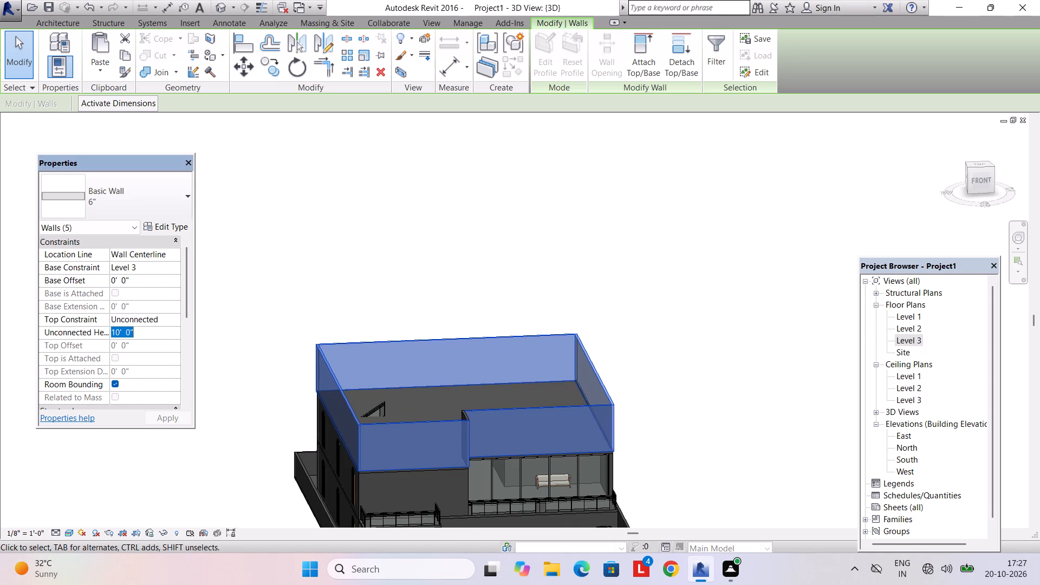
{"action": "type", "text": "3'"}
{"action": "key", "text": "Return"}
{"action": "key", "text": "Return"}
{"action": "key", "text": "Escape"}
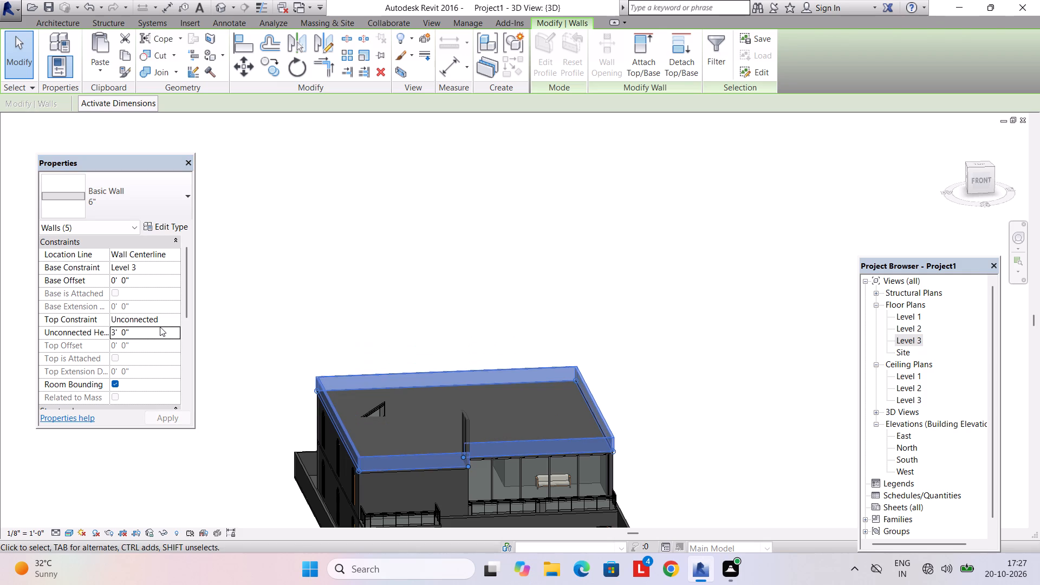
{"action": "key", "text": "Escape"}
Set the unconnected height of the short return wall beside the large balcony to 3'.
{"action": "middle_click_drag", "start_coordinate": [513, 432], "coordinate": [435, 444], "text": "shift"}
{"action": "middle_click_drag", "start_coordinate": [399, 431], "coordinate": [367, 430], "text": "shift"}
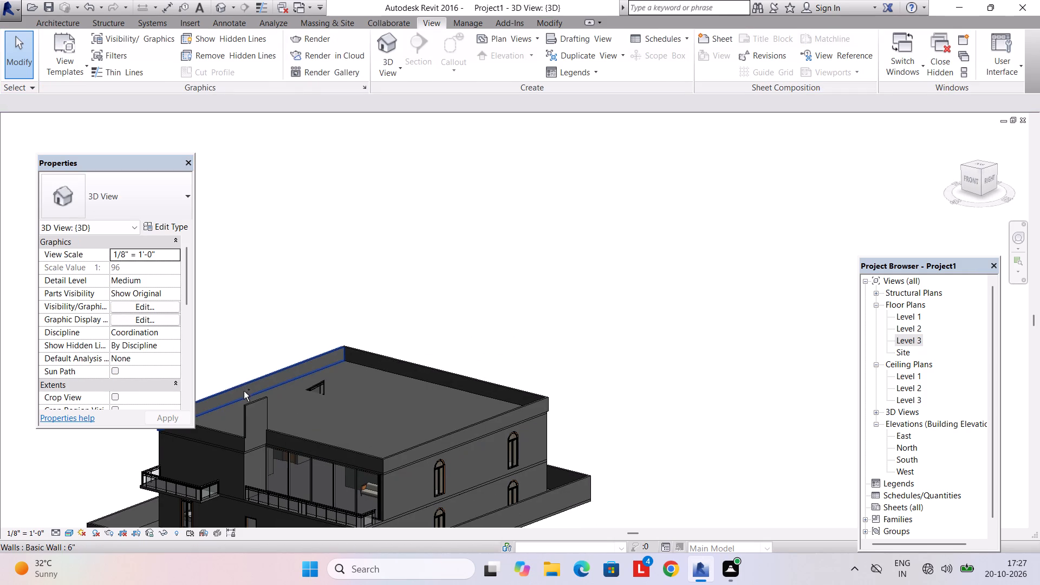
{"action": "left_click", "coordinate": [249, 405], "text": "ctrl"}
{"action": "left_click", "coordinate": [141, 336]}
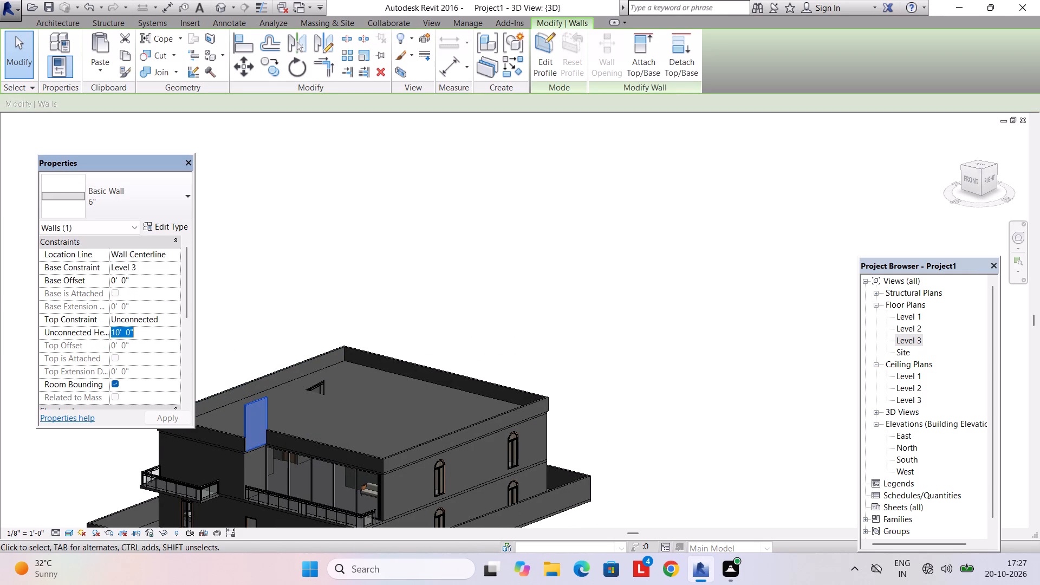
{"action": "type", "text": "3'"}
{"action": "key", "text": "Return"}
{"action": "key", "text": "Return"}
{"action": "key", "text": "Escape"}
{"action": "key", "text": "Escape"}
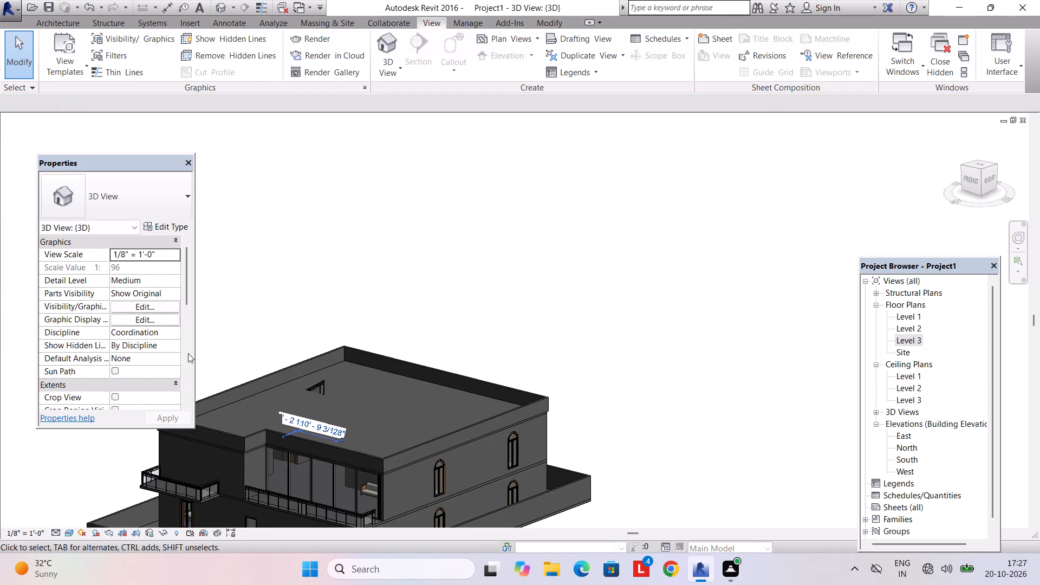
On the Level 2 plan, create a rectangular shaft opening over the staircase, from the stairwell's outer wall corner to the stair's starting edge.
{"action": "middle_click_drag", "start_coordinate": [373, 400], "coordinate": [461, 317], "text": "shift"}
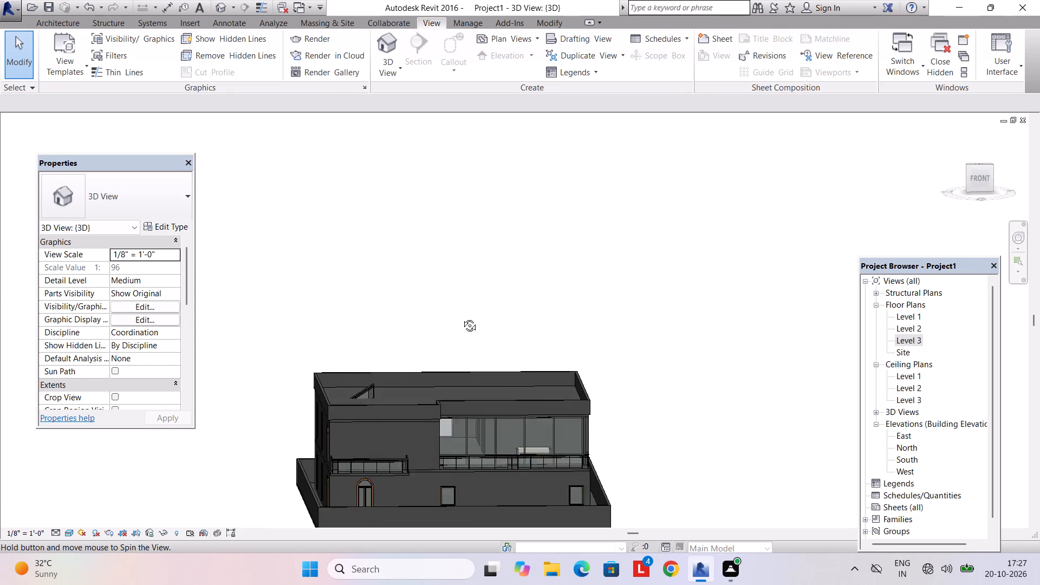
{"action": "middle_click_drag", "start_coordinate": [461, 317], "coordinate": [461, 310], "text": "shift"}
{"action": "middle_click_drag", "start_coordinate": [454, 336], "coordinate": [447, 453], "text": "shift"}
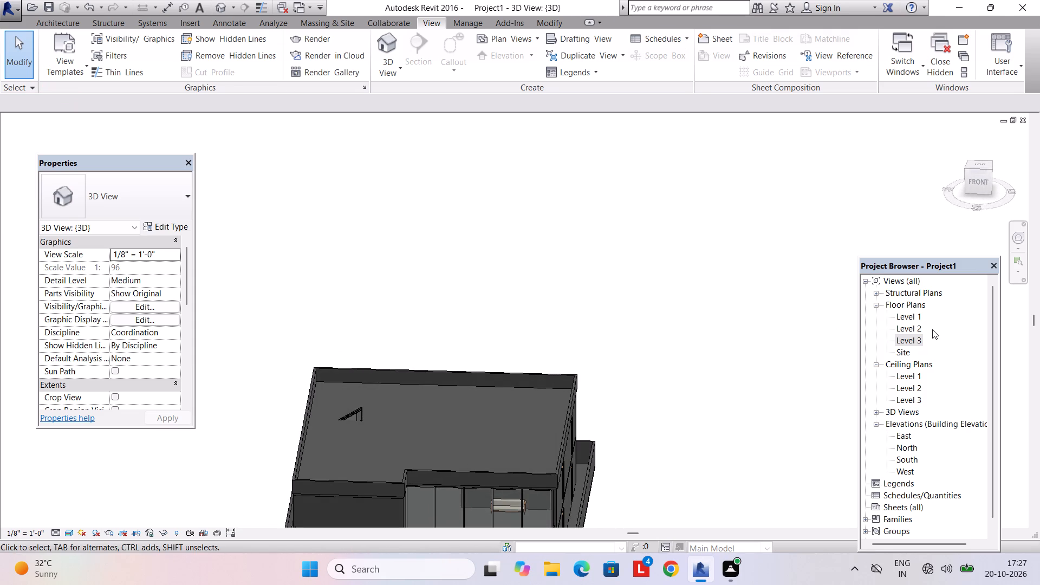
{"action": "double_click", "coordinate": [909, 328]}
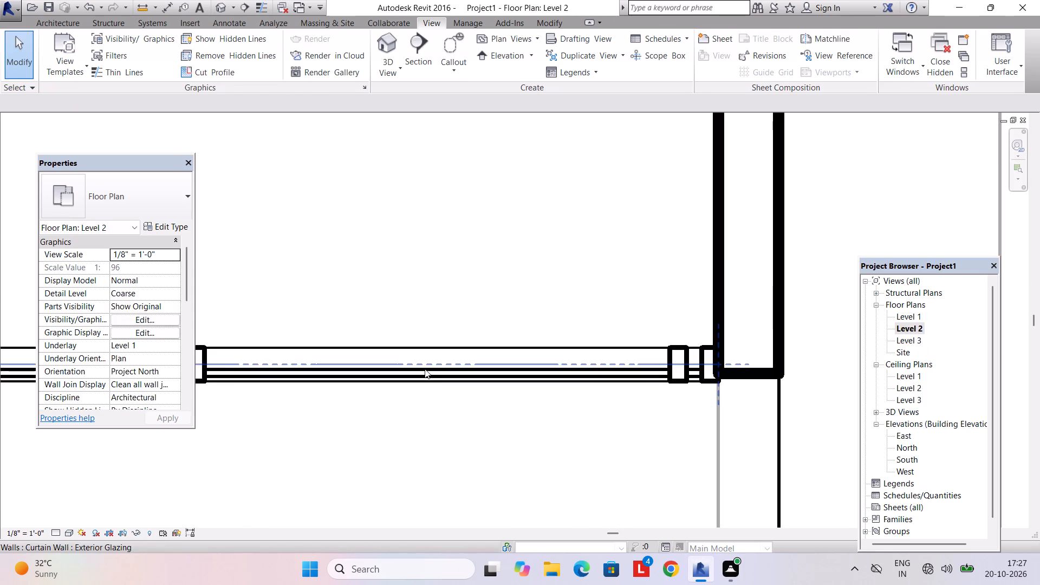
{"action": "scroll", "coordinate": [425, 368], "scroll_direction": "down", "scroll_amount": 12}
{"action": "middle_click_drag", "start_coordinate": [363, 250], "coordinate": [670, 408]}
{"action": "scroll", "coordinate": [567, 309], "scroll_direction": "down", "scroll_amount": 6}
{"action": "middle_click_drag", "start_coordinate": [344, 262], "coordinate": [382, 330]}
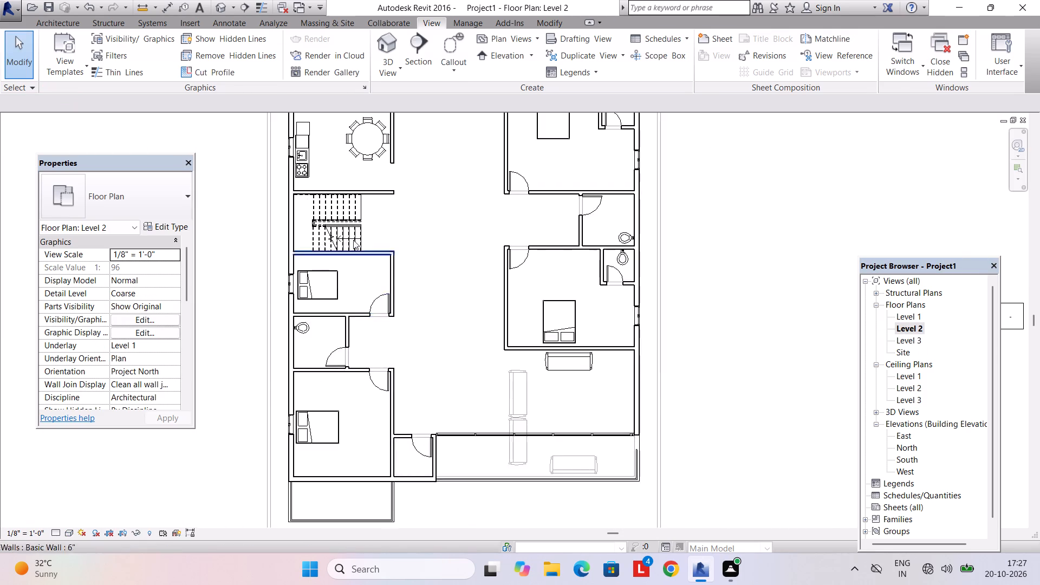
{"action": "scroll", "coordinate": [352, 235], "scroll_direction": "up", "scroll_amount": 3}
{"action": "middle_click_drag", "start_coordinate": [360, 229], "coordinate": [459, 352]}
{"action": "left_click", "coordinate": [61, 18]}
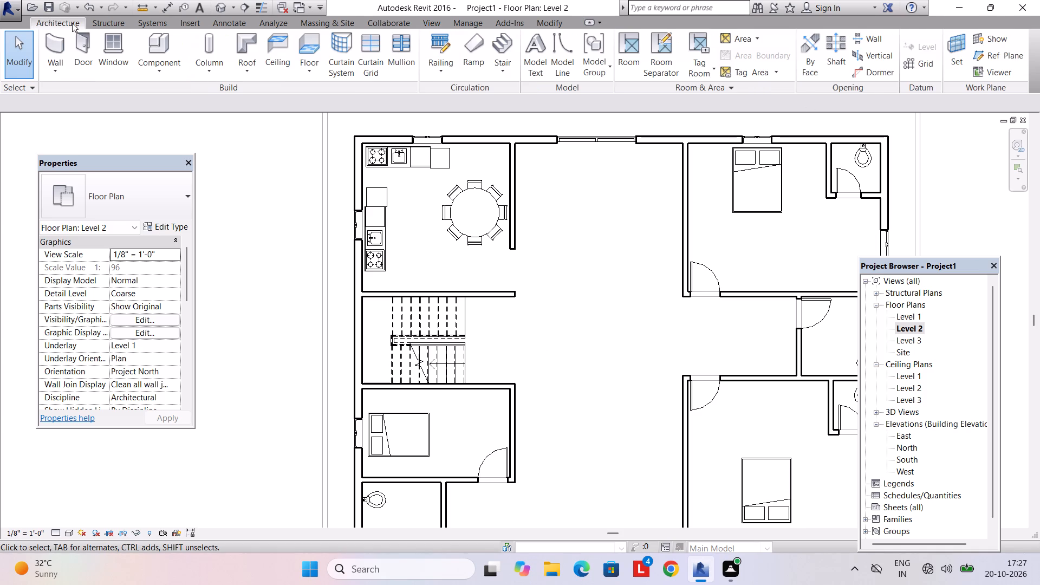
{"action": "left_click", "coordinate": [828, 50]}
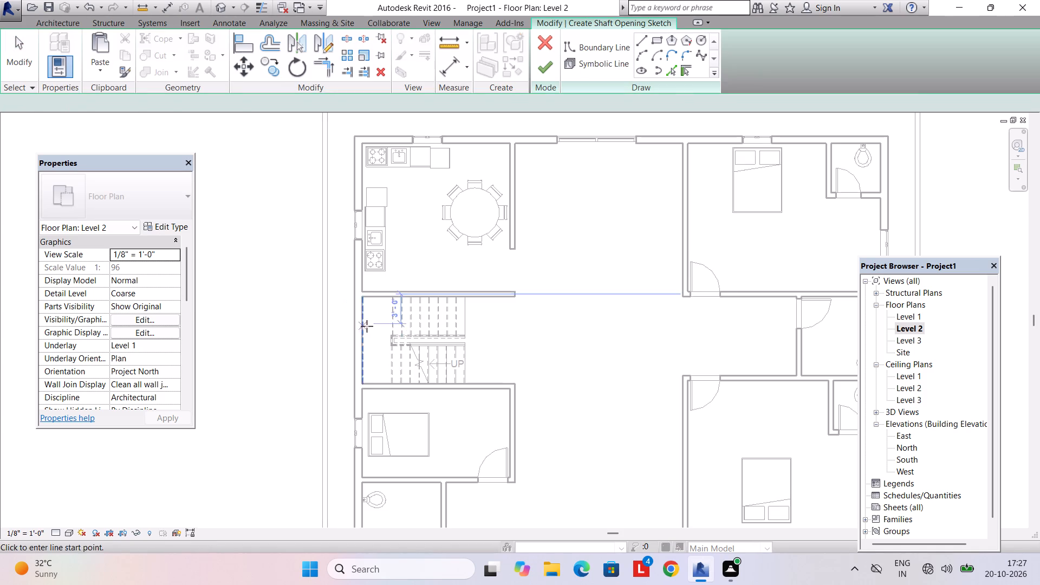
{"action": "scroll", "coordinate": [367, 328], "scroll_direction": "up", "scroll_amount": 8}
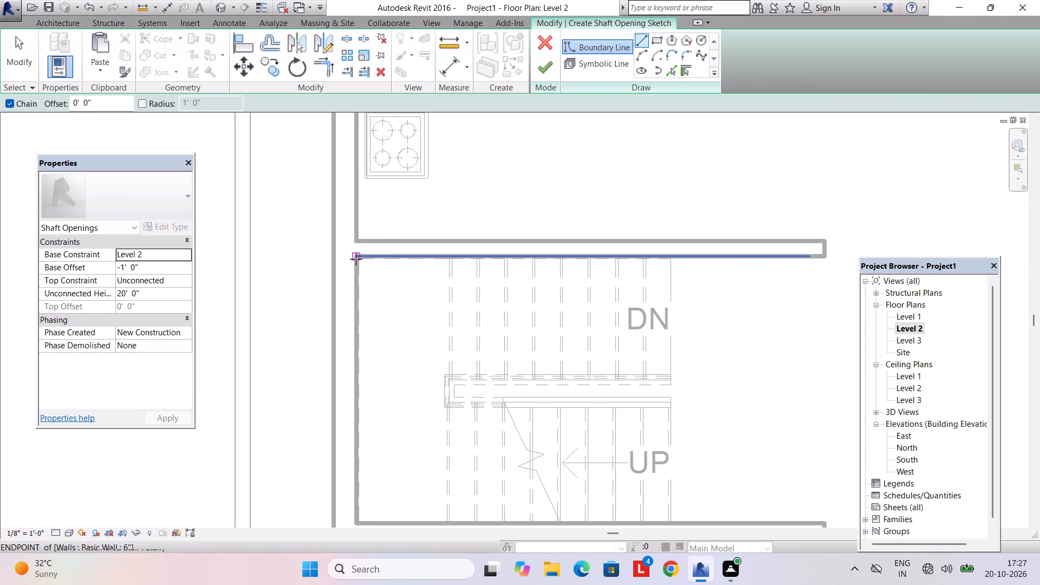
{"action": "left_click", "coordinate": [356, 259]}
{"action": "key", "text": "Escape"}
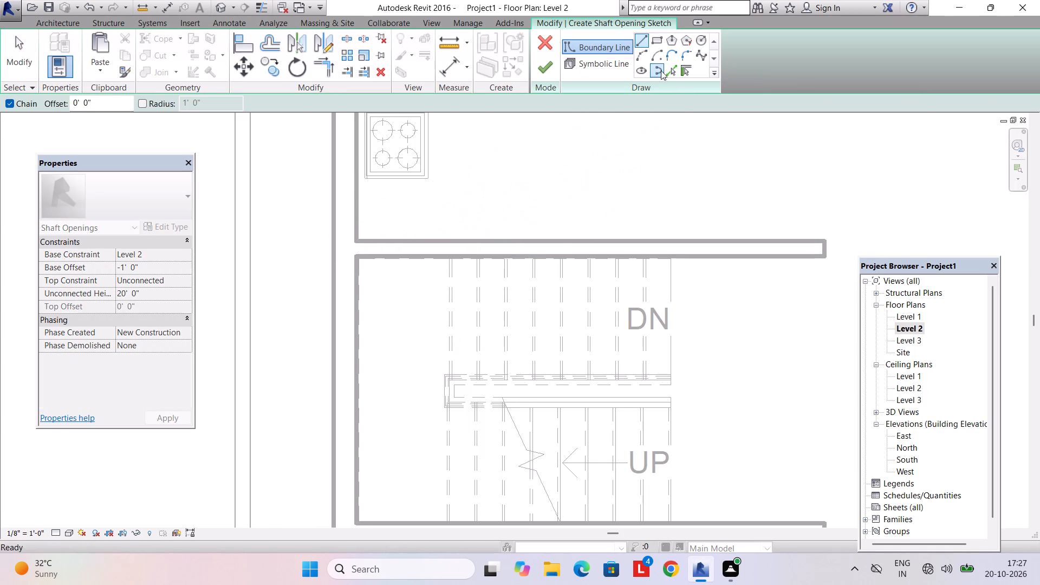
{"action": "left_click", "coordinate": [659, 31]}
{"action": "left_click", "coordinate": [655, 40]}
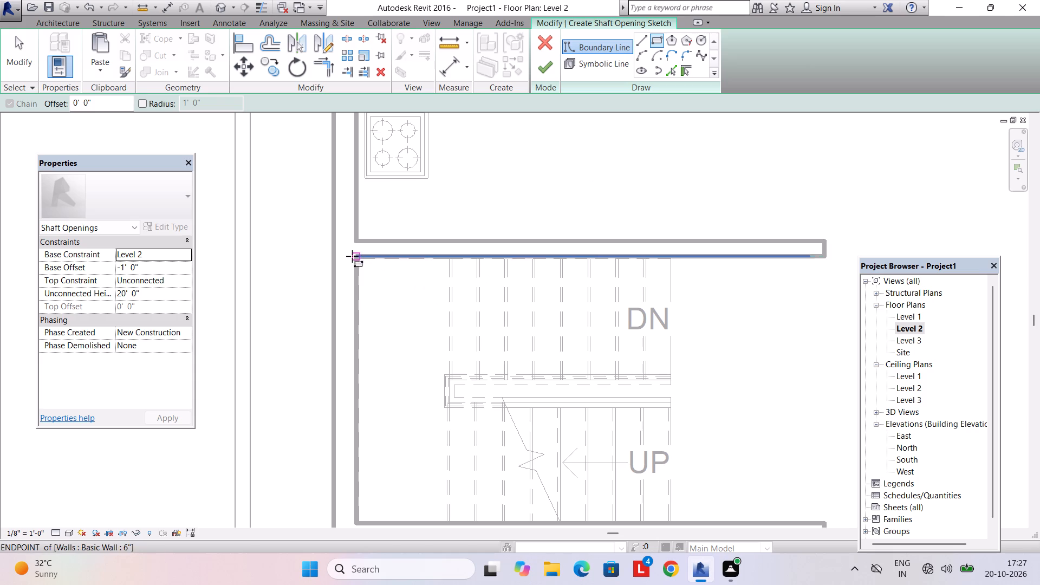
{"action": "left_click", "coordinate": [352, 256]}
{"action": "middle_click_drag", "start_coordinate": [482, 411], "coordinate": [389, 314]}
{"action": "scroll", "coordinate": [576, 427], "scroll_direction": "up", "scroll_amount": 8}
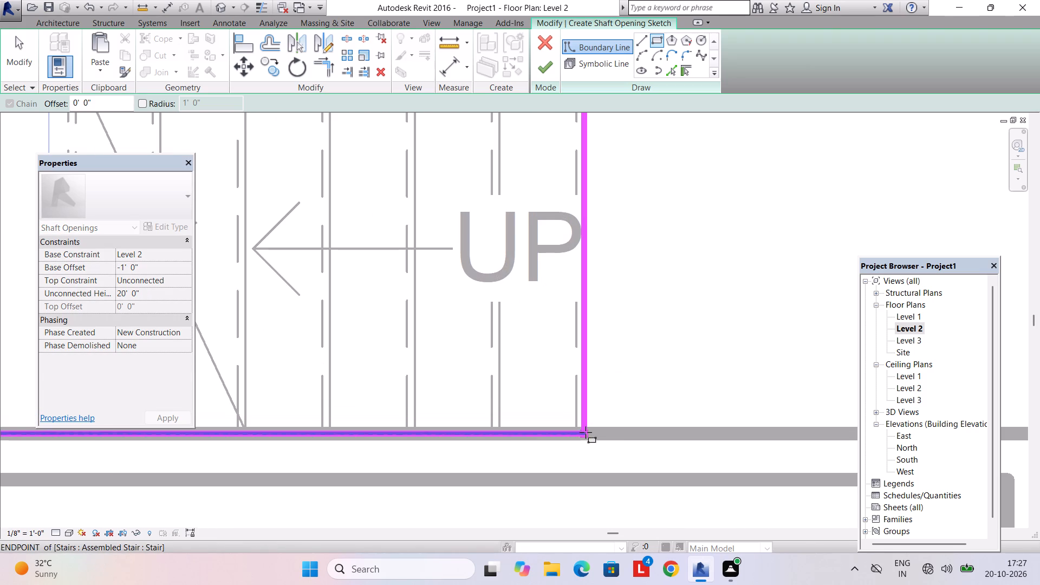
{"action": "left_click", "coordinate": [586, 432]}
{"action": "left_click", "coordinate": [537, 79]}
{"action": "left_click", "coordinate": [542, 70]}
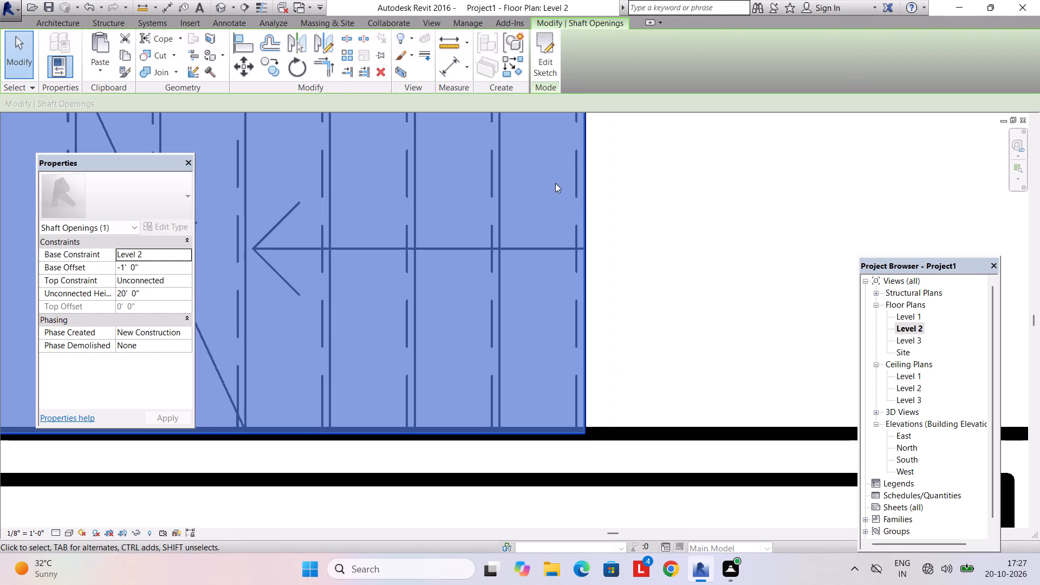
{"action": "key", "text": "Escape"}
{"action": "key", "text": "Escape"}
Examine the house in 3D from several sides to check the stair opening through the roof slab and the back facade.
{"action": "left_click", "coordinate": [445, 22]}
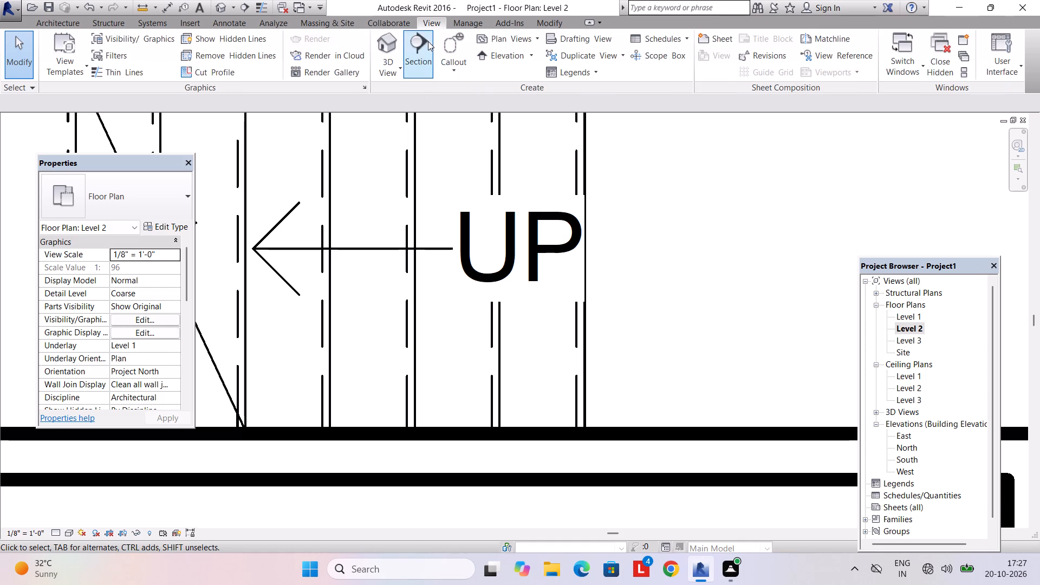
{"action": "left_click", "coordinate": [387, 42]}
{"action": "middle_click_drag", "start_coordinate": [492, 222], "coordinate": [352, 396], "text": "shift"}
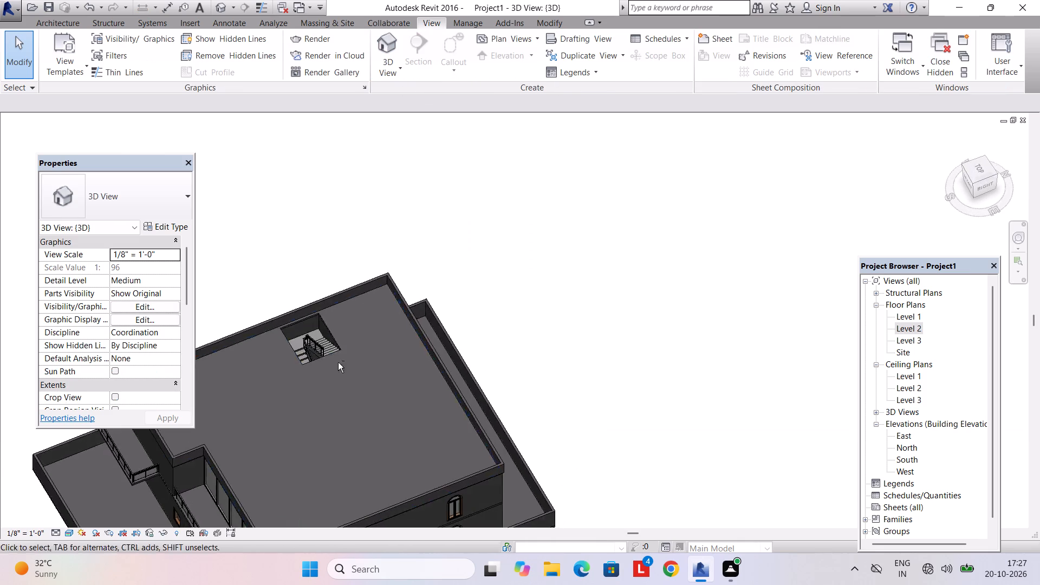
{"action": "scroll", "coordinate": [333, 336], "scroll_direction": "up", "scroll_amount": 5}
{"action": "middle_click_drag", "start_coordinate": [326, 336], "coordinate": [440, 284], "text": "shift"}
{"action": "middle_click_drag", "start_coordinate": [422, 373], "coordinate": [420, 214]}
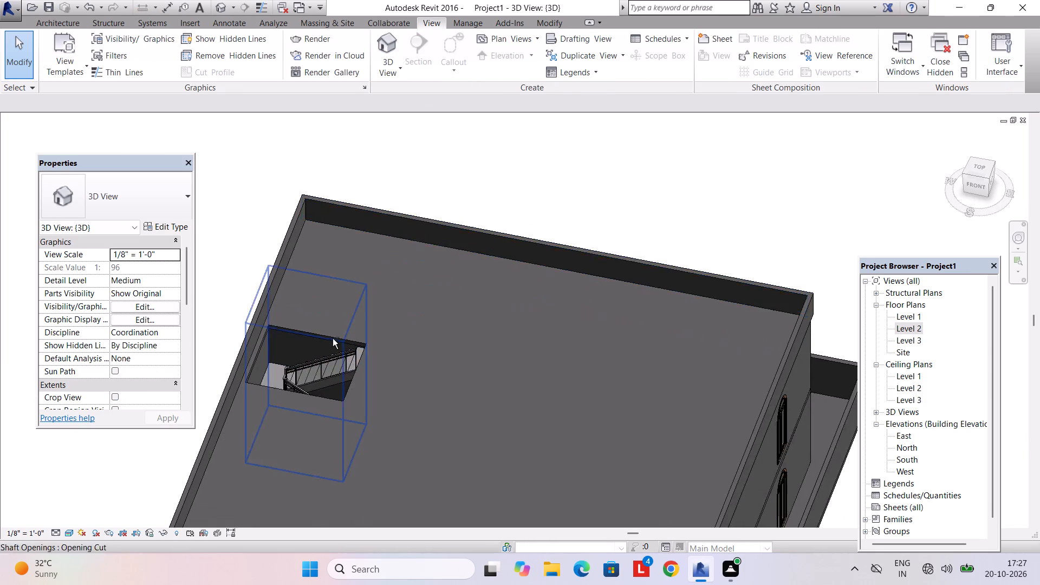
{"action": "middle_click_drag", "start_coordinate": [333, 339], "coordinate": [435, 277], "text": "shift"}
{"action": "scroll", "coordinate": [505, 404], "scroll_direction": "up", "scroll_amount": 2}
{"action": "middle_click_drag", "start_coordinate": [552, 419], "coordinate": [495, 314], "text": "shift"}
{"action": "scroll", "coordinate": [495, 315], "scroll_direction": "up", "scroll_amount": 1, "text": "shift"}
{"action": "scroll", "coordinate": [494, 315], "scroll_direction": "down", "scroll_amount": 3}
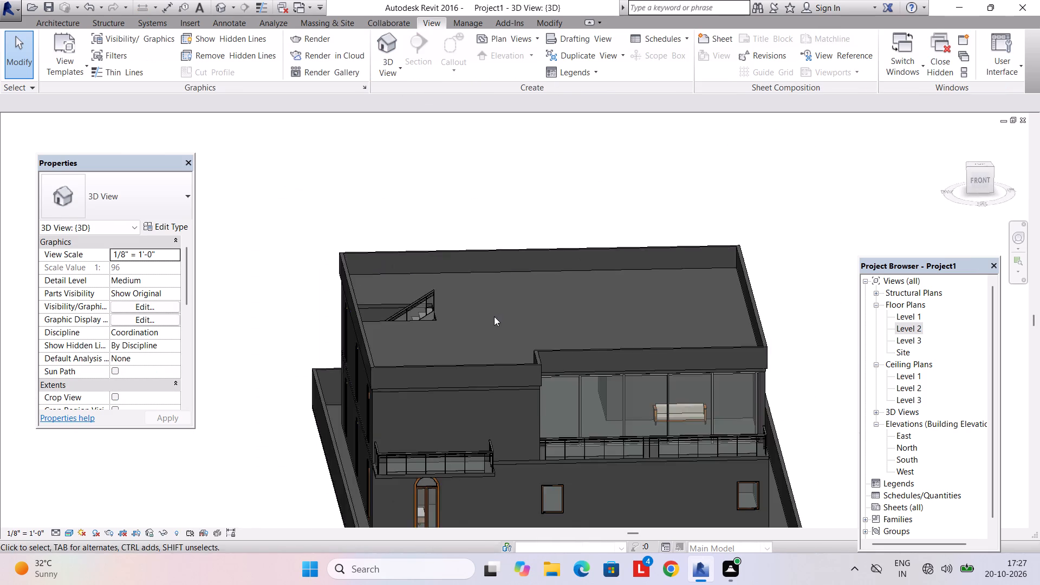
{"action": "scroll", "coordinate": [494, 316], "scroll_direction": "down", "scroll_amount": 5}
{"action": "middle_click_drag", "start_coordinate": [507, 342], "coordinate": [500, 290], "text": "shift"}
{"action": "middle_click_drag", "start_coordinate": [502, 307], "coordinate": [578, 405], "text": "shift"}
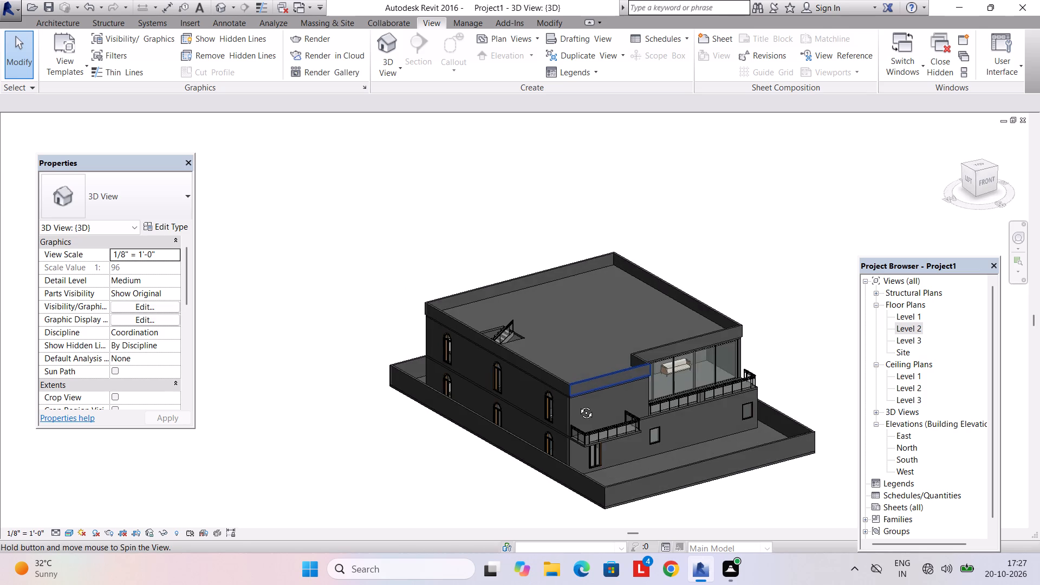
{"action": "middle_click_drag", "start_coordinate": [578, 405], "coordinate": [484, 342], "text": "shift"}
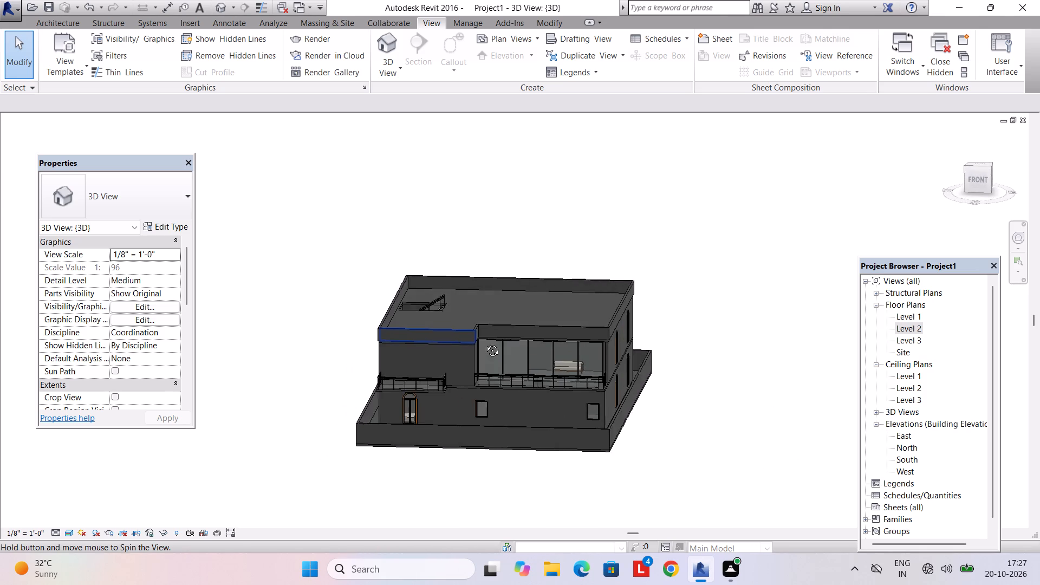
{"action": "middle_click_drag", "start_coordinate": [484, 342], "coordinate": [680, 362], "text": "shift"}
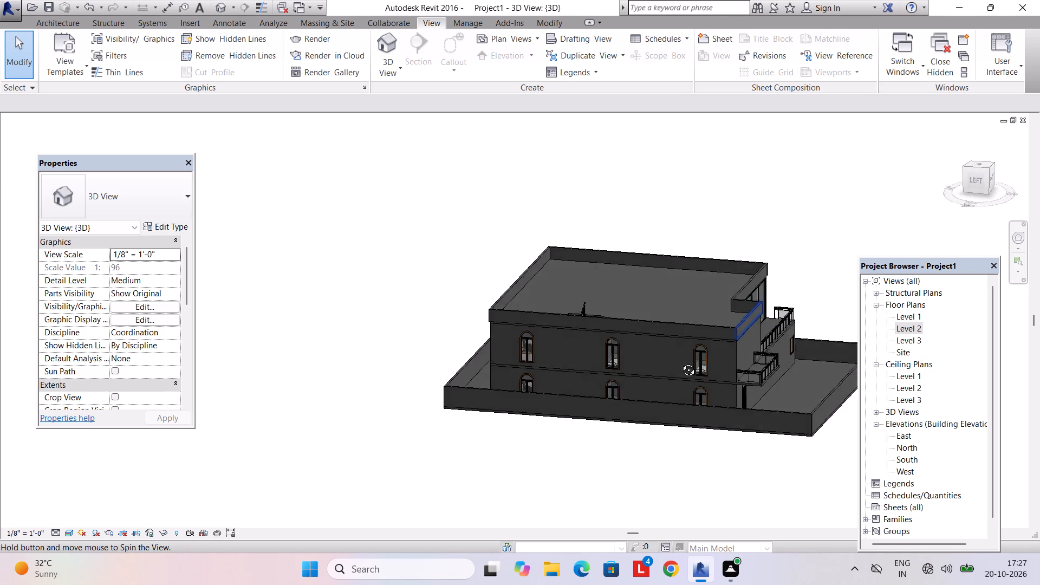
{"action": "middle_click_drag", "start_coordinate": [680, 362], "coordinate": [828, 327], "text": "shift"}
{"action": "scroll", "coordinate": [697, 340], "scroll_direction": "down", "scroll_amount": 1, "text": "shift"}
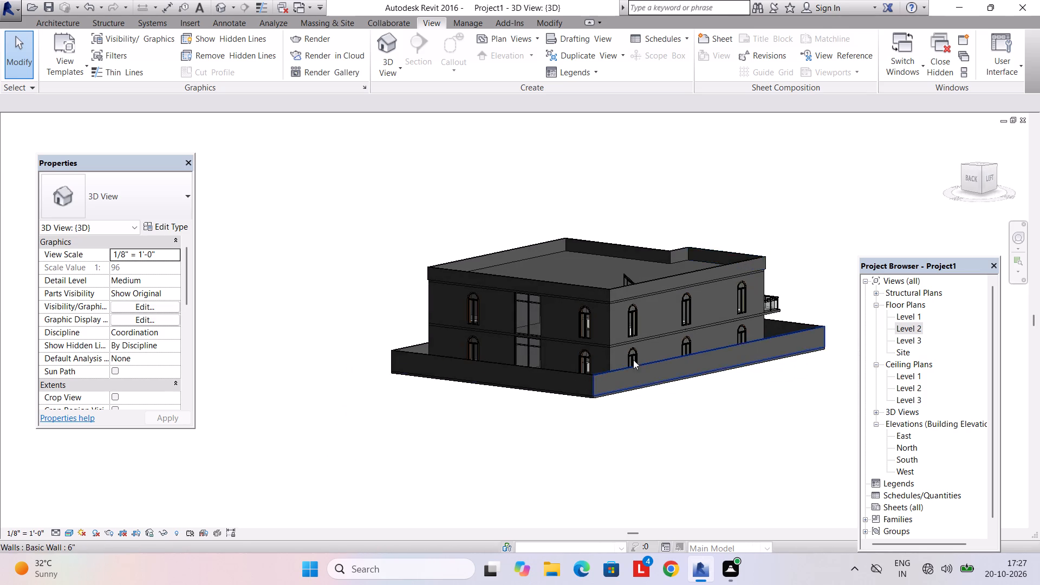
{"action": "middle_click_drag", "start_coordinate": [568, 374], "coordinate": [599, 449], "text": "shift"}
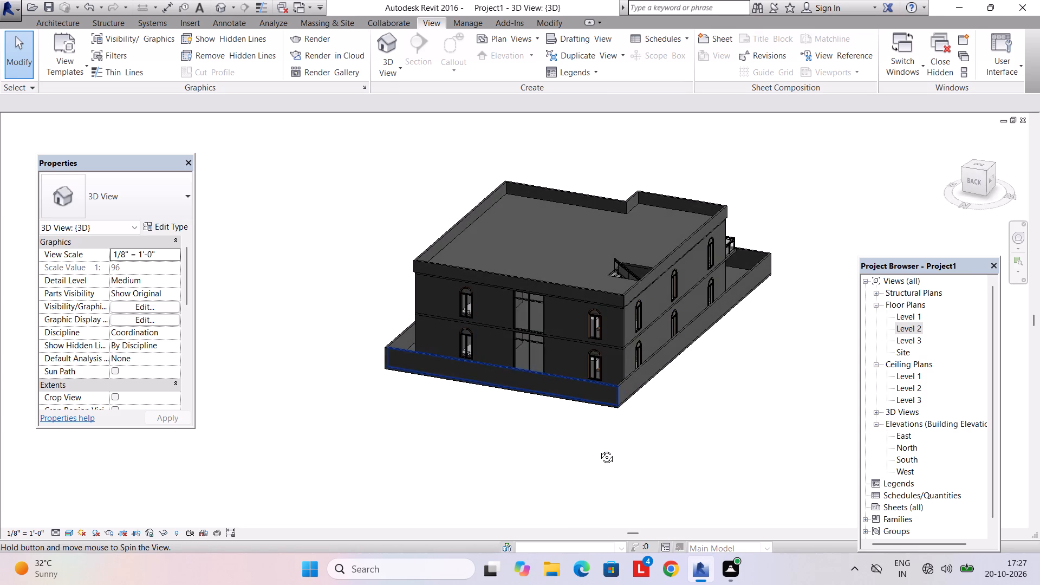
{"action": "middle_click_drag", "start_coordinate": [599, 449], "coordinate": [561, 458], "text": "shift"}
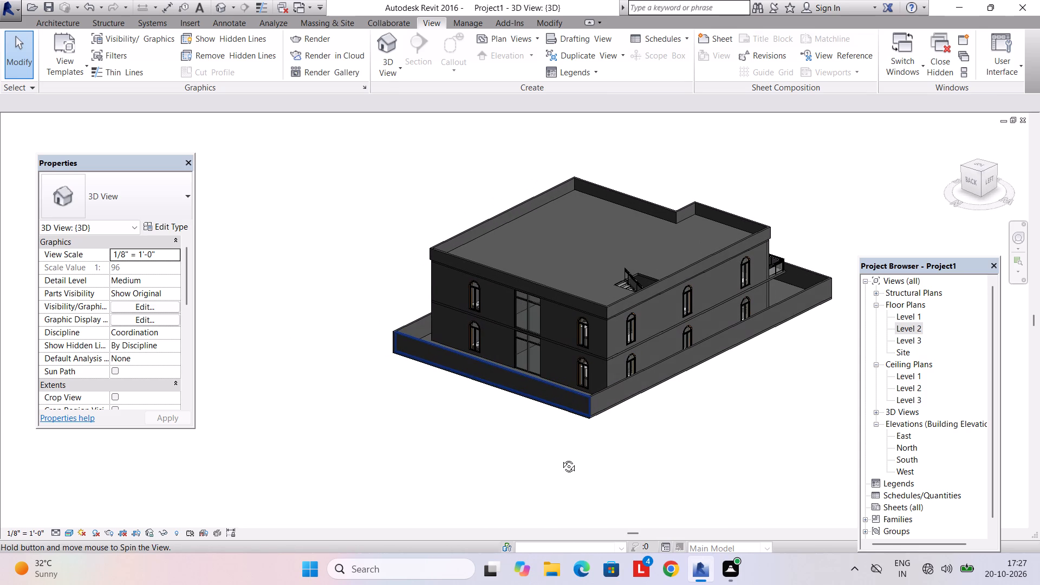
{"action": "middle_click_drag", "start_coordinate": [561, 458], "coordinate": [342, 412], "text": "shift"}
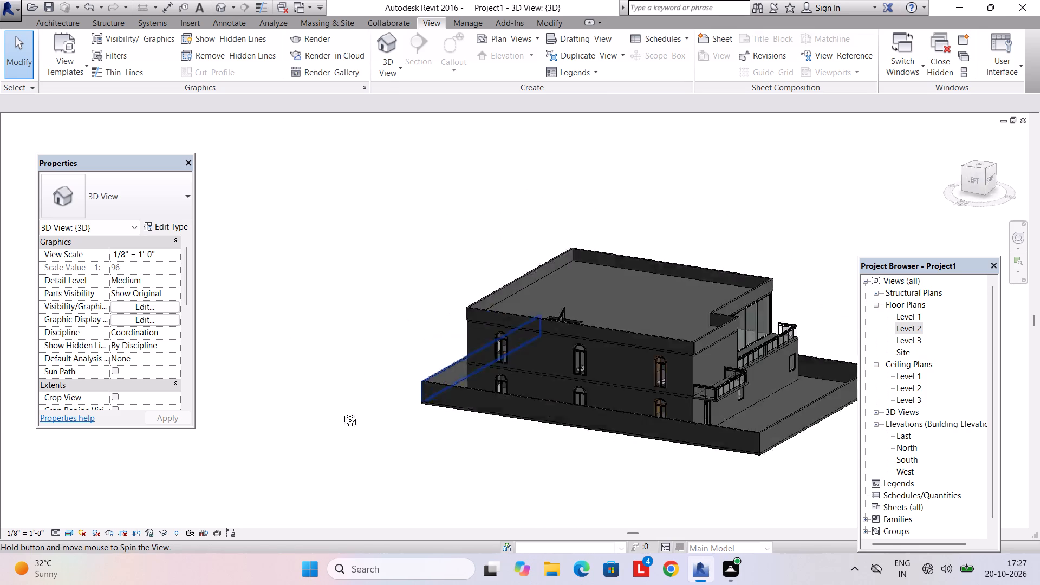
{"action": "middle_click_drag", "start_coordinate": [342, 412], "coordinate": [266, 401], "text": "shift"}
Delete the glazed unit in the middle of the hall's back wall on the Level 2 plan.
{"action": "double_click", "coordinate": [905, 326]}
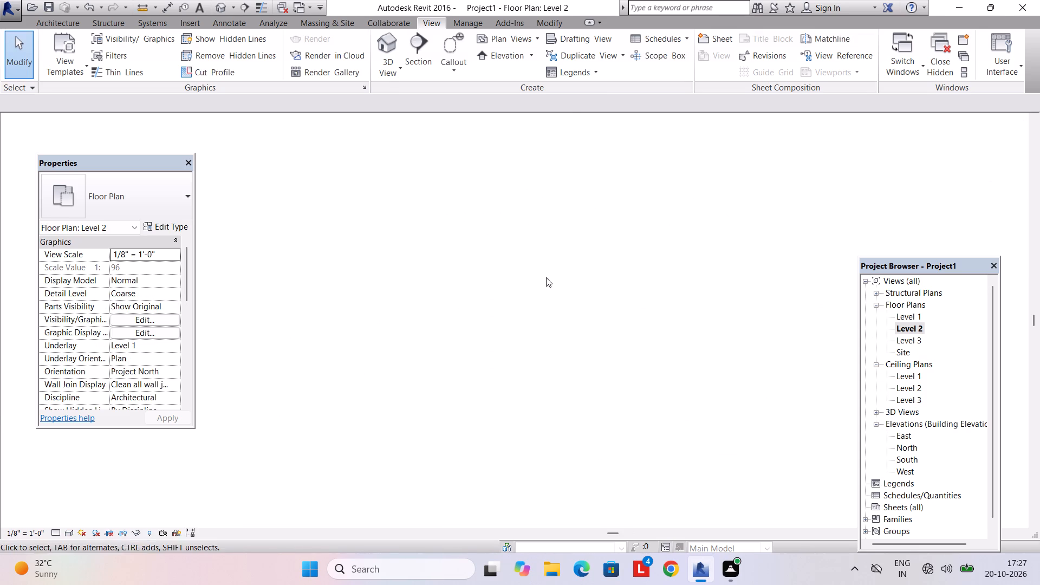
{"action": "scroll", "coordinate": [511, 257], "scroll_direction": "down", "scroll_amount": 3}
{"action": "middle_click_drag", "start_coordinate": [497, 252], "coordinate": [526, 456]}
{"action": "scroll", "coordinate": [470, 266], "scroll_direction": "down", "scroll_amount": 17}
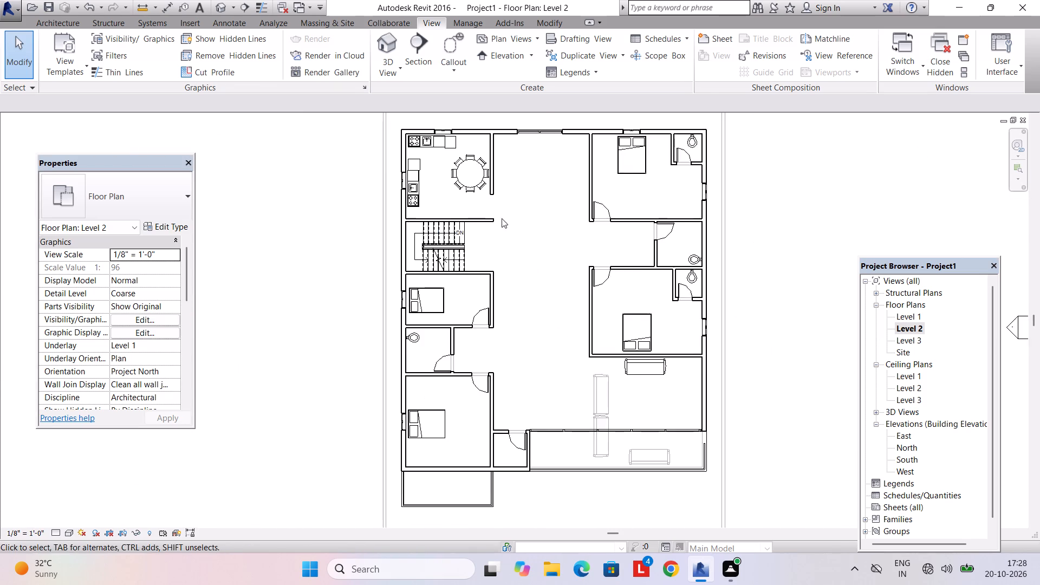
{"action": "middle_click_drag", "start_coordinate": [498, 243], "coordinate": [492, 392]}
{"action": "left_click", "coordinate": [536, 278]}
{"action": "key", "text": "Delete"}
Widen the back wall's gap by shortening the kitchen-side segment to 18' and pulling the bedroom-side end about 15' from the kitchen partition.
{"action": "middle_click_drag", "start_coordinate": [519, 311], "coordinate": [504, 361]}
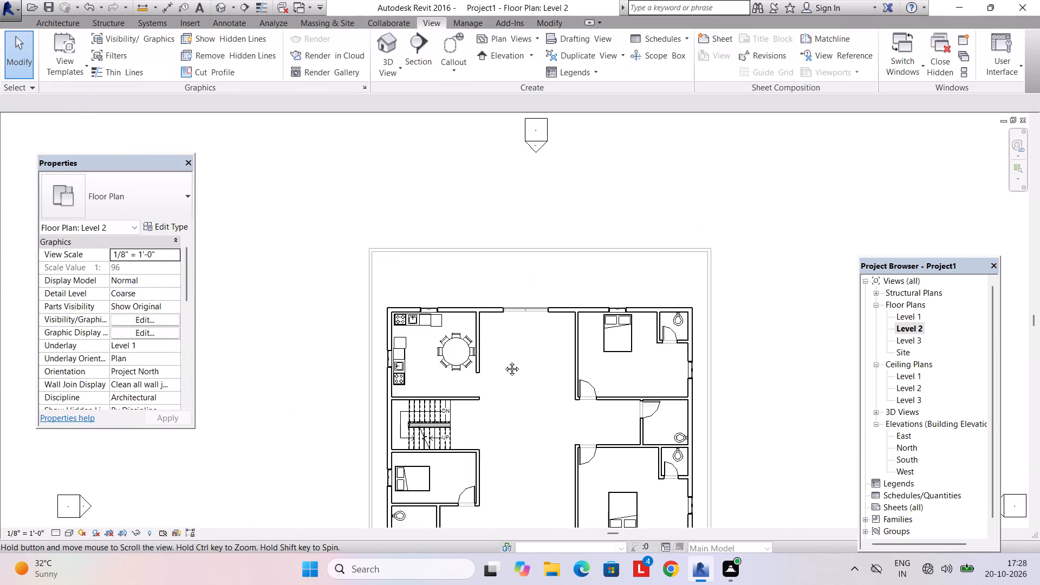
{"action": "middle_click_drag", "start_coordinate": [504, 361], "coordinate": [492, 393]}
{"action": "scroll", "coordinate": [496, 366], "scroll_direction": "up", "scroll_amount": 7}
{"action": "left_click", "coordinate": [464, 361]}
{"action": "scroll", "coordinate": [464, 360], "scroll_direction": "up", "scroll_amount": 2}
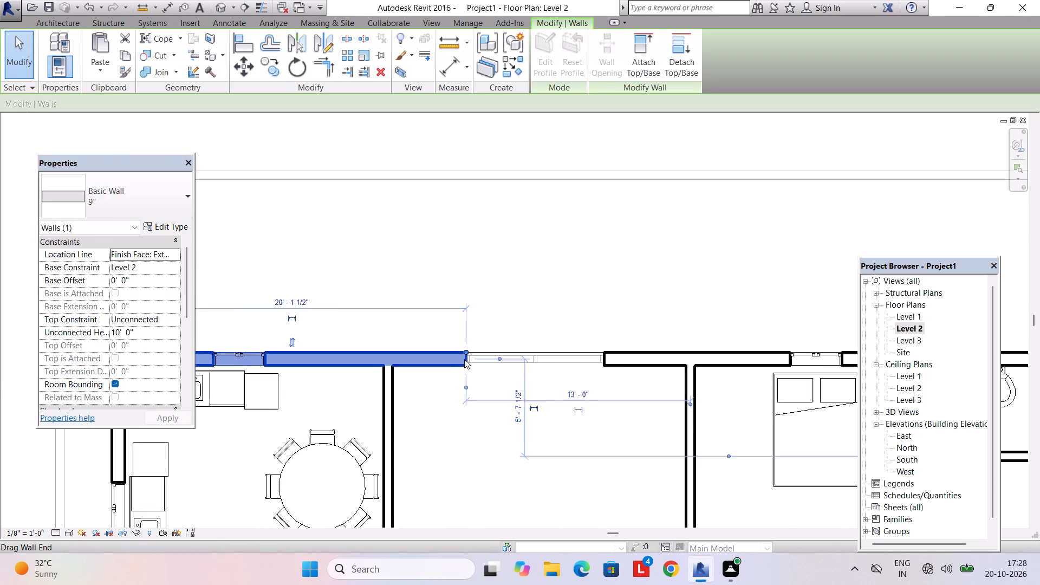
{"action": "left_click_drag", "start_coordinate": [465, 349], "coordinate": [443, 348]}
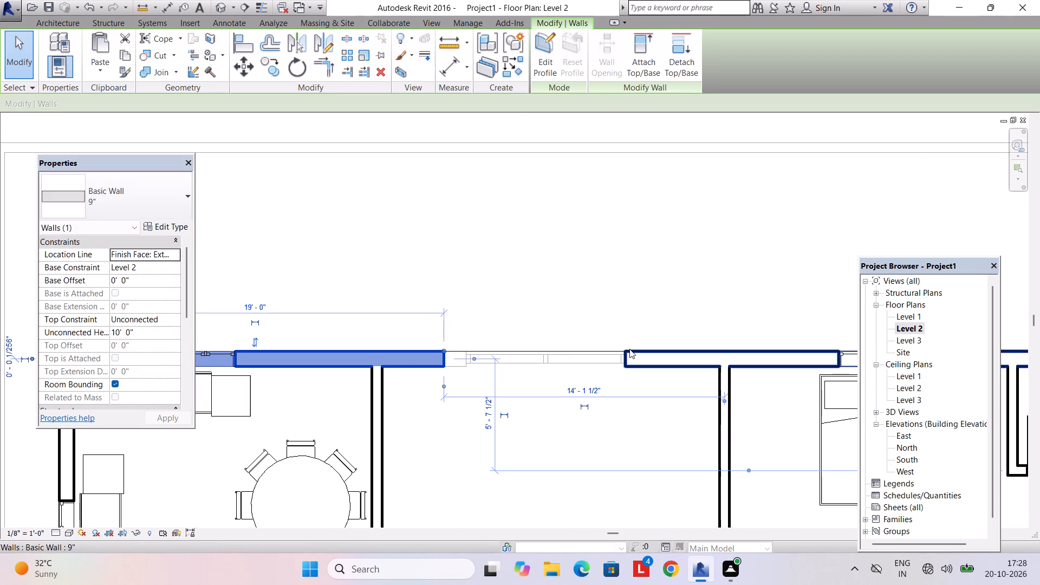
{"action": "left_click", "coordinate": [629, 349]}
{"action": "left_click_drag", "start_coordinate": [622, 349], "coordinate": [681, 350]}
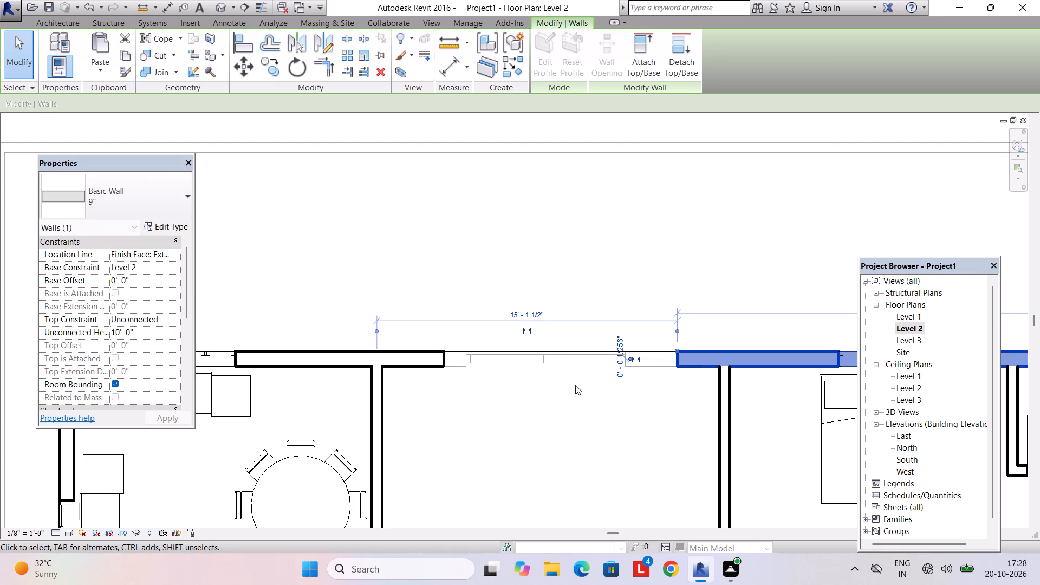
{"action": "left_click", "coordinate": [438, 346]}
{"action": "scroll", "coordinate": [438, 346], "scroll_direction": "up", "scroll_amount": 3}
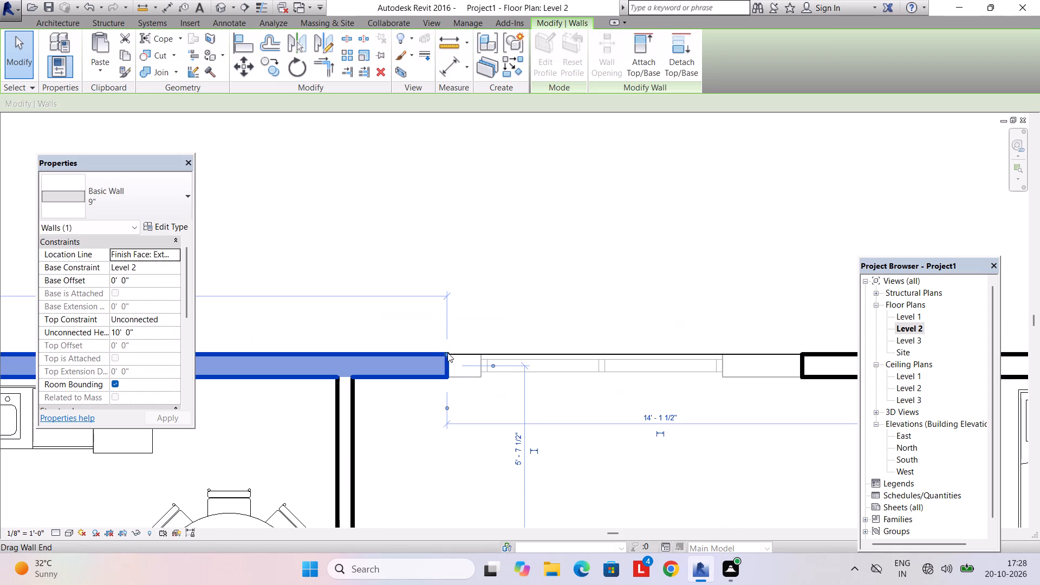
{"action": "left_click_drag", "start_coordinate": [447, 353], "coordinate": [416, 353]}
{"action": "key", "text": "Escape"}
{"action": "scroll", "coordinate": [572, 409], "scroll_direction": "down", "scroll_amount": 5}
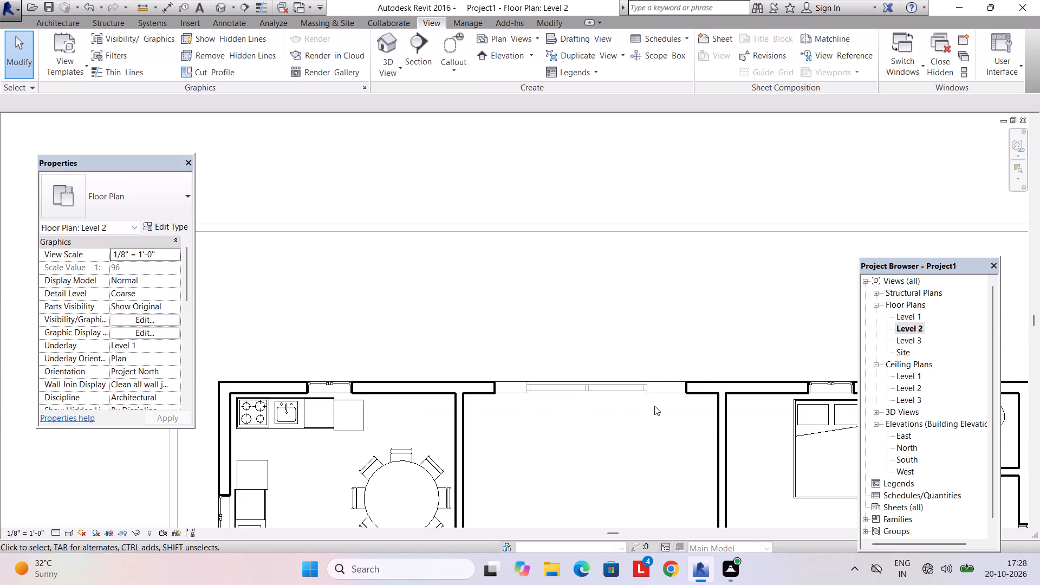
Shorten the kitchen-side back wall to 16' and pull the bedroom-side segment back to the bedroom partition, leaving a gap of about 17'-3".
{"action": "middle_click_drag", "start_coordinate": [654, 406], "coordinate": [615, 398]}
{"action": "middle_click_drag", "start_coordinate": [497, 438], "coordinate": [500, 417]}
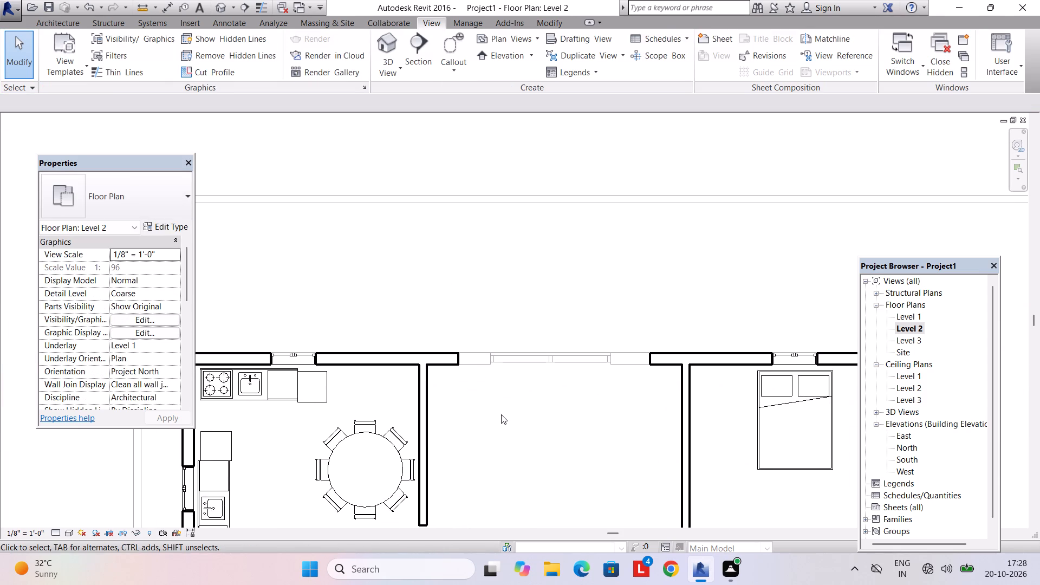
{"action": "scroll", "coordinate": [450, 361], "scroll_direction": "up", "scroll_amount": 1}
{"action": "left_click", "coordinate": [449, 360]}
{"action": "left_click_drag", "start_coordinate": [459, 347], "coordinate": [459, 347]}
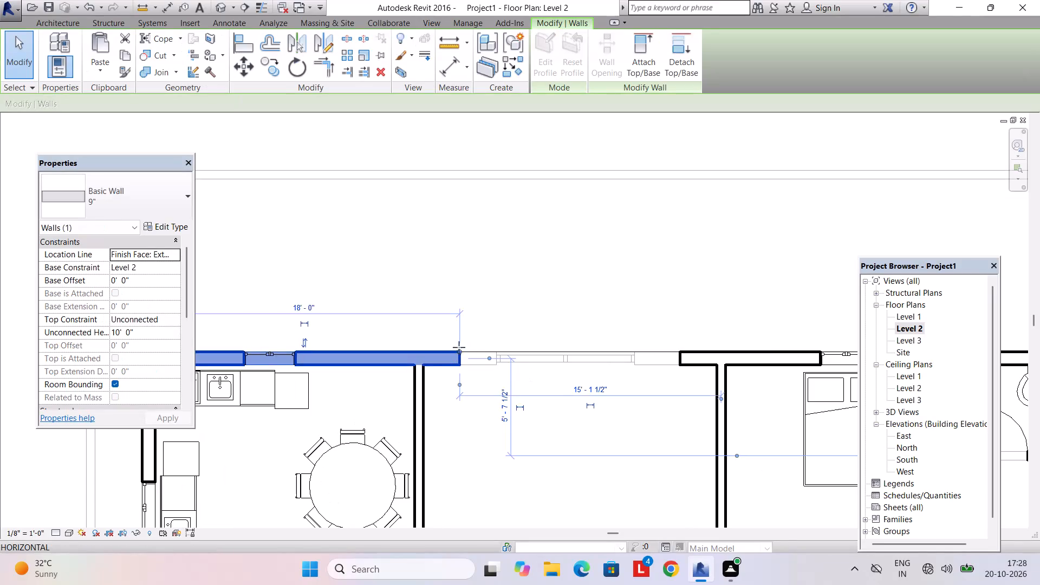
{"action": "left_click_drag", "start_coordinate": [459, 347], "coordinate": [423, 348]}
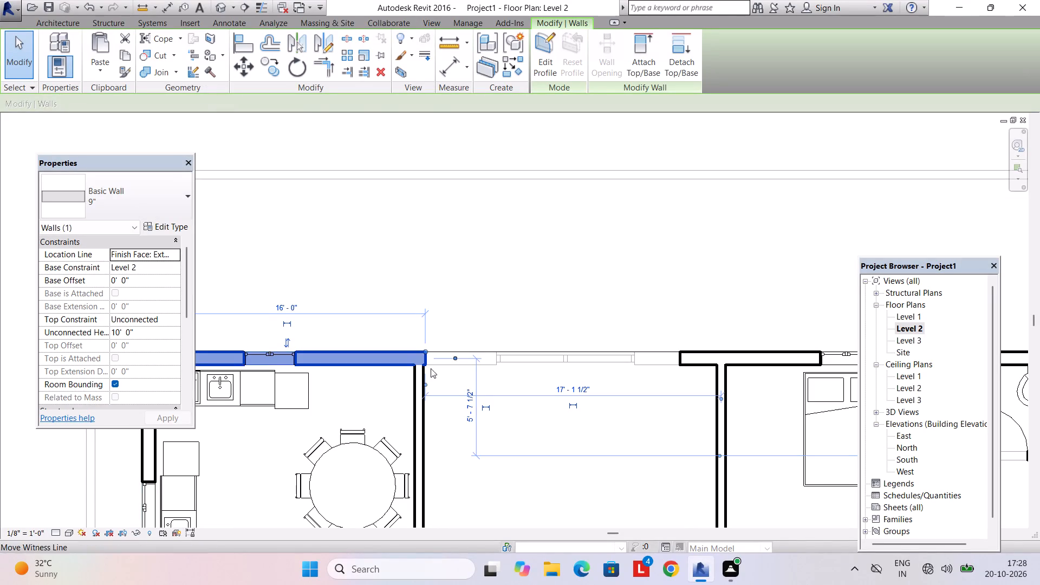
{"action": "scroll", "coordinate": [430, 368], "scroll_direction": "up", "scroll_amount": 1}
{"action": "left_click", "coordinate": [754, 357]}
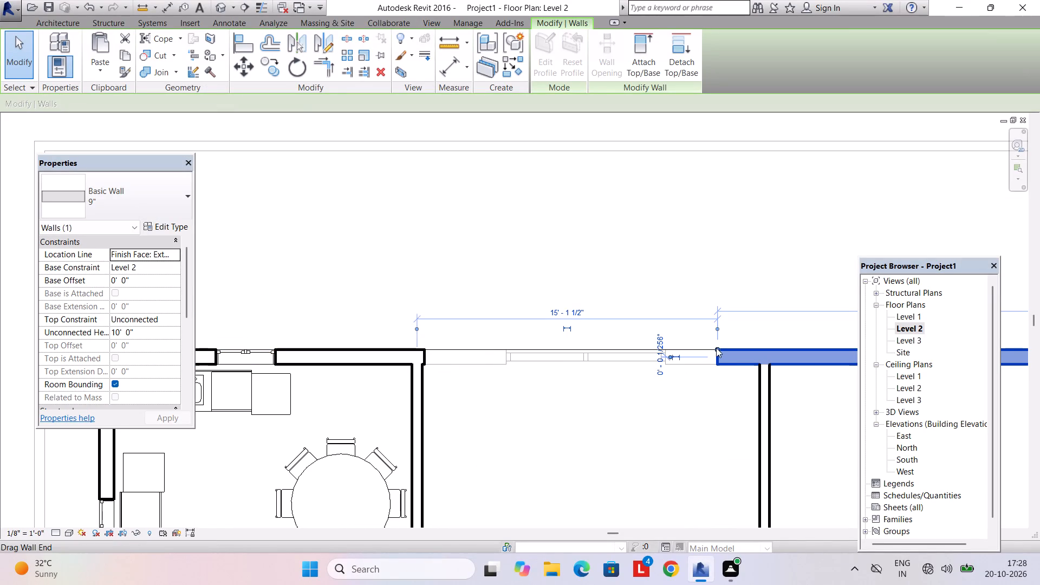
{"action": "left_click_drag", "start_coordinate": [716, 349], "coordinate": [756, 353]}
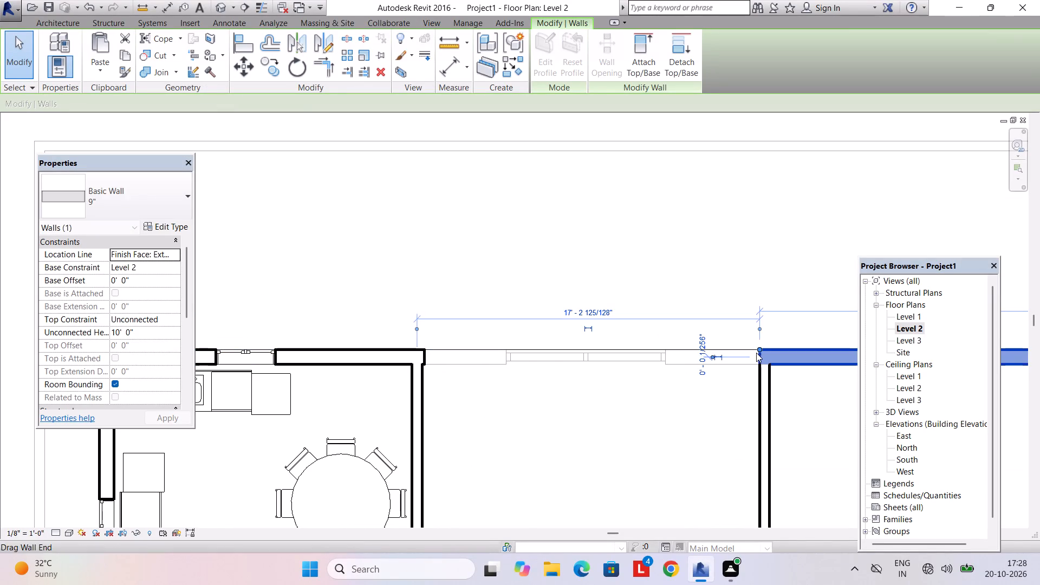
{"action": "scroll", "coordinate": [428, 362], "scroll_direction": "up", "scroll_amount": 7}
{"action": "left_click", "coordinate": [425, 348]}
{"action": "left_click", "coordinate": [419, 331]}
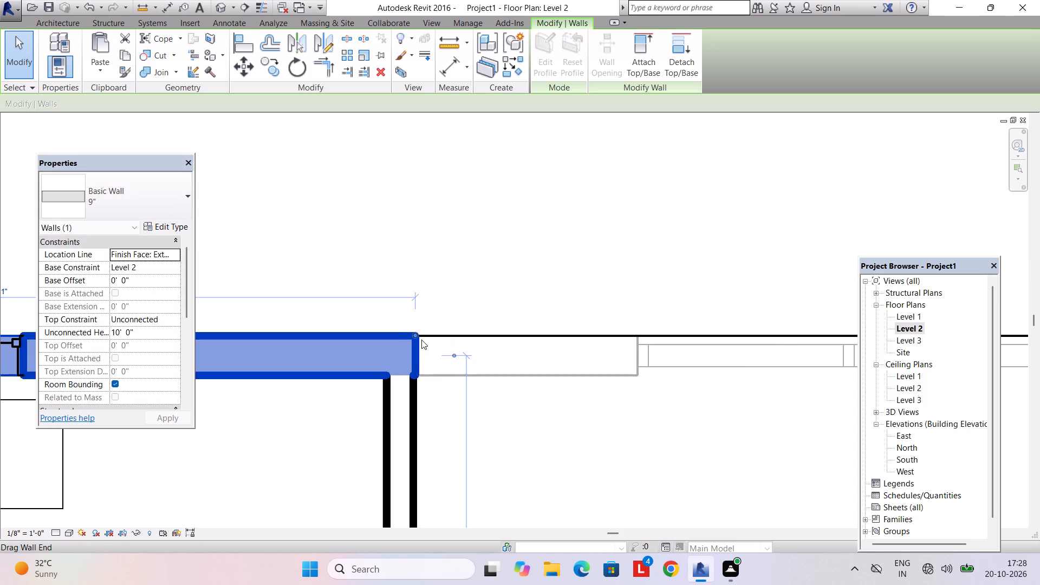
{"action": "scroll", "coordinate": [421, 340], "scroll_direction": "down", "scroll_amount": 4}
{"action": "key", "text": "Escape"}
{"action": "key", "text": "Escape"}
Start a Glass Panel - Bottom Fill railing path on Level 2 with a 6' segment outward from the kitchen-side back wall's end.
{"action": "scroll", "coordinate": [426, 357], "scroll_direction": "down", "scroll_amount": 5}
{"action": "scroll", "coordinate": [476, 384], "scroll_direction": "down", "scroll_amount": 5}
{"action": "middle_click_drag", "start_coordinate": [480, 383], "coordinate": [462, 430]}
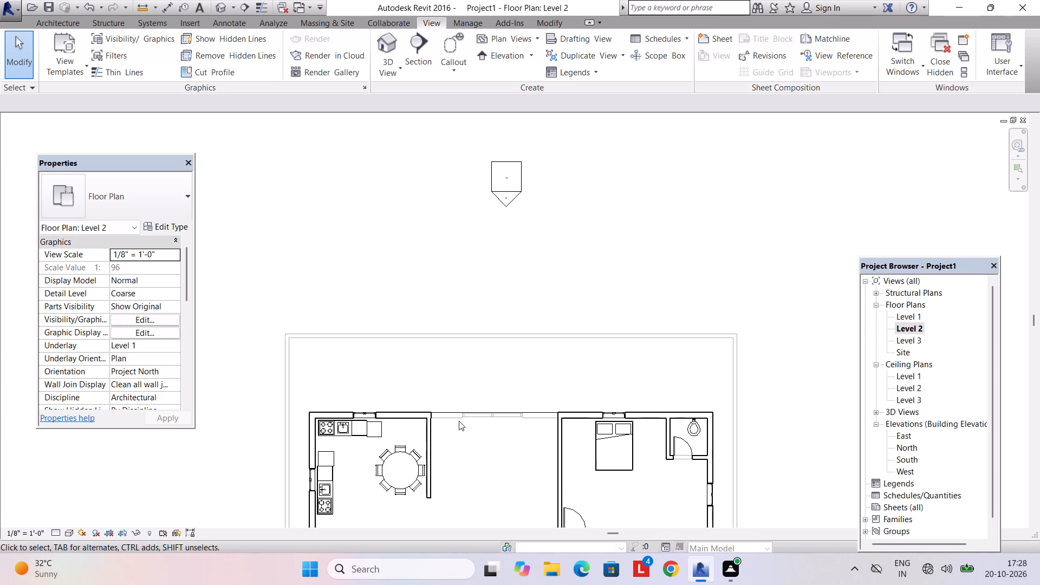
{"action": "left_click", "coordinate": [64, 16]}
{"action": "left_click", "coordinate": [70, 26]}
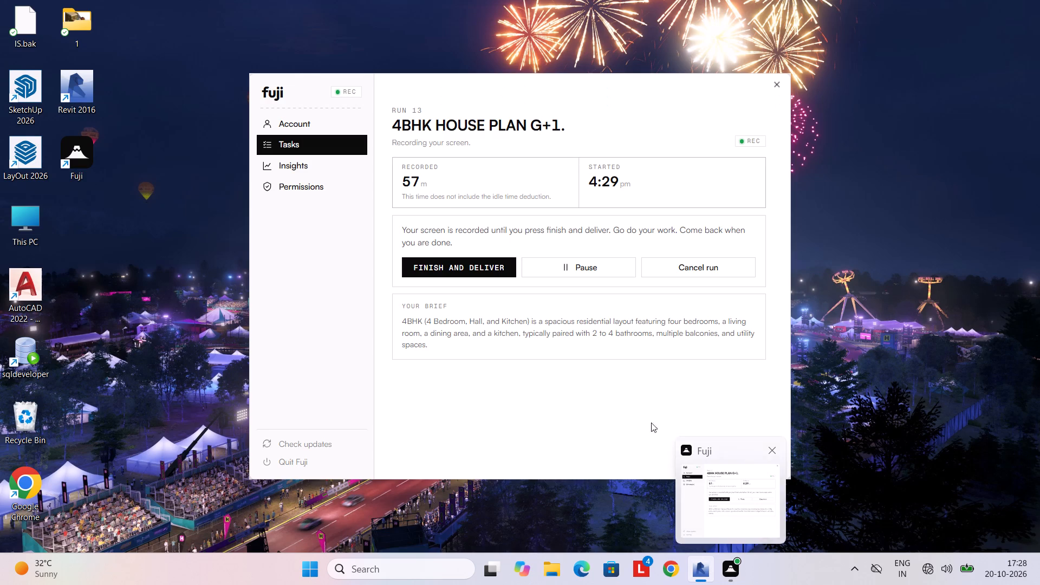
{"action": "left_click", "coordinate": [437, 44]}
{"action": "scroll", "coordinate": [447, 333], "scroll_direction": "up", "scroll_amount": 1}
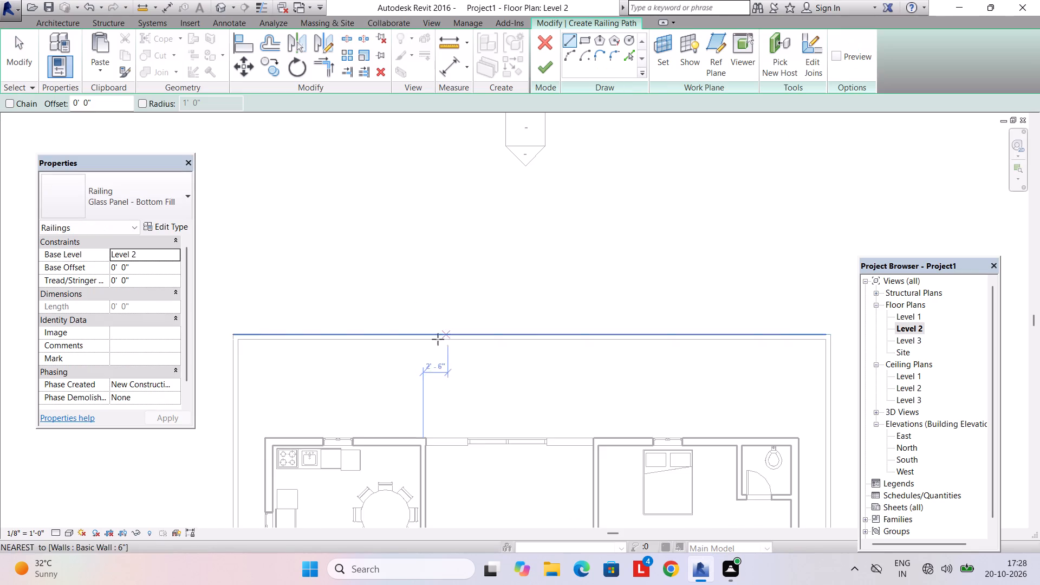
{"action": "scroll", "coordinate": [438, 339], "scroll_direction": "up", "scroll_amount": 2}
{"action": "middle_click_drag", "start_coordinate": [440, 355], "coordinate": [455, 256]}
{"action": "scroll", "coordinate": [452, 337], "scroll_direction": "up", "scroll_amount": 2}
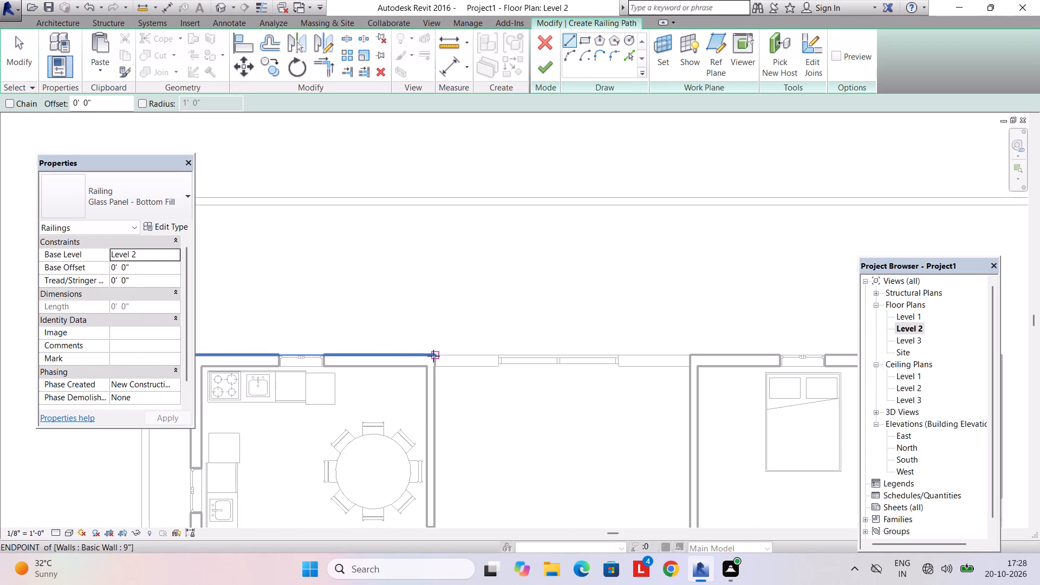
{"action": "left_click", "coordinate": [433, 355]}
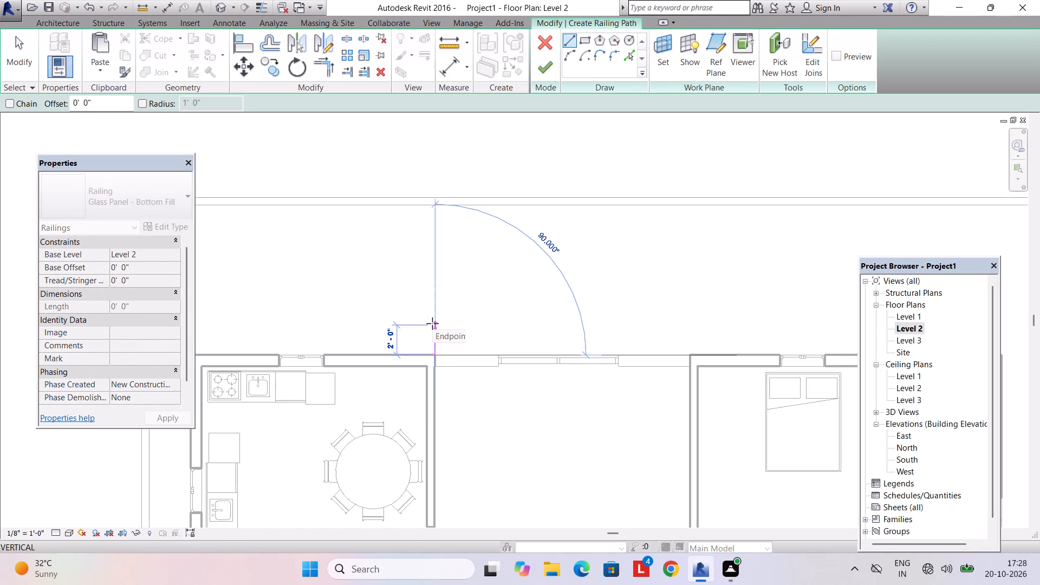
{"action": "type", "text": "6'"}
{"action": "key", "text": "Return"}
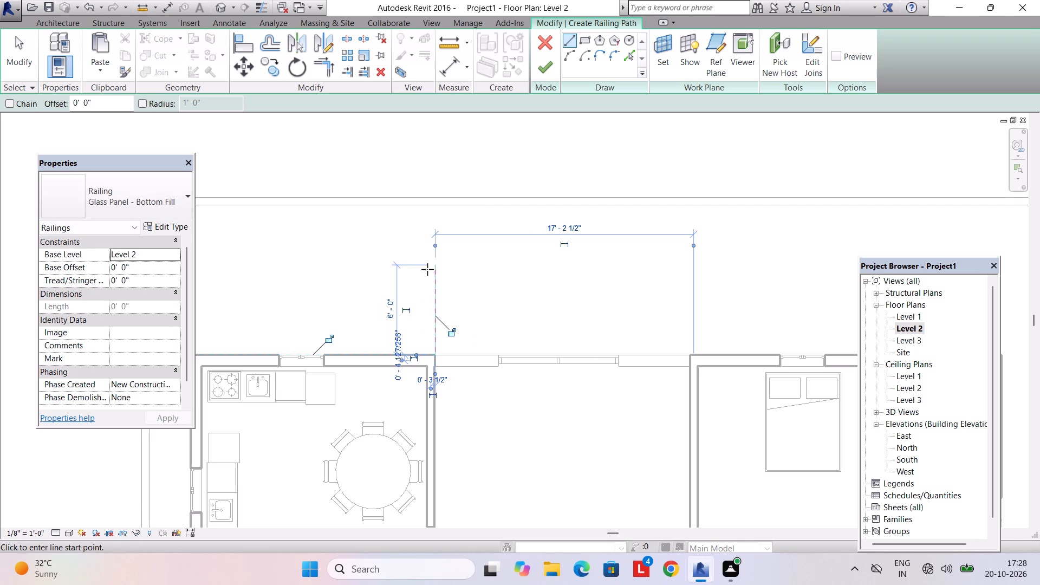
Continue the railing path about 17'-5 1/2" across the hall's opening and back to the bedroom-side wall, and finish the railing.
{"action": "left_click", "coordinate": [435, 268]}
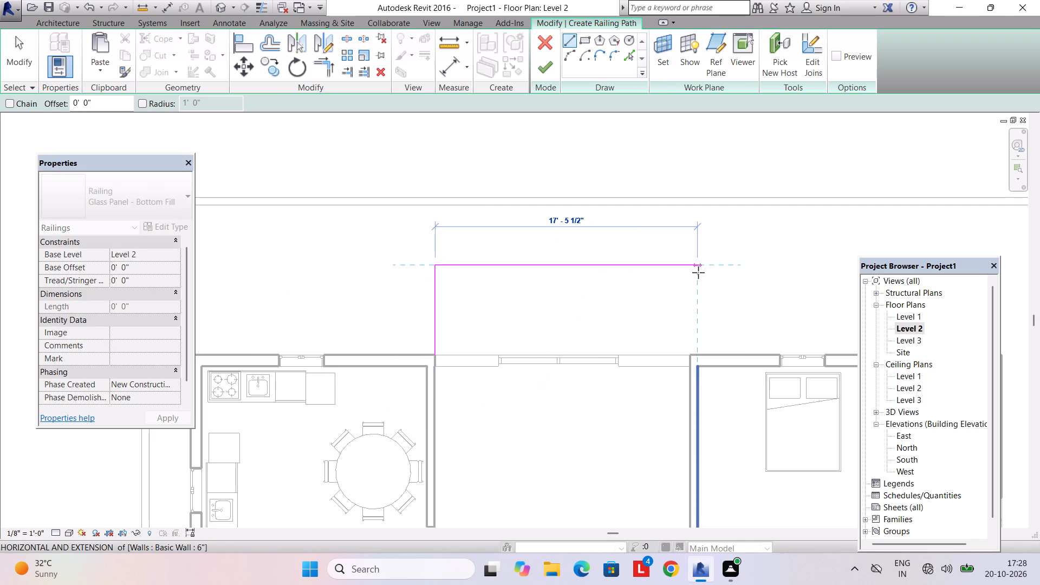
{"action": "left_click", "coordinate": [698, 272]}
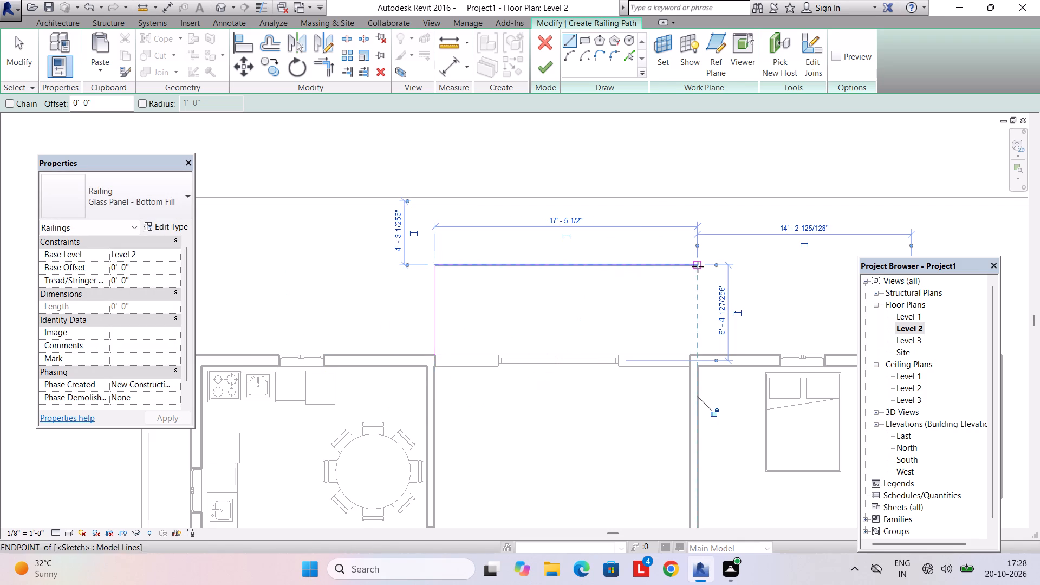
{"action": "left_click", "coordinate": [698, 266]}
{"action": "left_click", "coordinate": [697, 353]}
{"action": "key", "text": "Escape"}
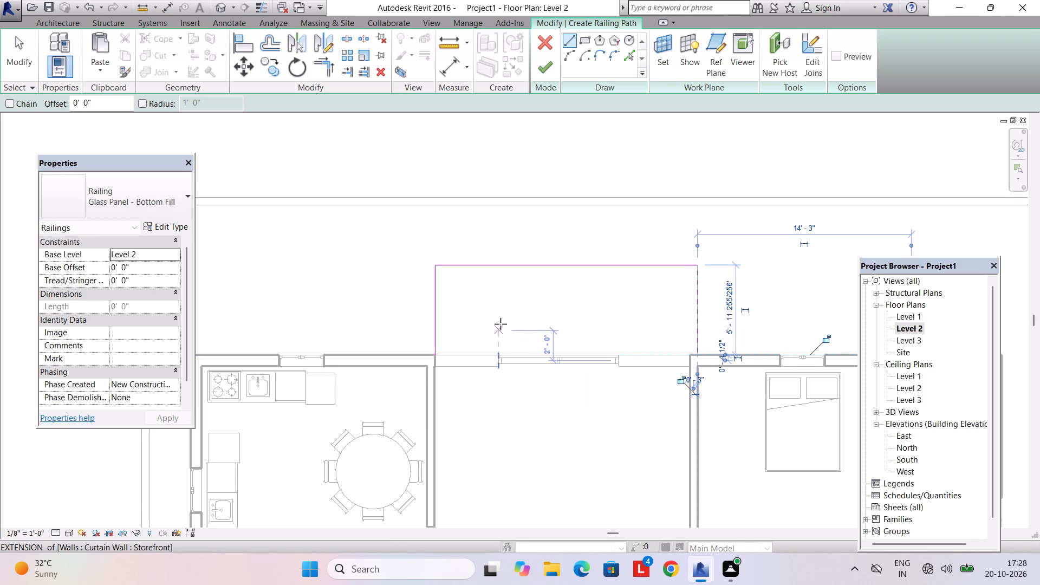
{"action": "scroll", "coordinate": [697, 305], "scroll_direction": "up", "scroll_amount": 1}
{"action": "left_click", "coordinate": [544, 71]}
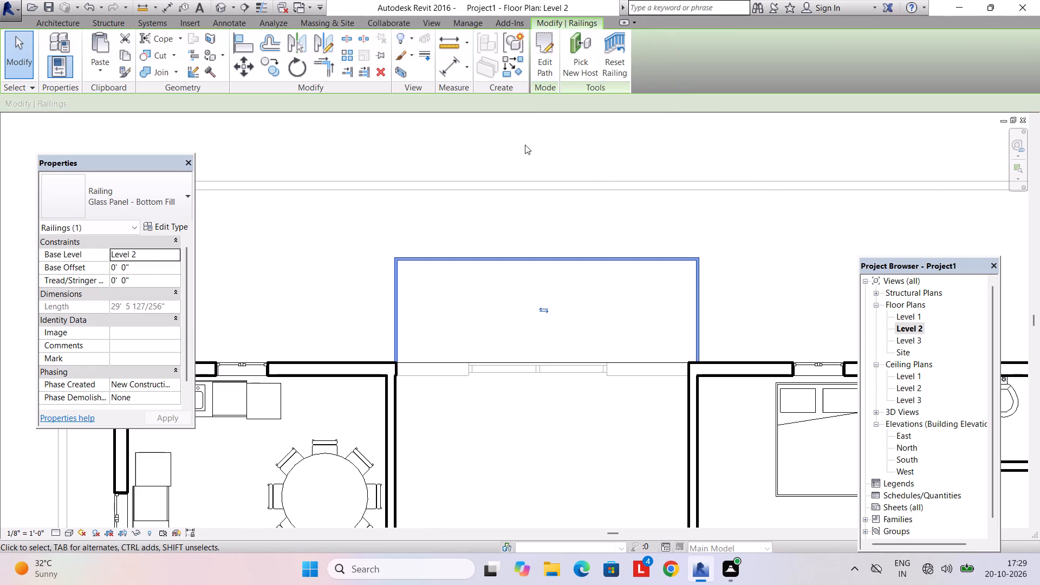
{"action": "key", "text": "Escape"}
Examine the new balcony railing on the back facade in 3D, checking how it meets the Level 2 floor slab.
{"action": "left_click", "coordinate": [429, 25]}
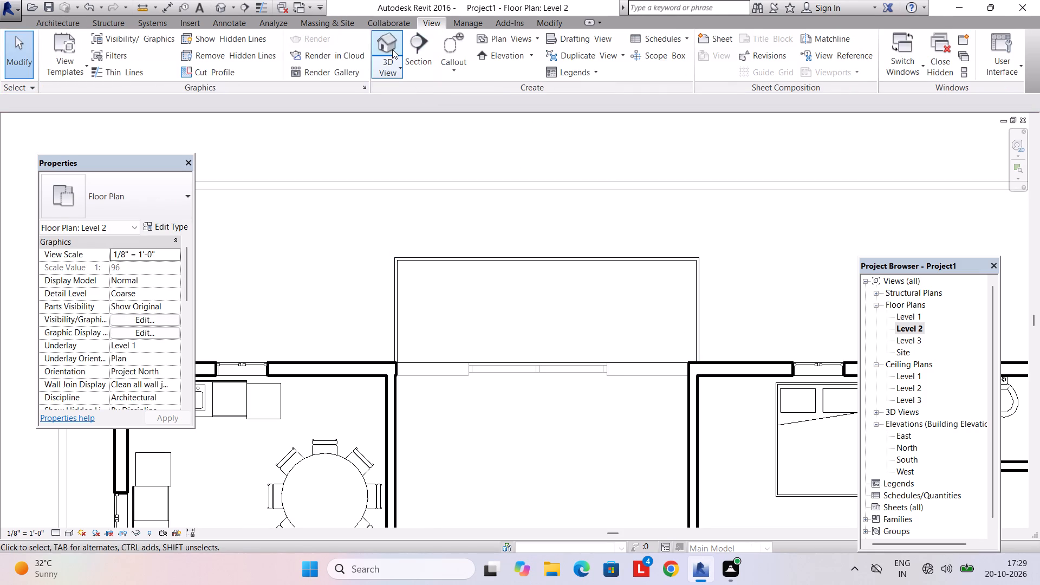
{"action": "left_click", "coordinate": [389, 48]}
{"action": "middle_click_drag", "start_coordinate": [464, 215], "coordinate": [652, 292], "text": "shift"}
{"action": "middle_click_drag", "start_coordinate": [568, 300], "coordinate": [673, 291], "text": "shift"}
{"action": "scroll", "coordinate": [511, 320], "scroll_direction": "up", "scroll_amount": 3}
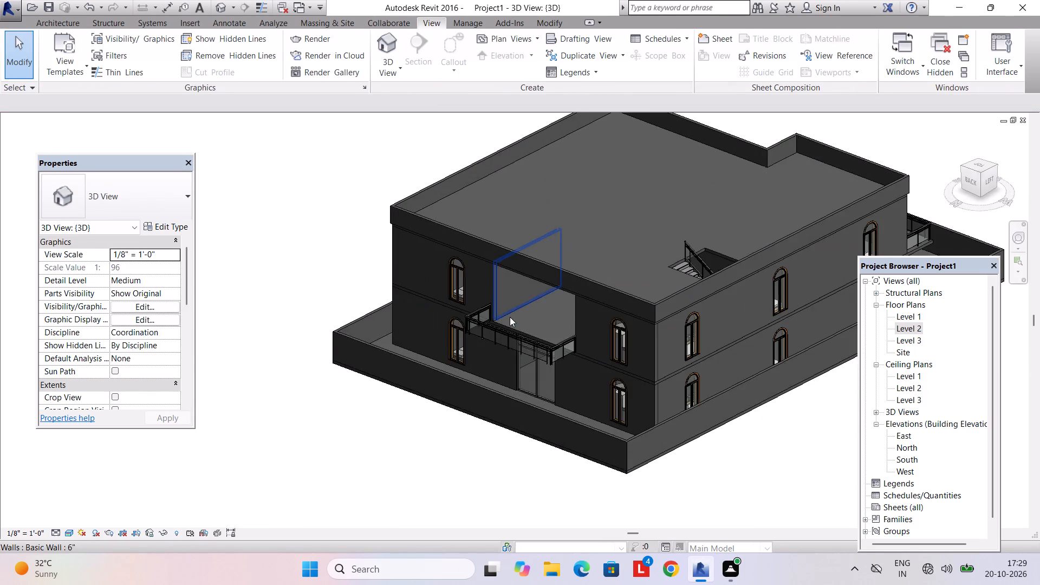
{"action": "middle_click_drag", "start_coordinate": [510, 317], "coordinate": [561, 225]}
{"action": "scroll", "coordinate": [561, 311], "scroll_direction": "up", "scroll_amount": 3}
{"action": "middle_click_drag", "start_coordinate": [531, 363], "coordinate": [560, 386], "text": "shift"}
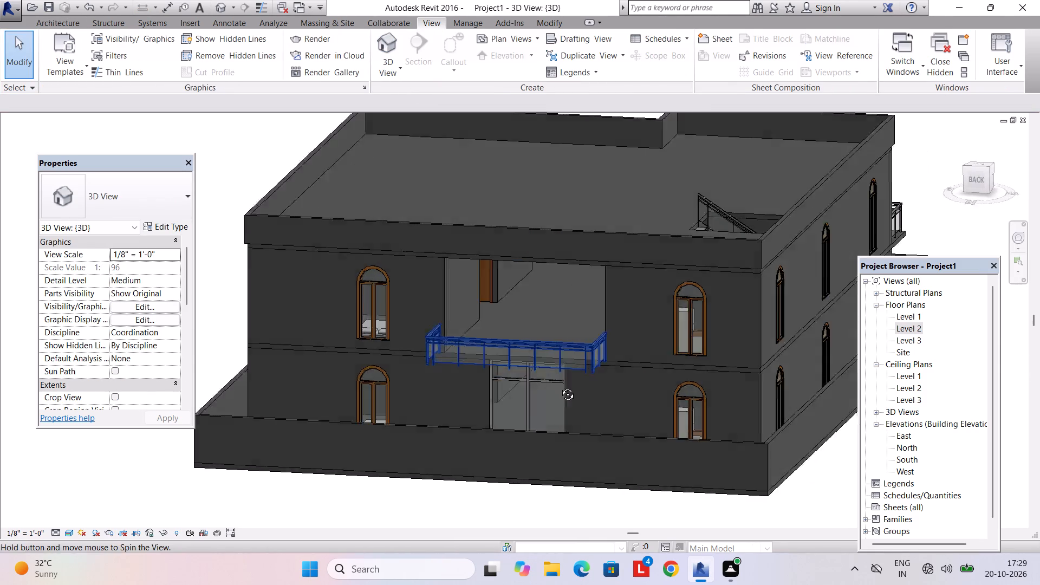
{"action": "middle_click_drag", "start_coordinate": [560, 386], "coordinate": [632, 407], "text": "shift"}
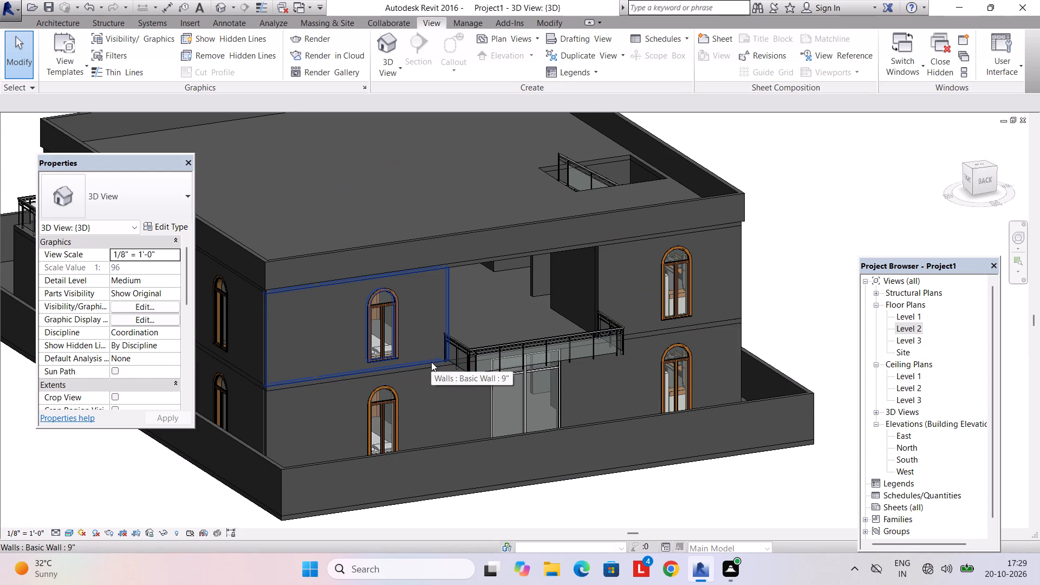
Edit the Level 2 floor's boundary on the Level 2 plan and delete its line along the back wall.
{"action": "left_click", "coordinate": [431, 364]}
{"action": "left_click", "coordinate": [550, 65]}
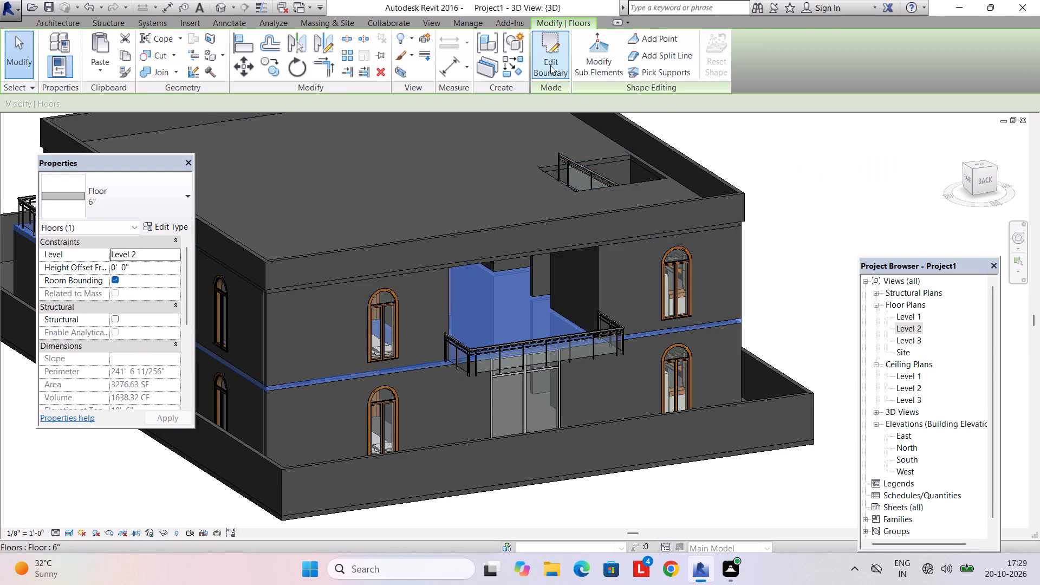
{"action": "double_click", "coordinate": [899, 329]}
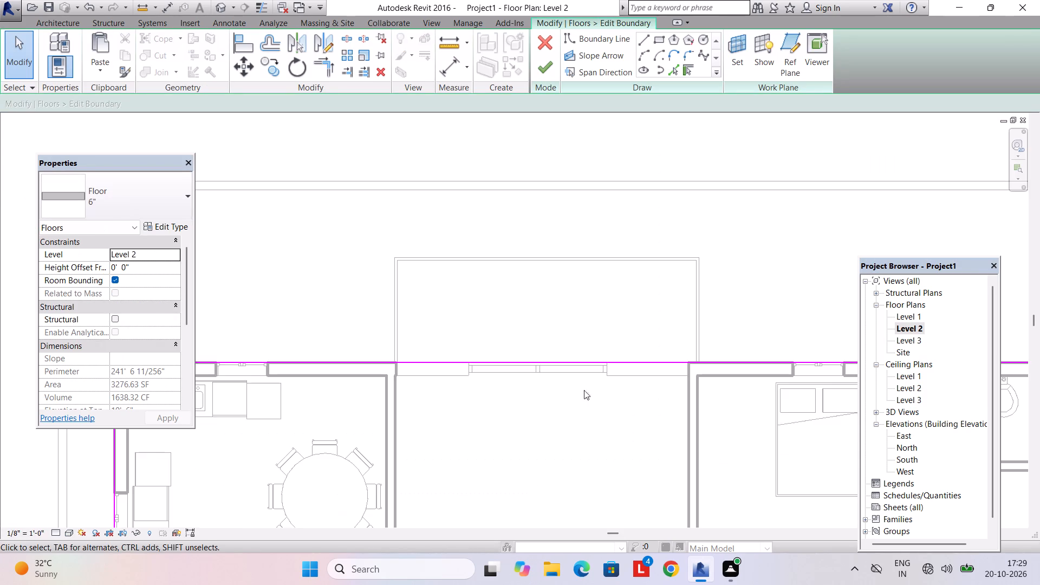
{"action": "scroll", "coordinate": [581, 390], "scroll_direction": "down", "scroll_amount": 3}
{"action": "scroll", "coordinate": [558, 391], "scroll_direction": "up", "scroll_amount": 3}
{"action": "middle_click_drag", "start_coordinate": [529, 388], "coordinate": [551, 443]}
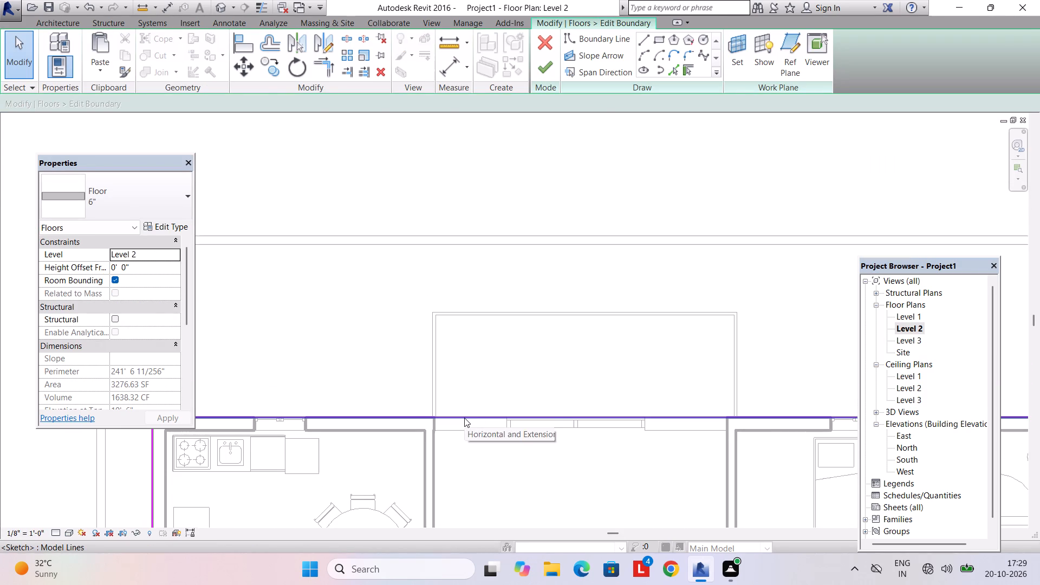
{"action": "left_click", "coordinate": [464, 418]}
{"action": "key", "text": "Delete"}
Draw the floor boundary from the kitchen's outer corner along the back wall to the railing, and about 6'-3" outward beside it.
{"action": "scroll", "coordinate": [421, 426], "scroll_direction": "down", "scroll_amount": 3}
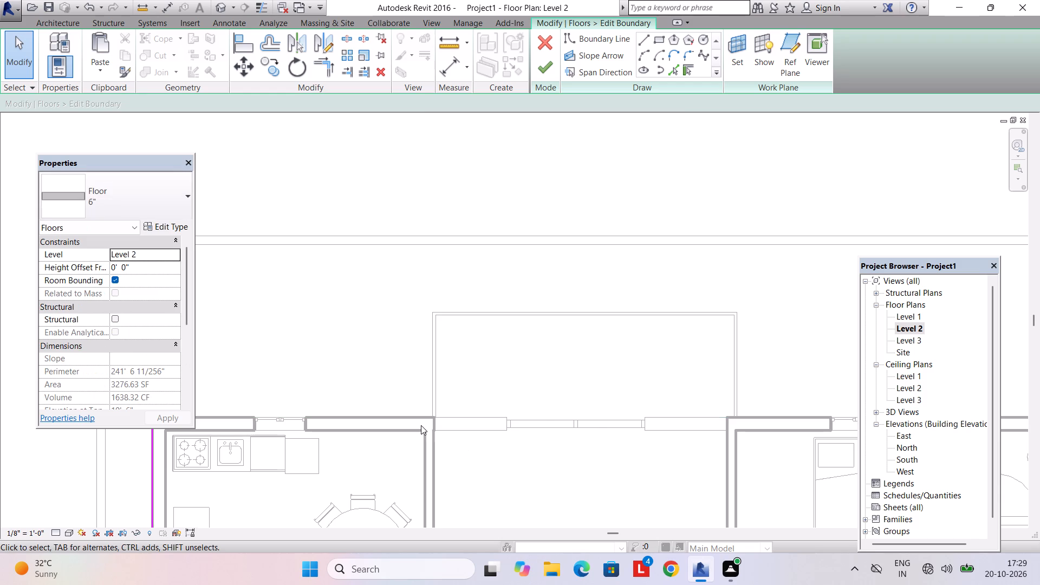
{"action": "scroll", "coordinate": [421, 425], "scroll_direction": "down", "scroll_amount": 1}
{"action": "middle_click_drag", "start_coordinate": [408, 399], "coordinate": [431, 423]}
{"action": "scroll", "coordinate": [408, 400], "scroll_direction": "down", "scroll_amount": 1}
{"action": "left_click", "coordinate": [643, 38]}
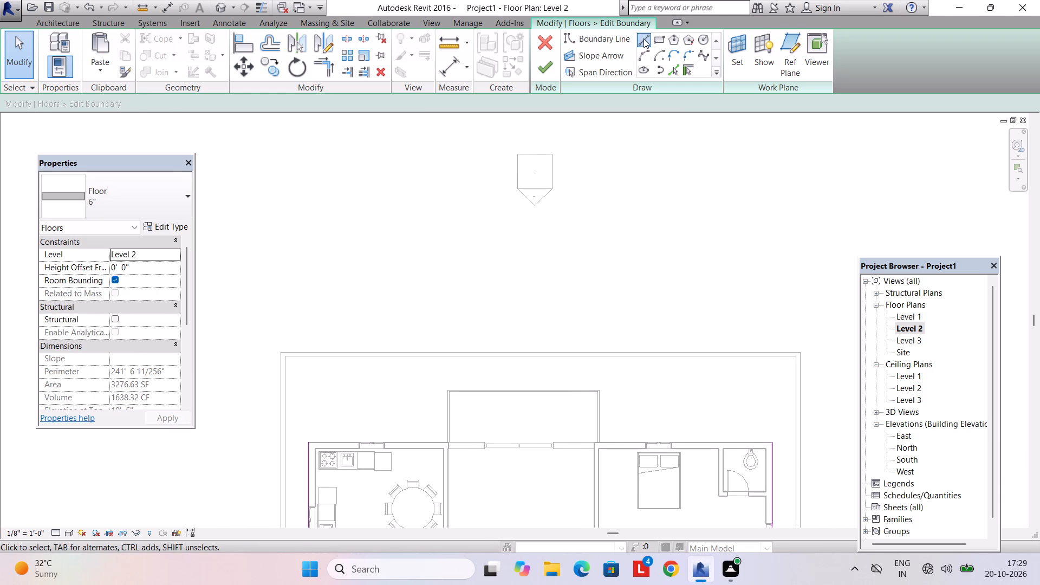
{"action": "scroll", "coordinate": [303, 422], "scroll_direction": "up", "scroll_amount": 2}
{"action": "left_click", "coordinate": [309, 447]}
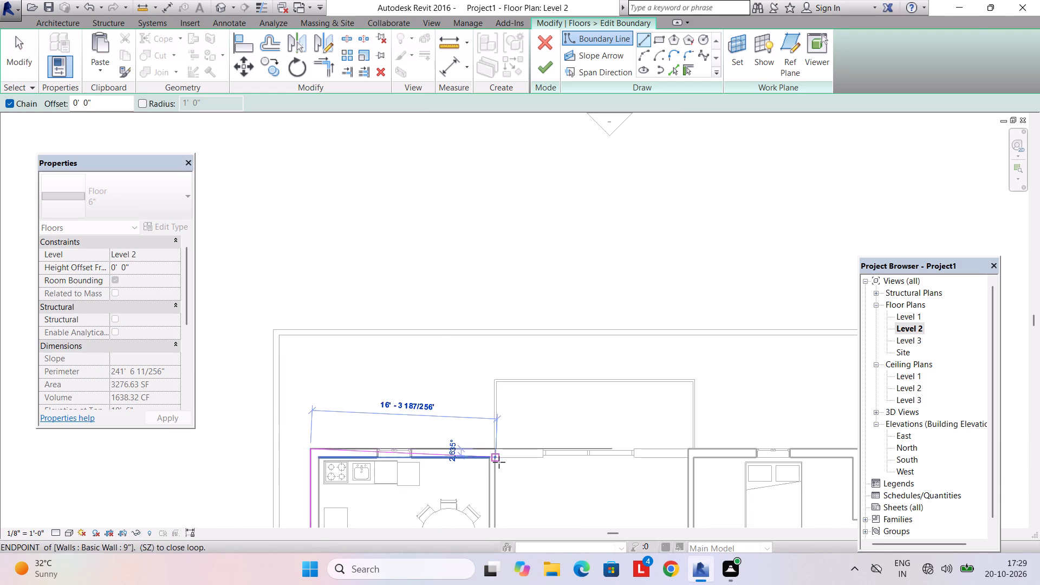
{"action": "scroll", "coordinate": [499, 460], "scroll_direction": "up", "scroll_amount": 9}
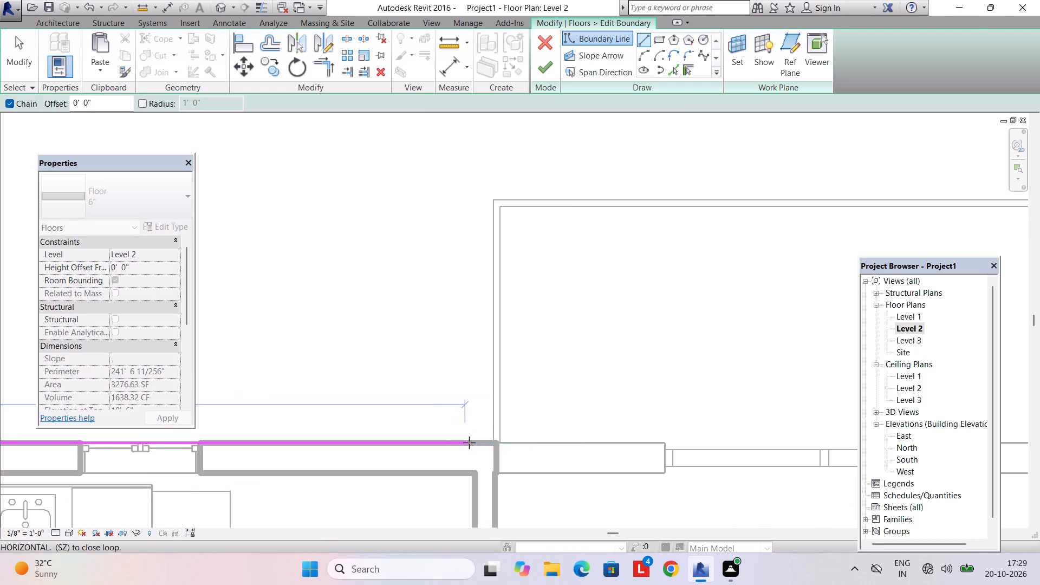
{"action": "scroll", "coordinate": [483, 441], "scroll_direction": "up", "scroll_amount": 4}
{"action": "left_click", "coordinate": [489, 440]}
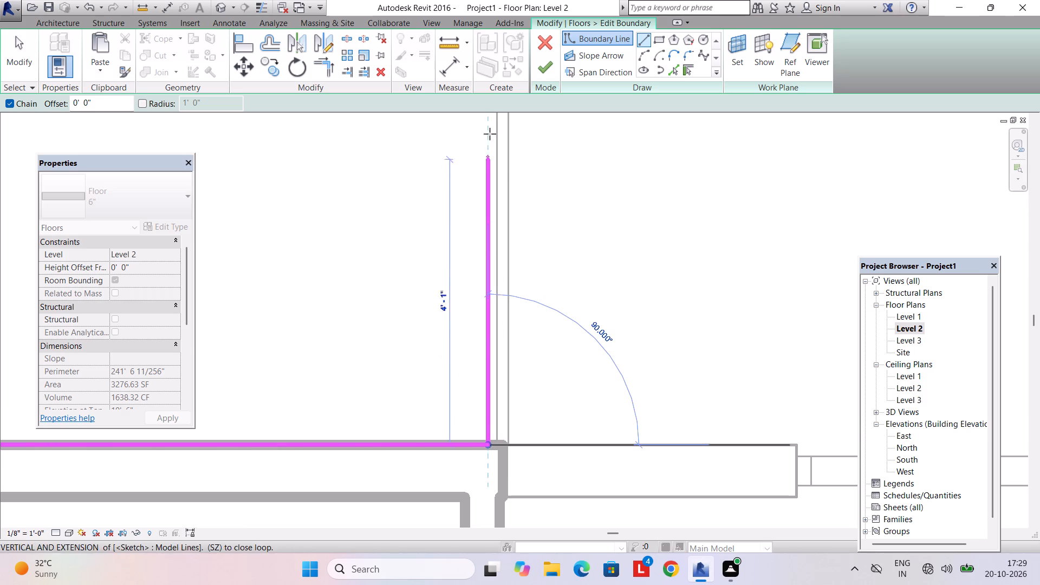
{"action": "middle_click_drag", "start_coordinate": [491, 146], "coordinate": [433, 436]}
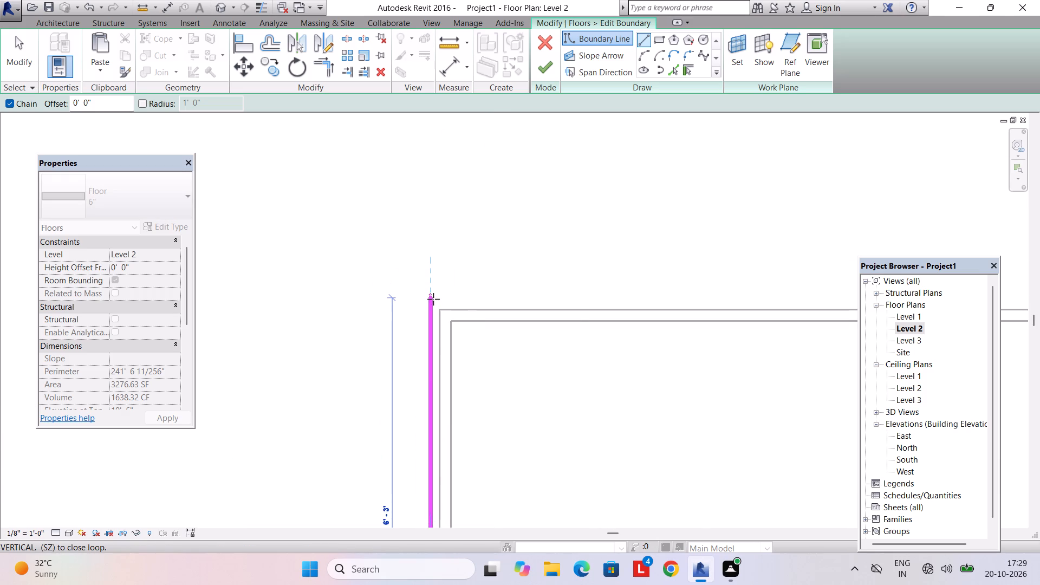
{"action": "left_click", "coordinate": [433, 299]}
Continue the floor boundary just outside the railing, across the balcony's outer edge and back to the bedroom's back wall.
{"action": "middle_click_drag", "start_coordinate": [552, 304], "coordinate": [184, 304]}
{"action": "middle_click_drag", "start_coordinate": [808, 301], "coordinate": [807, 301]}
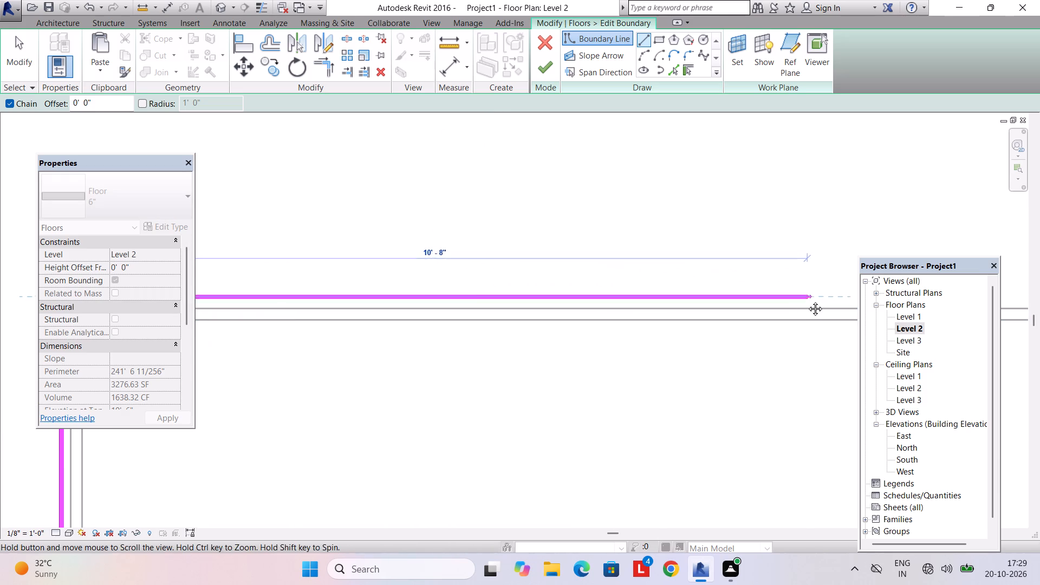
{"action": "middle_click_drag", "start_coordinate": [807, 301], "coordinate": [391, 296]}
{"action": "middle_click_drag", "start_coordinate": [672, 297], "coordinate": [251, 287]}
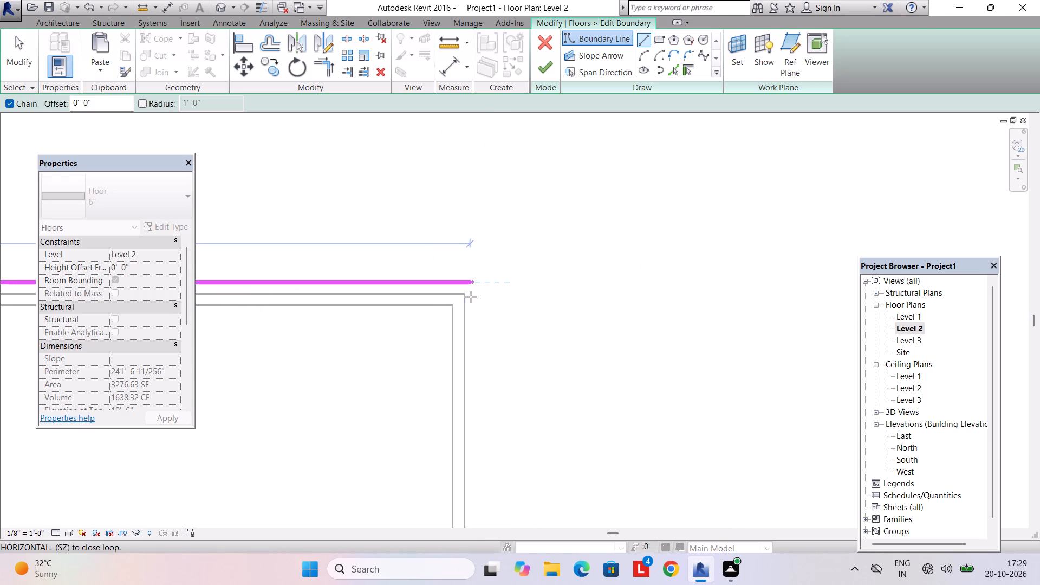
{"action": "left_click", "coordinate": [473, 297]}
{"action": "middle_click_drag", "start_coordinate": [467, 417], "coordinate": [461, 227]}
{"action": "middle_click_drag", "start_coordinate": [464, 385], "coordinate": [474, 197]}
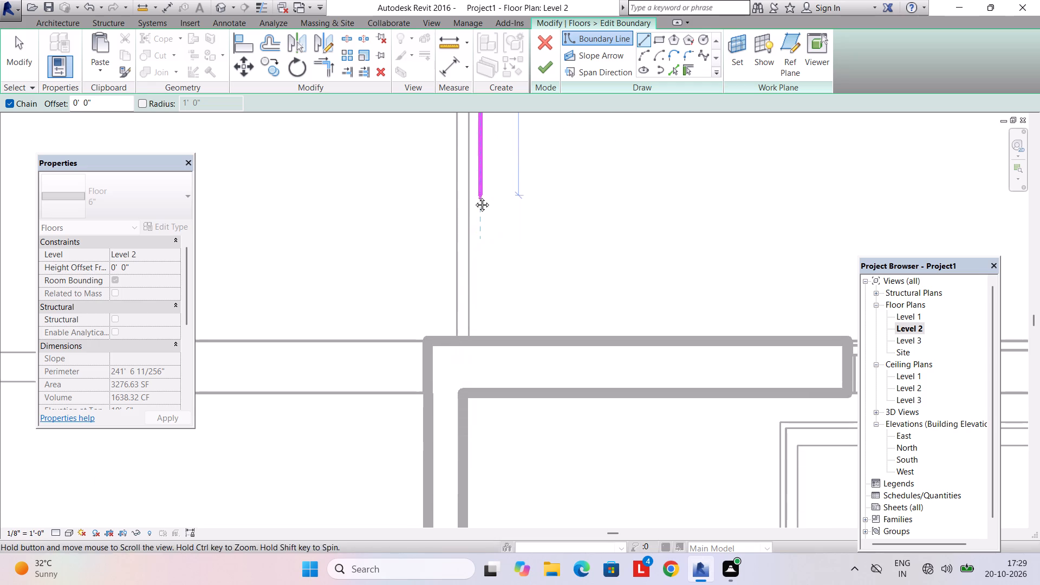
{"action": "middle_click_drag", "start_coordinate": [474, 197], "coordinate": [474, 197]}
{"action": "left_click", "coordinate": [478, 337]}
Close the floor boundary along the bedroom's back wall to the toilet's outer corner and finish the floor edit.
{"action": "middle_click_drag", "start_coordinate": [630, 339], "coordinate": [327, 333]}
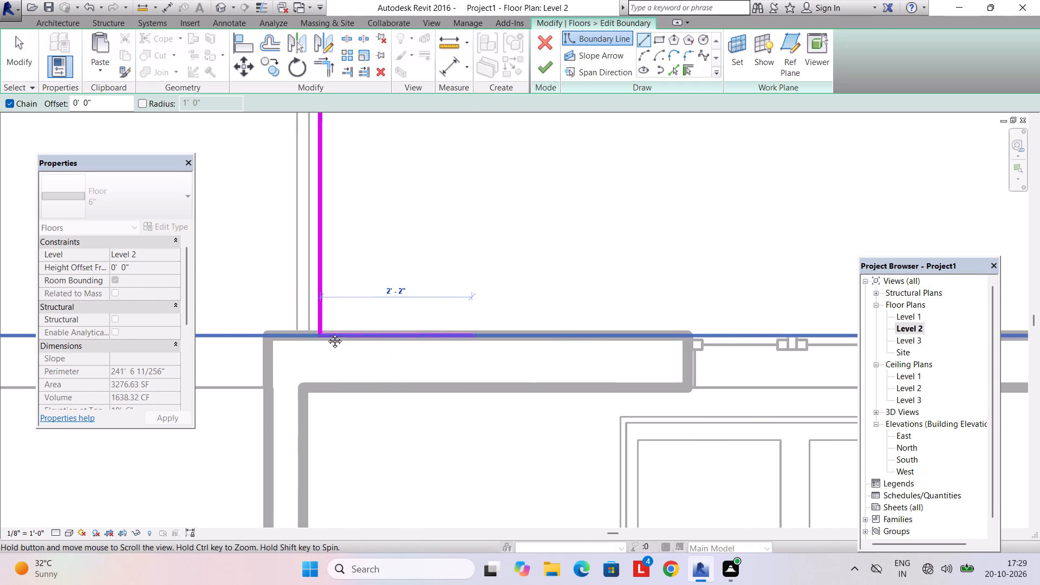
{"action": "middle_click_drag", "start_coordinate": [327, 333], "coordinate": [256, 333]}
{"action": "scroll", "coordinate": [576, 333], "scroll_direction": "down", "scroll_amount": 5}
{"action": "middle_click_drag", "start_coordinate": [689, 336], "coordinate": [370, 338]}
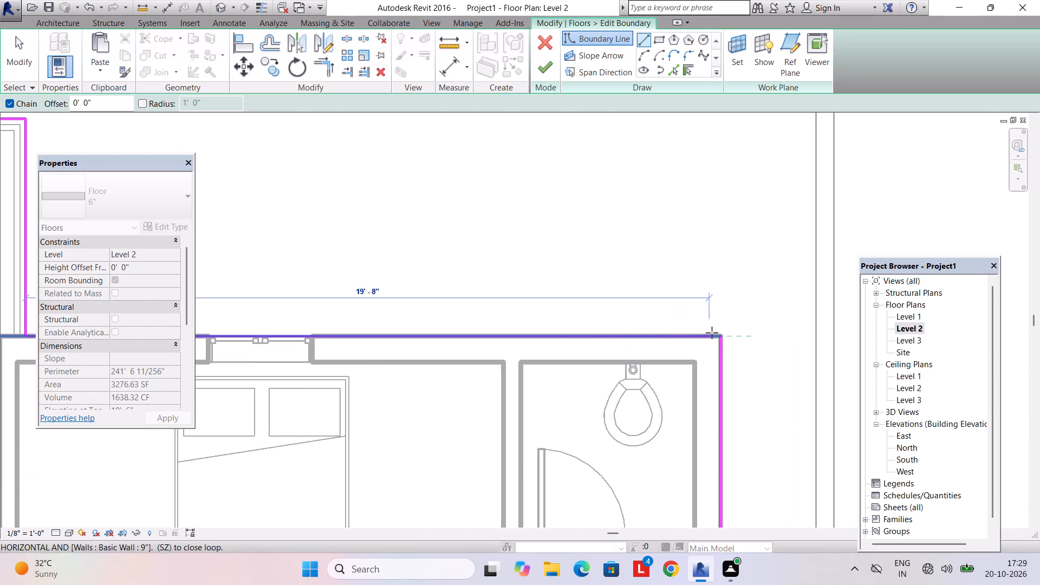
{"action": "left_click", "coordinate": [718, 335]}
{"action": "left_click", "coordinate": [549, 72]}
{"action": "key", "text": "Escape"}
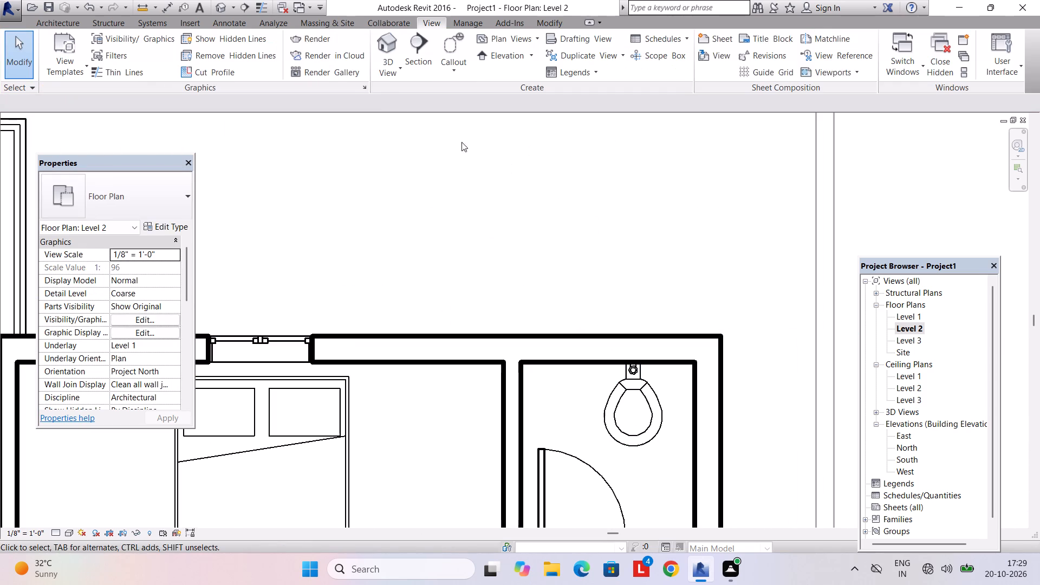
Examine the balcony slab and railing on the back facade in 3D from several angles.
{"action": "left_click", "coordinate": [384, 76]}
{"action": "left_click", "coordinate": [393, 102]}
{"action": "scroll", "coordinate": [420, 197], "scroll_direction": "down", "scroll_amount": 3}
{"action": "middle_click_drag", "start_coordinate": [401, 231], "coordinate": [461, 234], "text": "shift"}
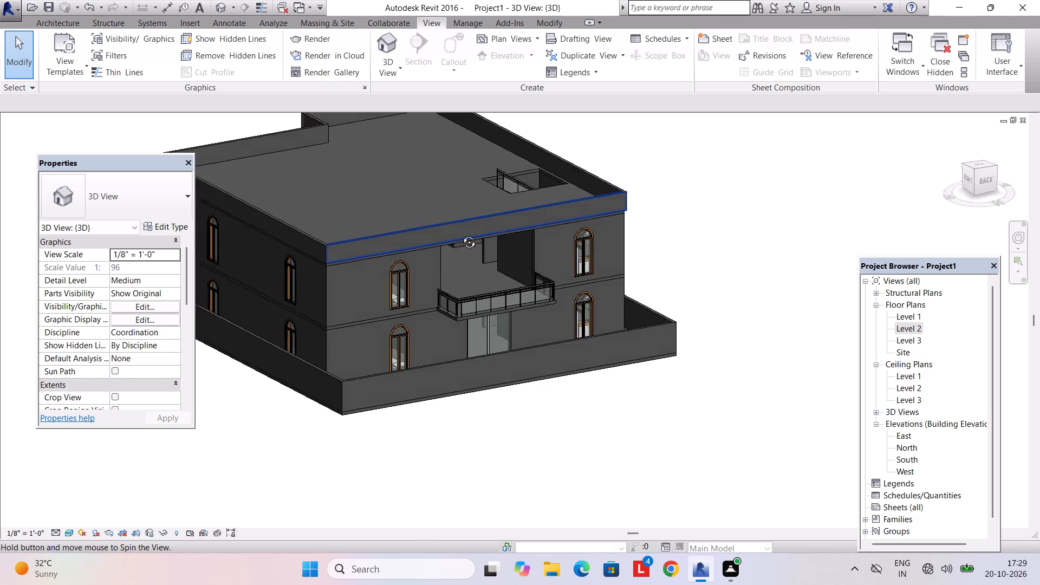
{"action": "middle_click_drag", "start_coordinate": [461, 234], "coordinate": [362, 261], "text": "shift"}
{"action": "middle_click_drag", "start_coordinate": [512, 292], "coordinate": [480, 252]}
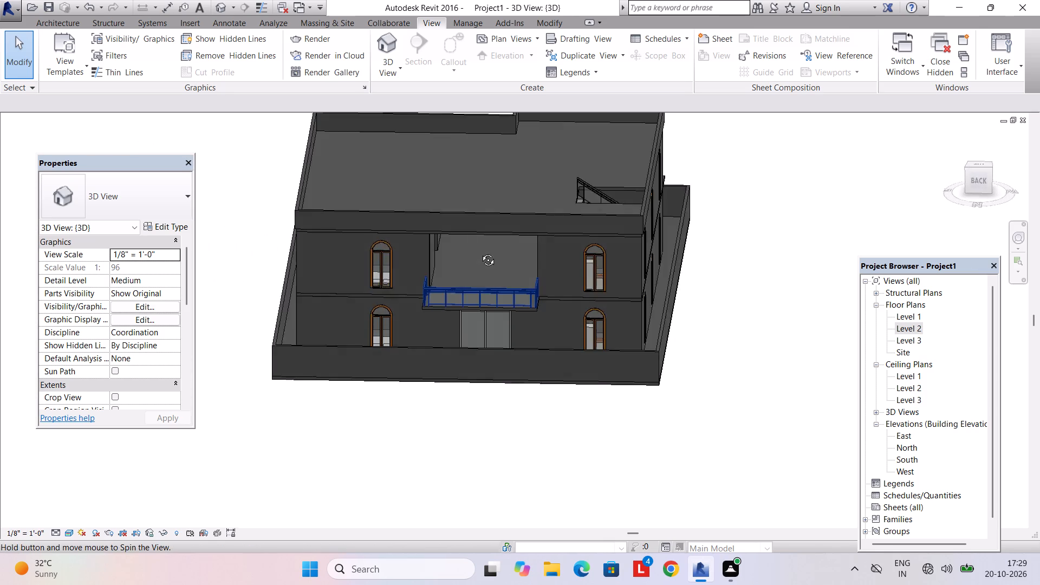
{"action": "middle_click_drag", "start_coordinate": [480, 252], "coordinate": [494, 300]}
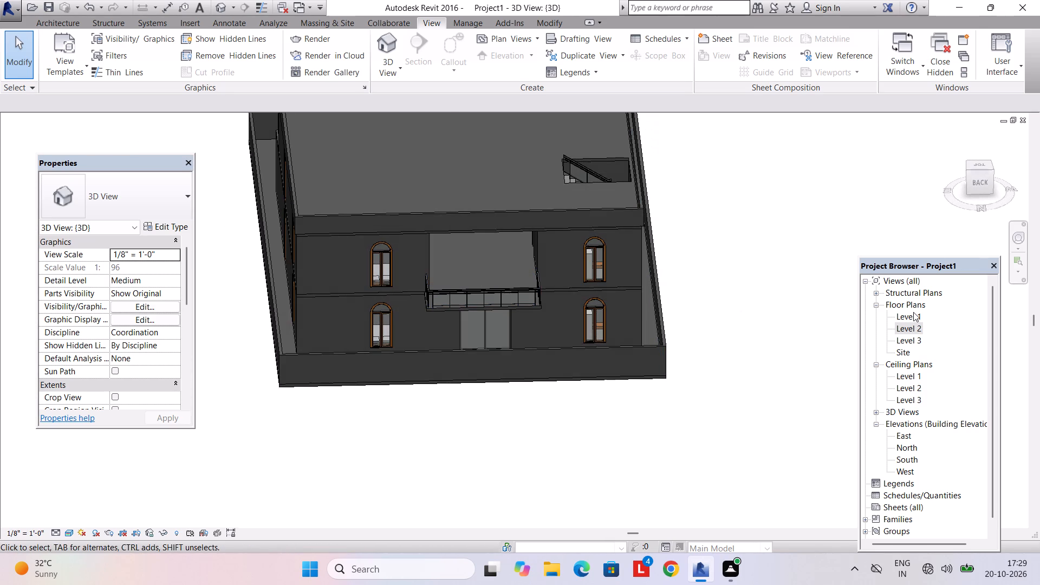
Draw an Exterior Glazing curtain wall with 10'-0" unconnected height across the hall's back opening to the balcony on Level 2.
{"action": "double_click", "coordinate": [912, 327]}
{"action": "scroll", "coordinate": [586, 315], "scroll_direction": "down", "scroll_amount": 4}
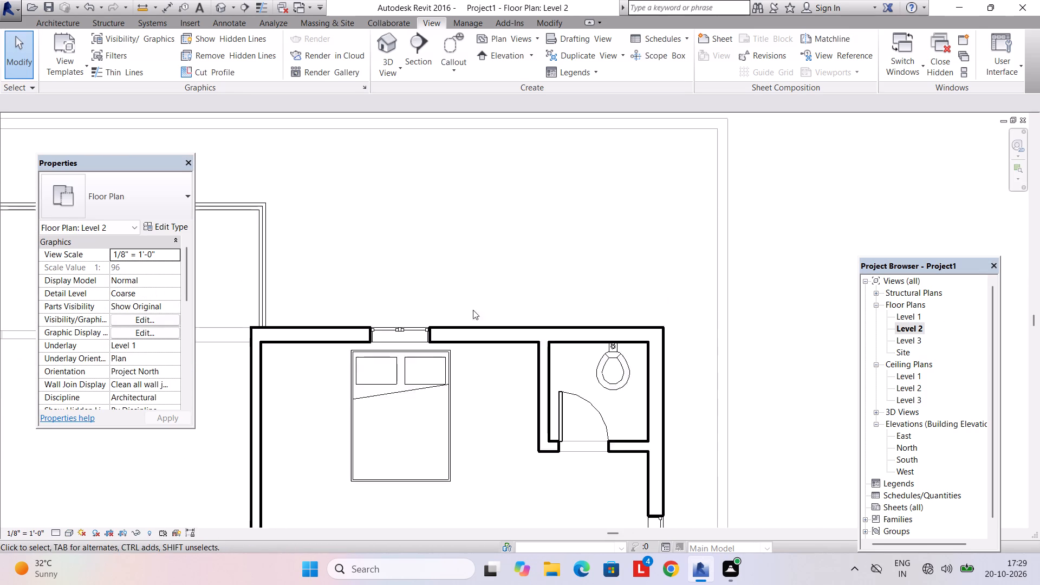
{"action": "scroll", "coordinate": [473, 310], "scroll_direction": "down", "scroll_amount": 4}
{"action": "middle_click_drag", "start_coordinate": [446, 302], "coordinate": [551, 325]}
{"action": "scroll", "coordinate": [420, 301], "scroll_direction": "down", "scroll_amount": 3}
{"action": "middle_click_drag", "start_coordinate": [401, 301], "coordinate": [515, 316]}
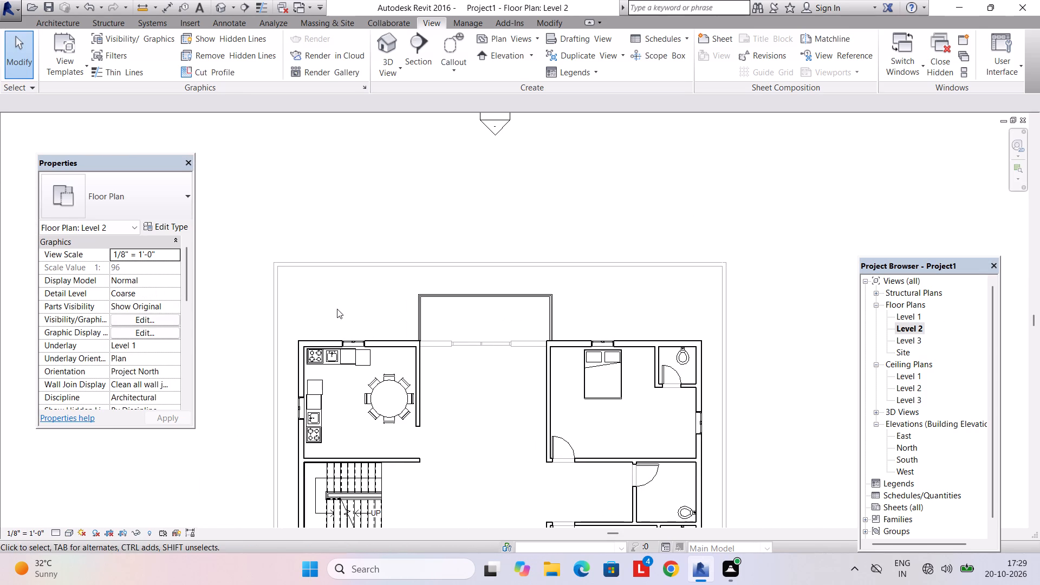
{"action": "left_click", "coordinate": [58, 27]}
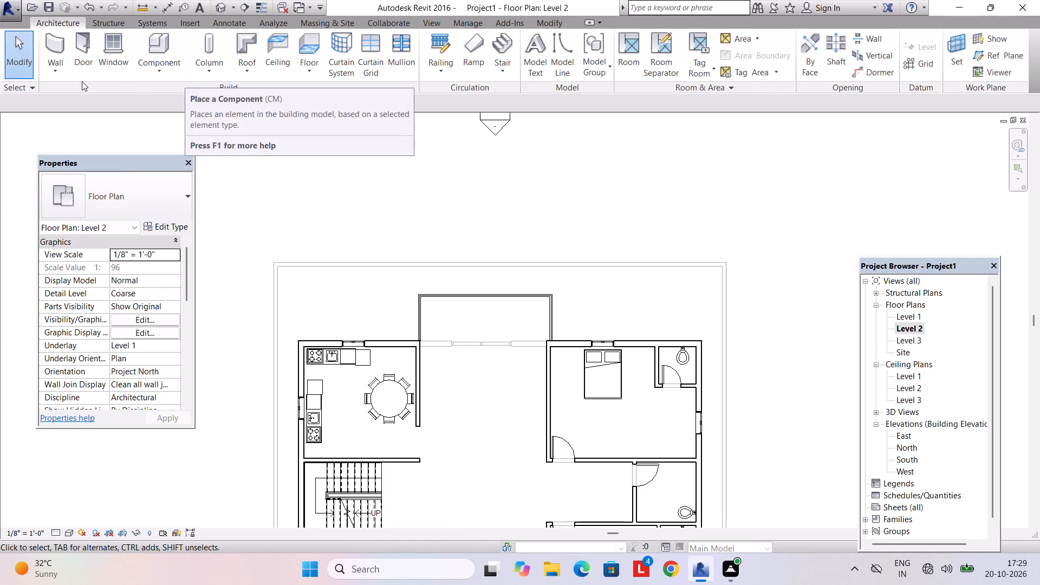
{"action": "left_click", "coordinate": [55, 35]}
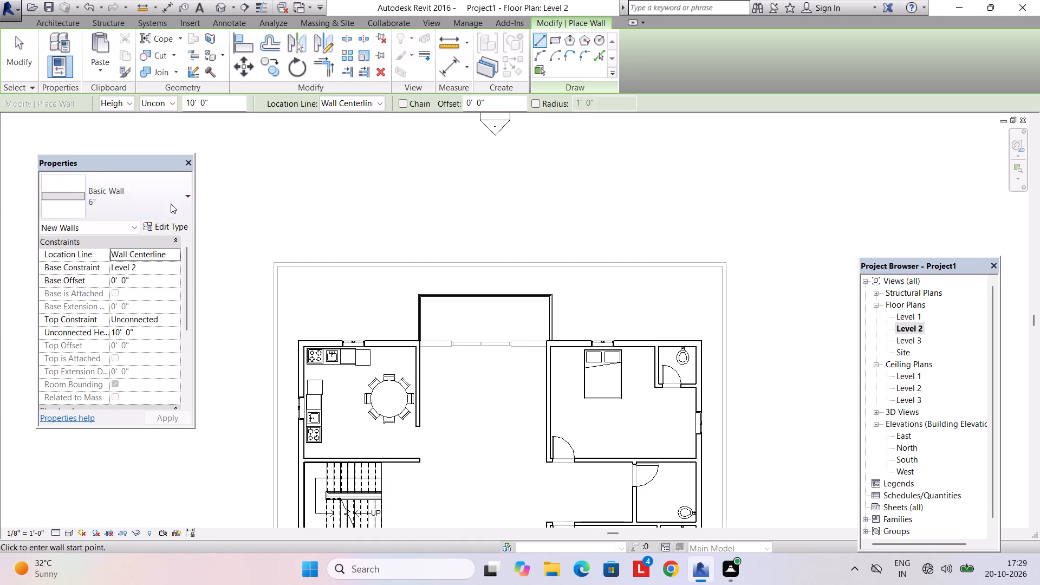
{"action": "left_click", "coordinate": [170, 201]}
{"action": "scroll", "coordinate": [147, 354], "scroll_direction": "down", "scroll_amount": 20}
{"action": "scroll", "coordinate": [147, 354], "scroll_direction": "down", "scroll_amount": 2}
{"action": "left_click", "coordinate": [133, 406]}
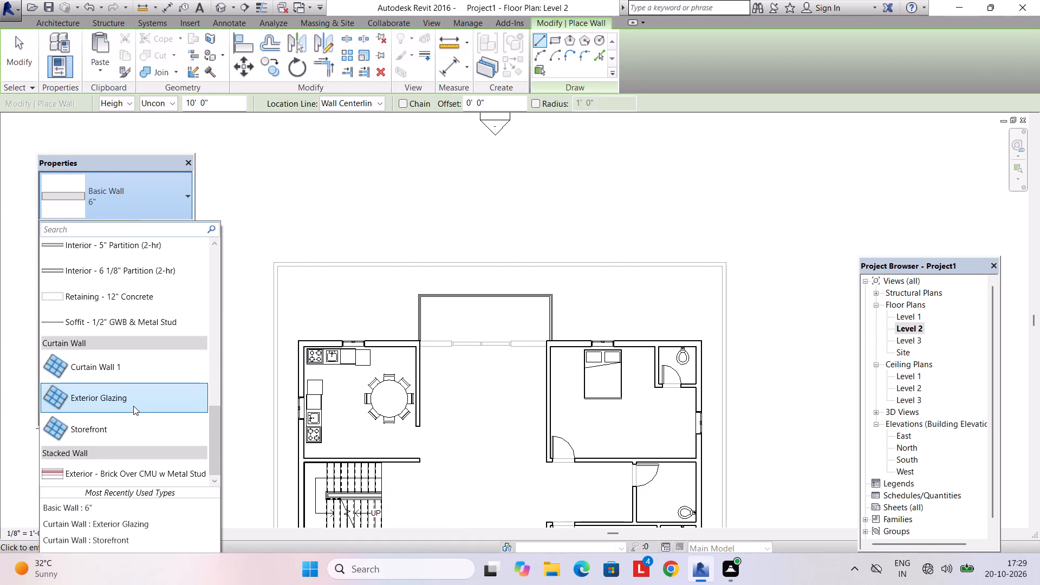
{"action": "scroll", "coordinate": [434, 387], "scroll_direction": "up", "scroll_amount": 5}
{"action": "left_click", "coordinate": [405, 319]}
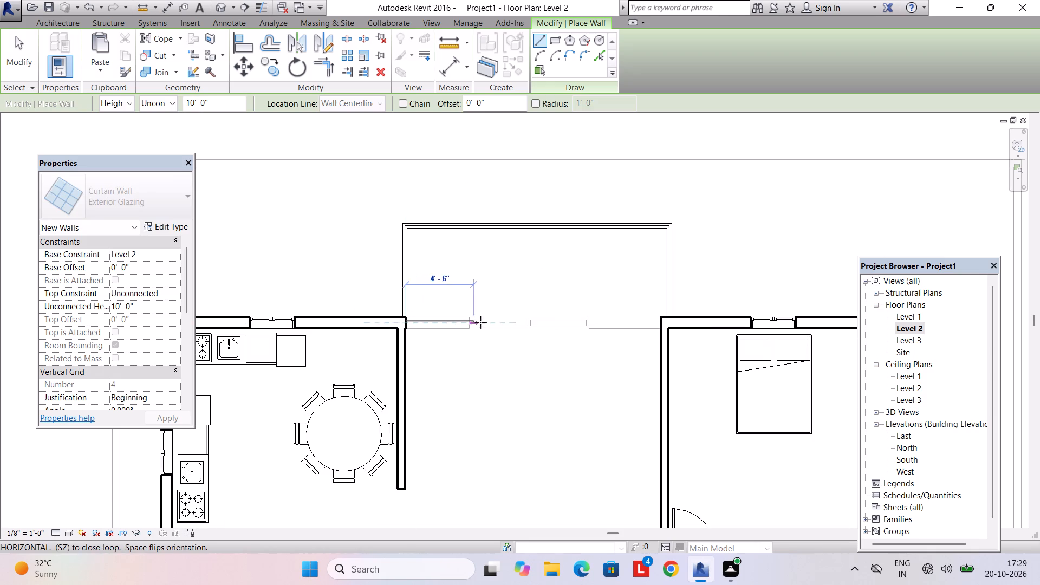
{"action": "left_click", "coordinate": [661, 328]}
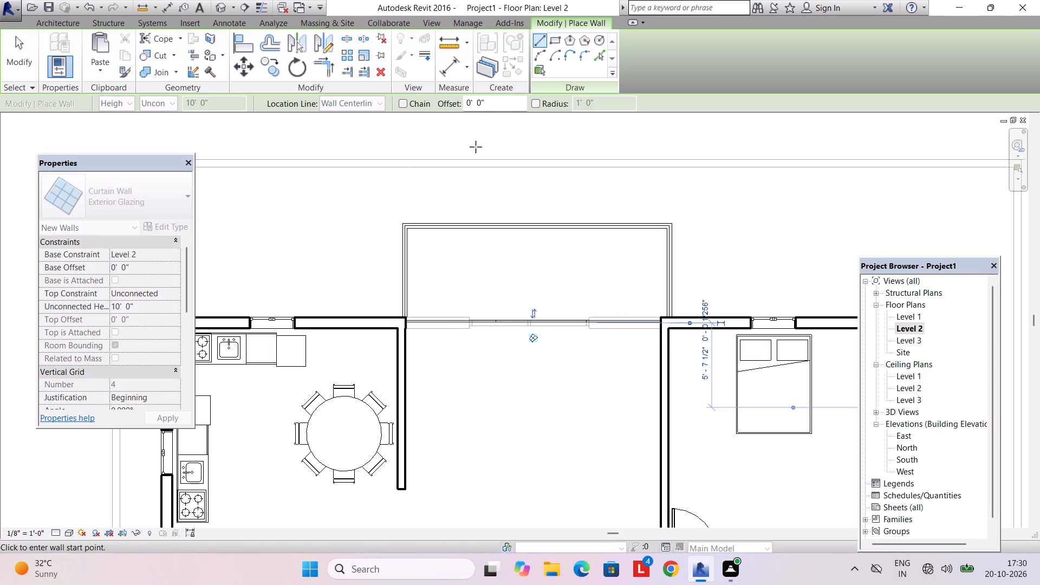
{"action": "key", "text": "Escape"}
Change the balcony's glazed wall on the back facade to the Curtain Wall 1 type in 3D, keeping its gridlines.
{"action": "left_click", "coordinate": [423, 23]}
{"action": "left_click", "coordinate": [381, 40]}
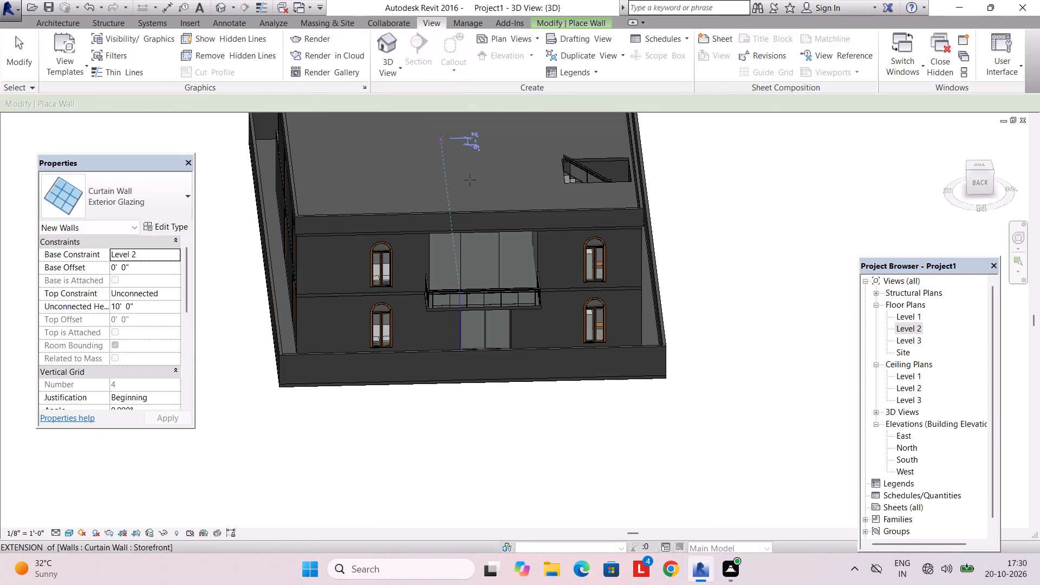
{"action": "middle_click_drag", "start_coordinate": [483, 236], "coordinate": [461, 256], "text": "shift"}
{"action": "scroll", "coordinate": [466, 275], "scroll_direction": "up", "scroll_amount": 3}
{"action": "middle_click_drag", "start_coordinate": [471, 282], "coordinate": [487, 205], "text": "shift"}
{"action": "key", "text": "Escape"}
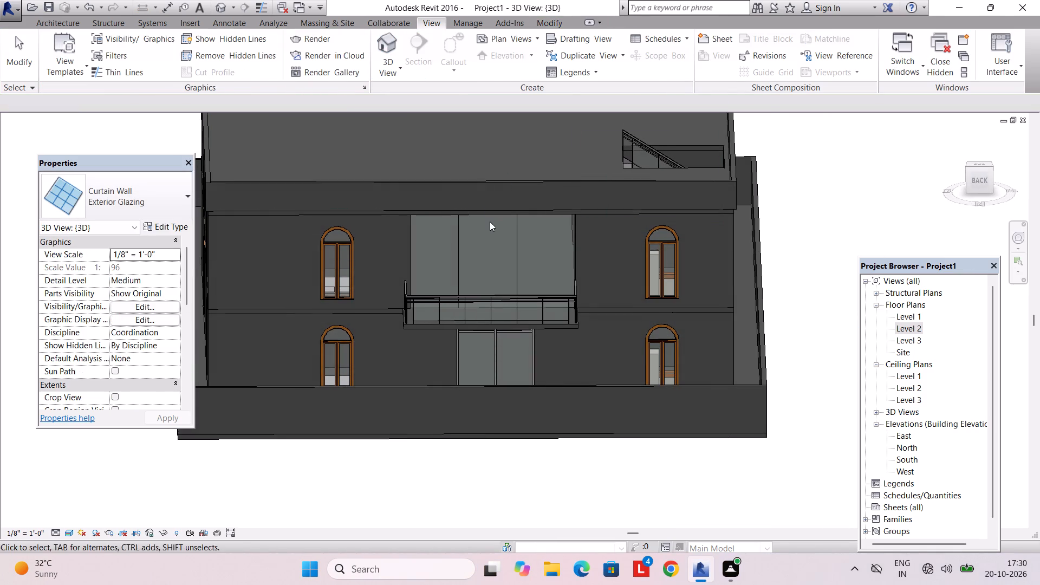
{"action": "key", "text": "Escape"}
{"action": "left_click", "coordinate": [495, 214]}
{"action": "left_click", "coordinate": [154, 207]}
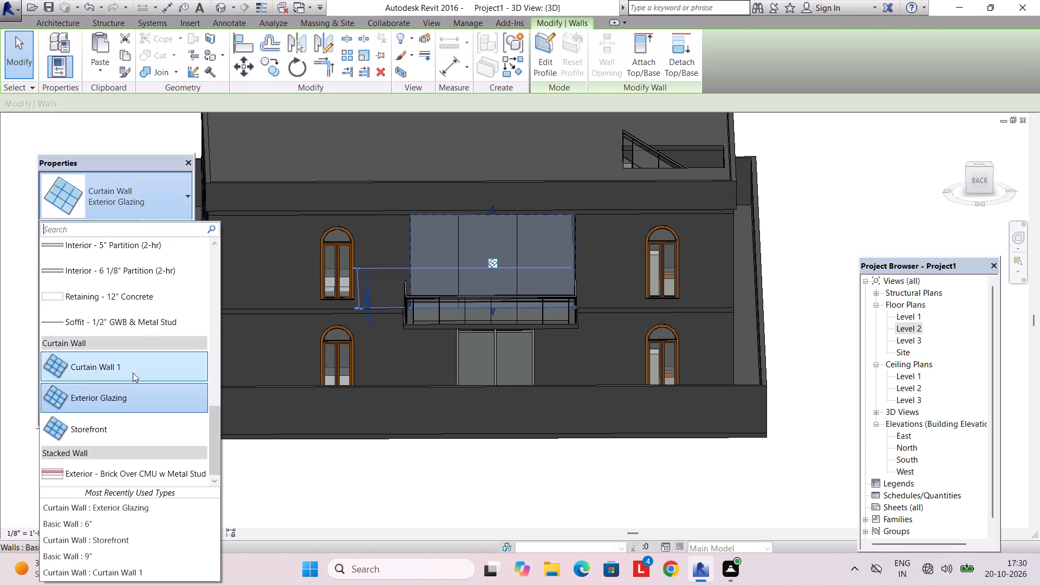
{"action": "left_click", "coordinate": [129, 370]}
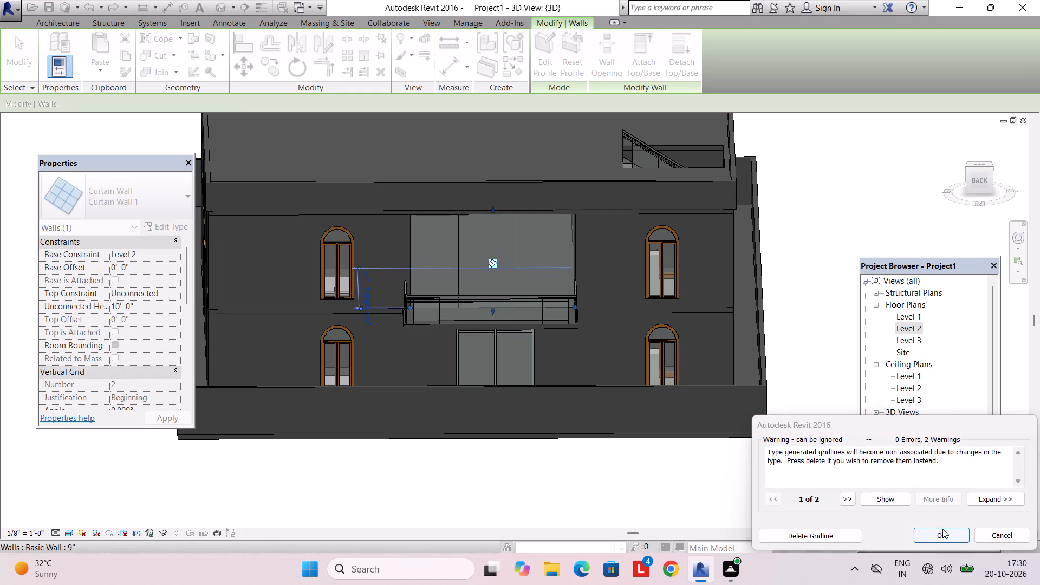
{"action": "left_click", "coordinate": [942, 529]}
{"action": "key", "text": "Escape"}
Change the glazed wall behind the back balcony to the Storefront curtain wall type.
{"action": "scroll", "coordinate": [519, 244], "scroll_direction": "up", "scroll_amount": 4}
{"action": "middle_click_drag", "start_coordinate": [513, 243], "coordinate": [517, 187], "text": "shift"}
{"action": "left_click", "coordinate": [506, 201]}
{"action": "key", "text": "Escape"}
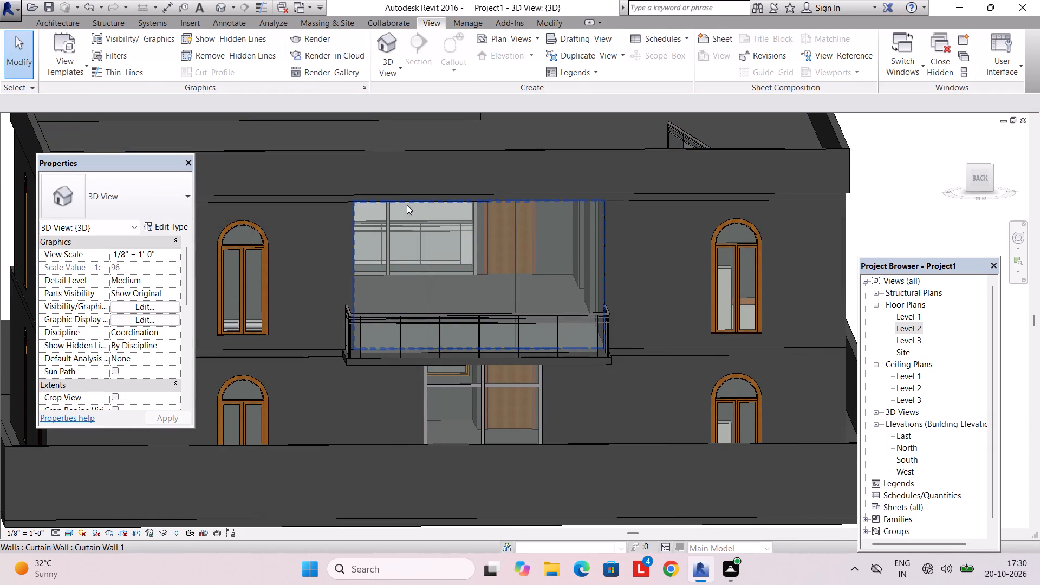
{"action": "left_click", "coordinate": [407, 205]}
{"action": "left_click", "coordinate": [136, 204]}
{"action": "left_click", "coordinate": [136, 418]}
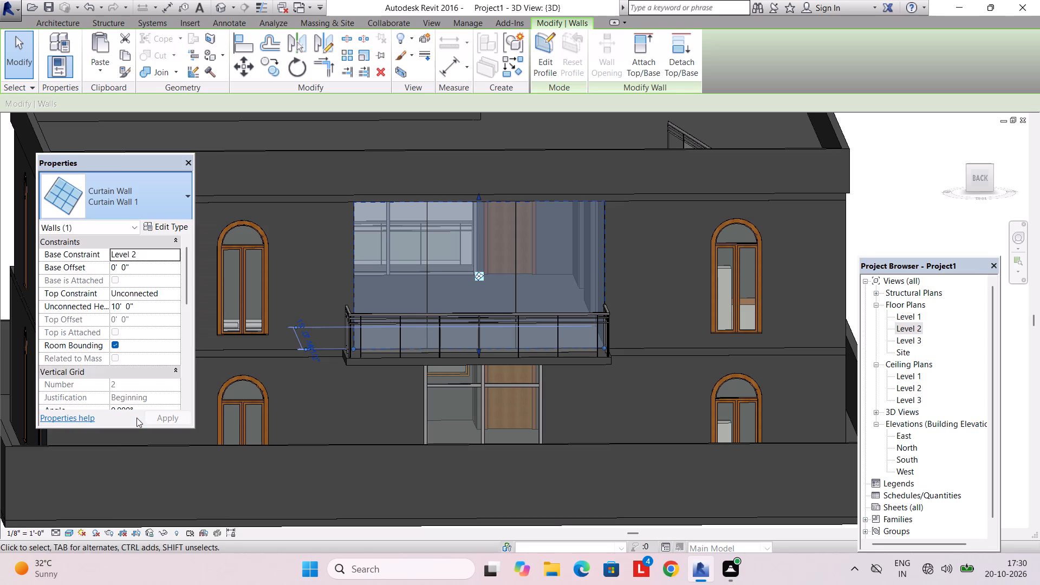
{"action": "key", "text": "Escape"}
{"action": "key", "text": "Escape"}
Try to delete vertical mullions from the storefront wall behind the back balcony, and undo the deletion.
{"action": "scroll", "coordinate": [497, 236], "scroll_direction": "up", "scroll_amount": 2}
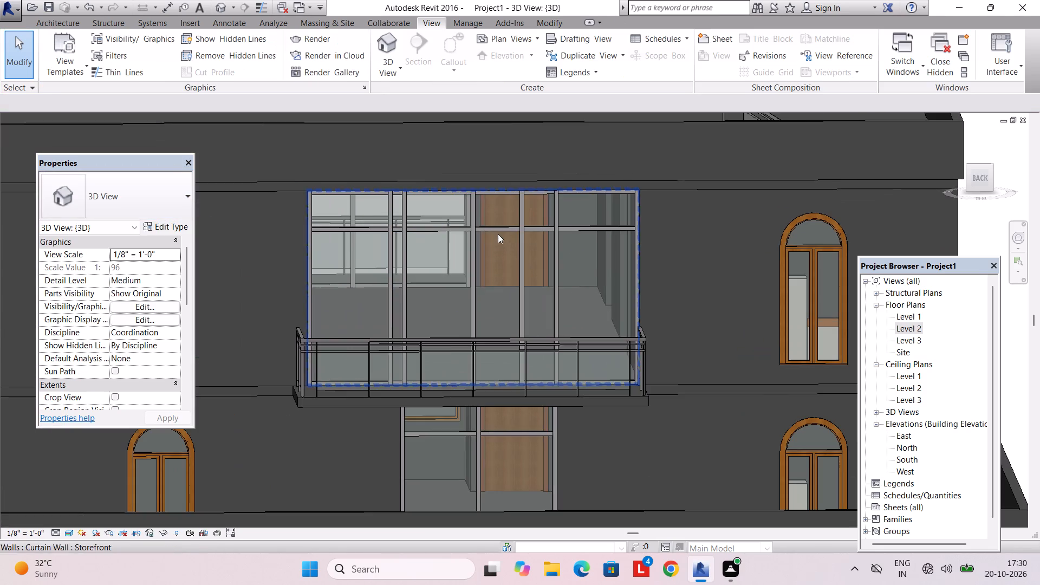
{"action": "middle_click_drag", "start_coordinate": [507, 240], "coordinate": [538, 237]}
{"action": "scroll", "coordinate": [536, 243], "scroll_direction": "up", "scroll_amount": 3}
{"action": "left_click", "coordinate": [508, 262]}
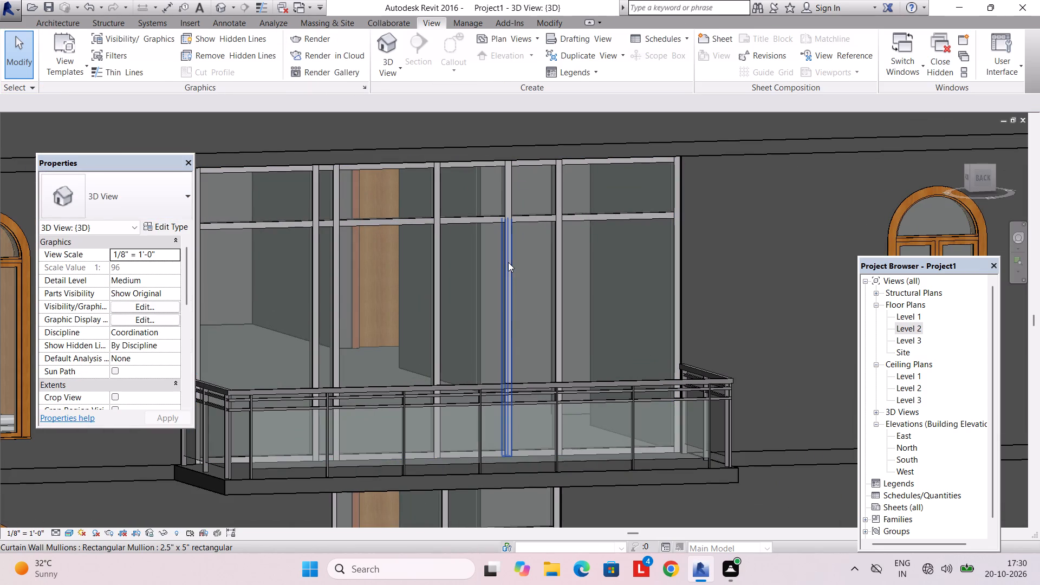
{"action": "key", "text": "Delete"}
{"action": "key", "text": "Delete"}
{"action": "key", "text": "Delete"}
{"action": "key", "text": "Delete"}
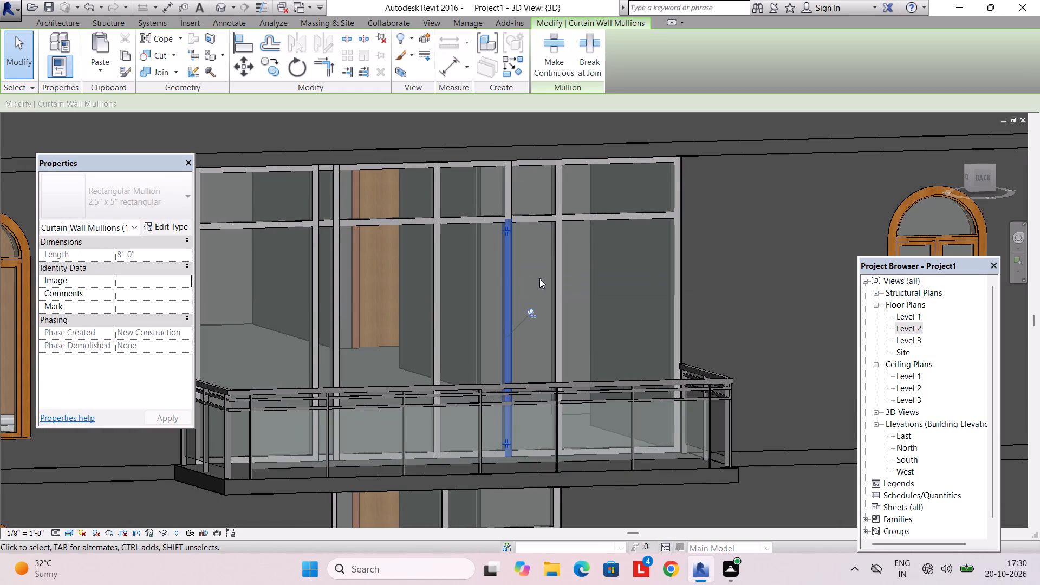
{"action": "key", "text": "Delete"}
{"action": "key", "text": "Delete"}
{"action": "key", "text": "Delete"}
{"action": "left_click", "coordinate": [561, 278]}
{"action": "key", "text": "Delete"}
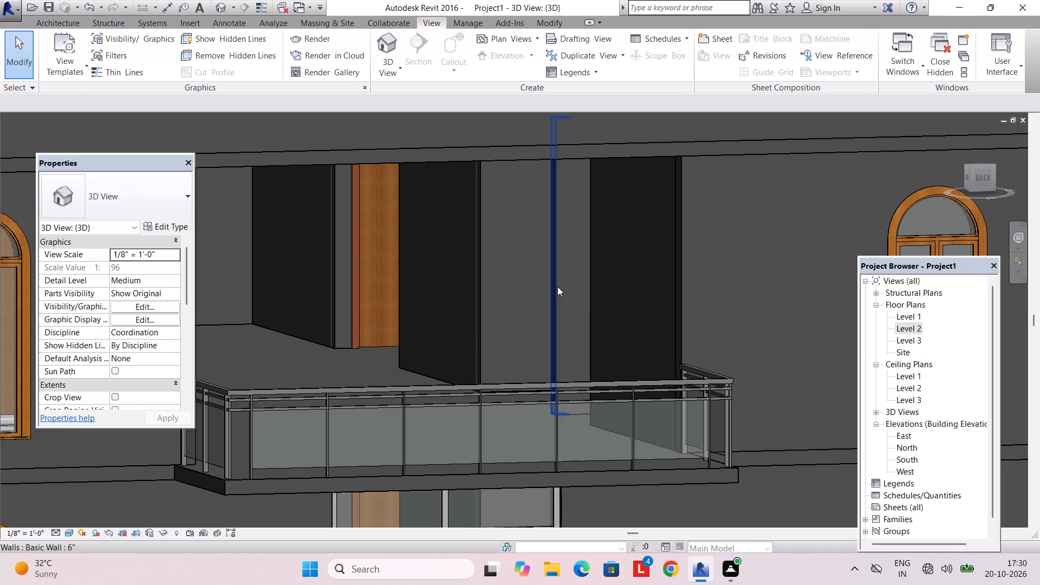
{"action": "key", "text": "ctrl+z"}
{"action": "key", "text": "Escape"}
Change the storefront wall behind the back balcony to the Exterior Glazing type, keeping its mullions.
{"action": "left_click", "coordinate": [524, 223]}
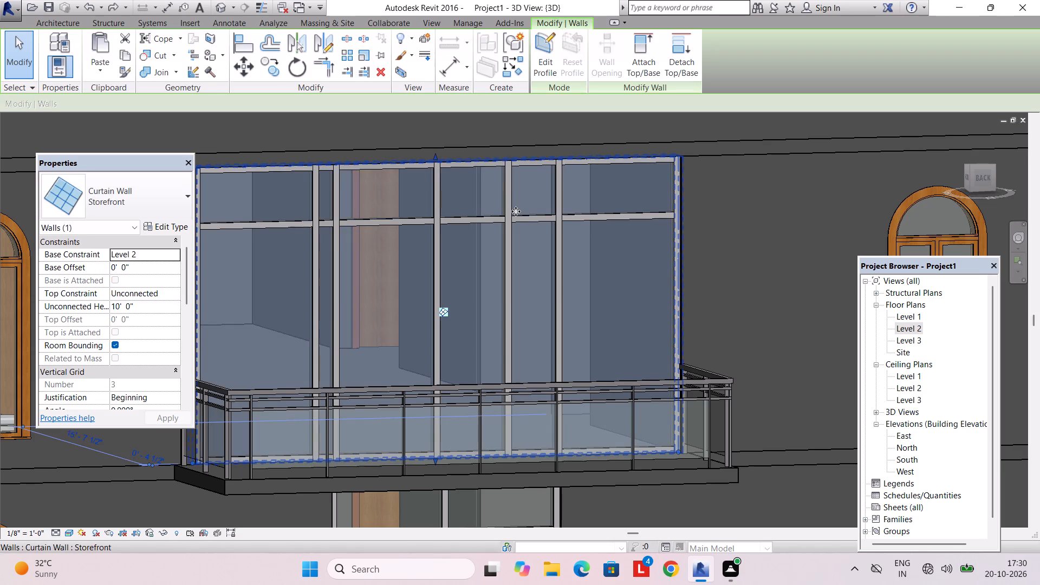
{"action": "left_click", "coordinate": [116, 203]}
{"action": "left_click", "coordinate": [106, 395]}
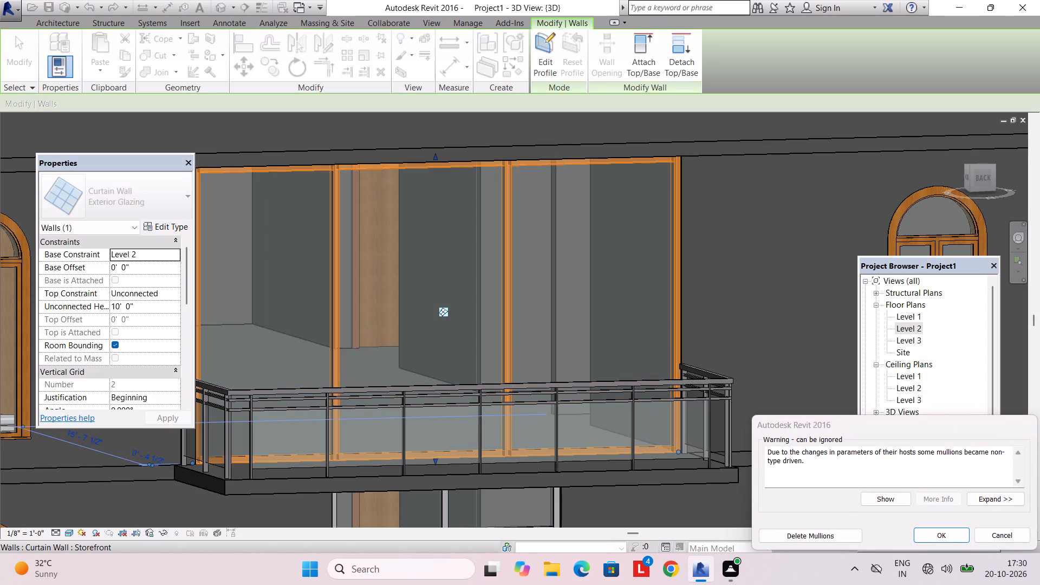
{"action": "left_click", "coordinate": [935, 534]}
{"action": "key", "text": "Escape"}
Examine the back balcony's glazing, the front facade and the roof of the house in 3D from several angles.
{"action": "scroll", "coordinate": [638, 417], "scroll_direction": "down", "scroll_amount": 4}
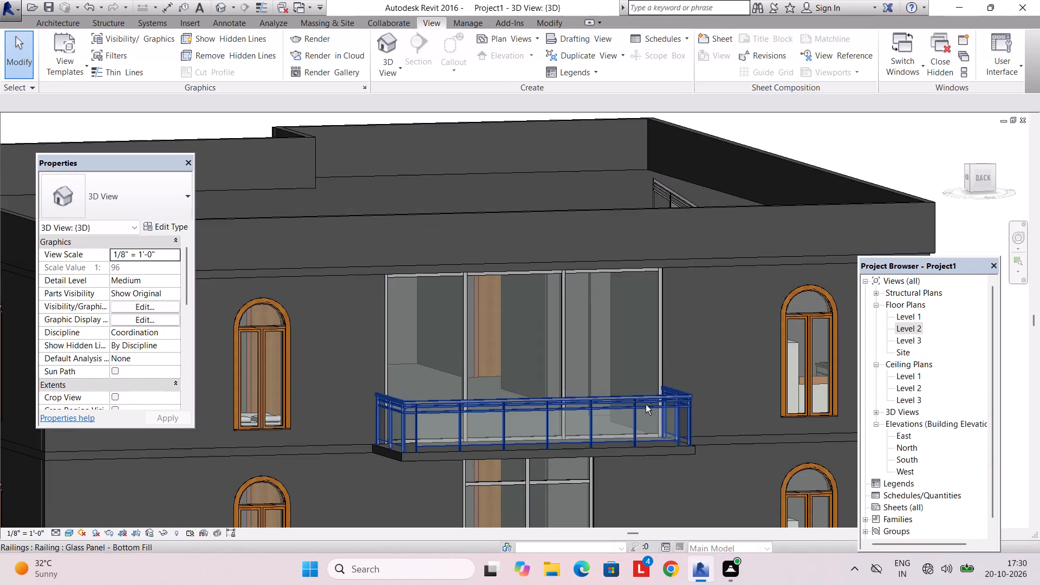
{"action": "middle_click_drag", "start_coordinate": [632, 412], "coordinate": [550, 498], "text": "shift"}
{"action": "scroll", "coordinate": [556, 398], "scroll_direction": "down", "scroll_amount": 8}
{"action": "middle_click_drag", "start_coordinate": [551, 398], "coordinate": [645, 420], "text": "shift"}
{"action": "middle_click_drag", "start_coordinate": [525, 400], "coordinate": [570, 402]}
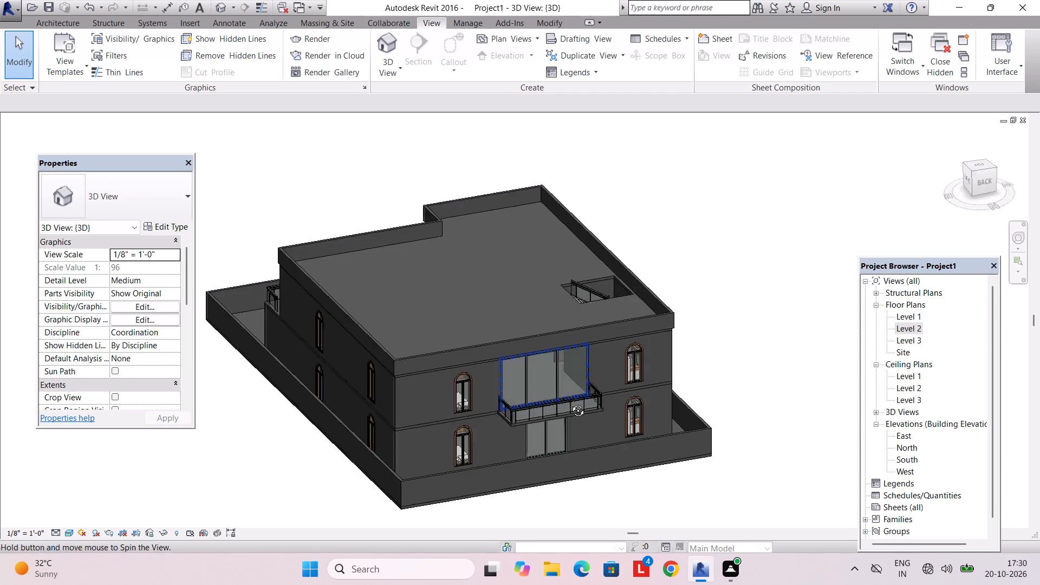
{"action": "middle_click_drag", "start_coordinate": [570, 402], "coordinate": [652, 403]}
{"action": "middle_click_drag", "start_coordinate": [513, 399], "coordinate": [644, 407], "text": "shift"}
{"action": "middle_click_drag", "start_coordinate": [492, 421], "coordinate": [586, 379], "text": "shift"}
{"action": "middle_click_drag", "start_coordinate": [579, 431], "coordinate": [574, 326]}
{"action": "middle_click_drag", "start_coordinate": [548, 373], "coordinate": [563, 328]}
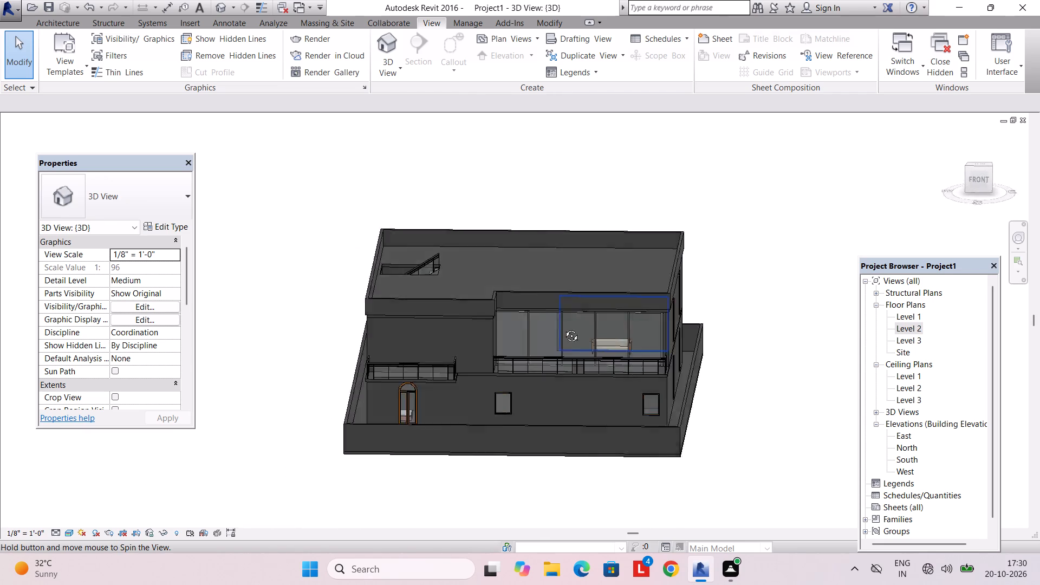
{"action": "middle_click_drag", "start_coordinate": [563, 328], "coordinate": [560, 439]}
{"action": "middle_click_drag", "start_coordinate": [518, 387], "coordinate": [450, 476], "text": "shift"}
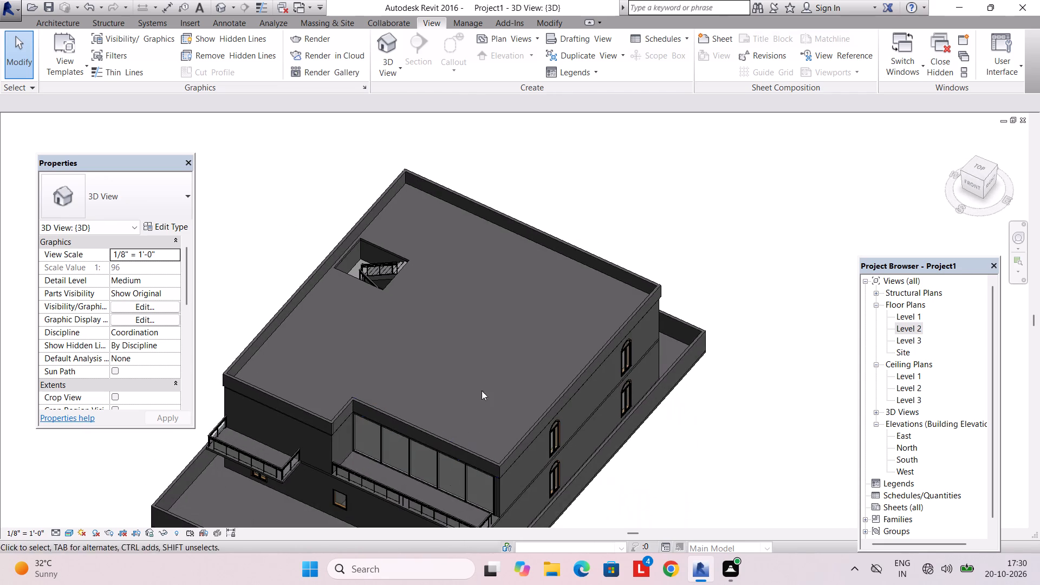
{"action": "middle_click_drag", "start_coordinate": [477, 341], "coordinate": [466, 414]}
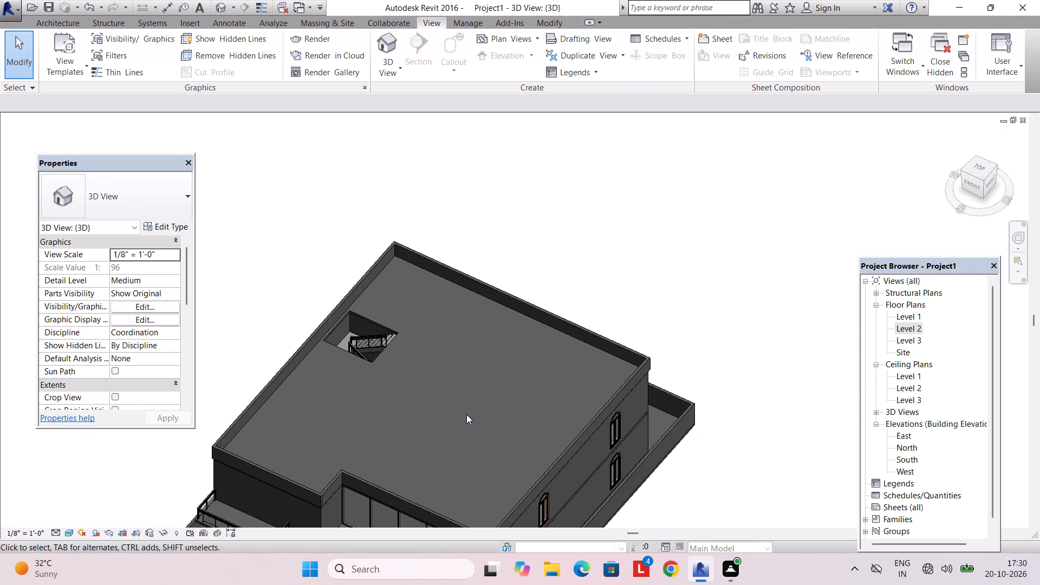
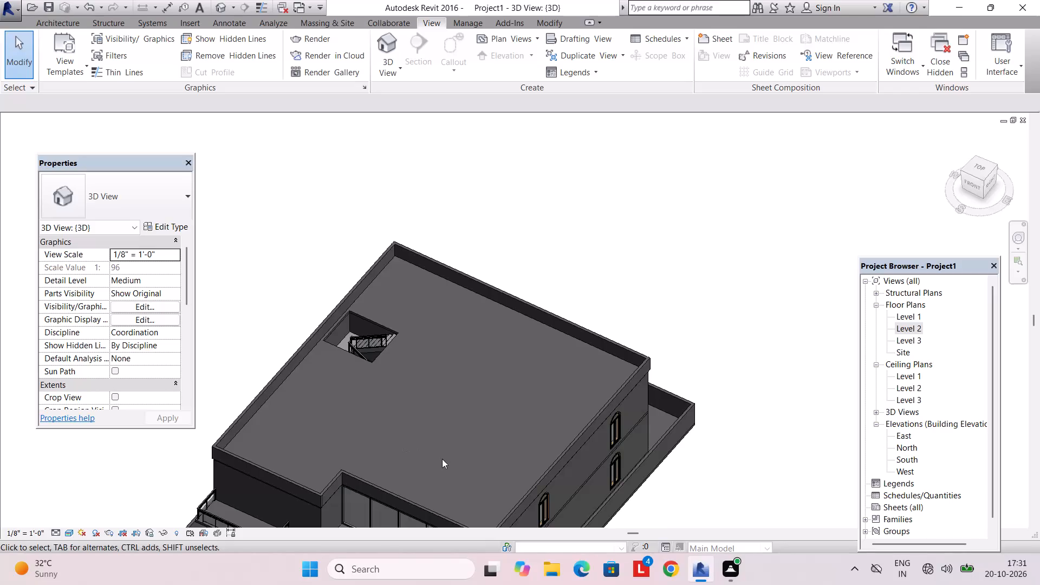
Select all 6" basic walls and create a new material named INT WALL for their type's structure layer.
{"action": "middle_click_drag", "start_coordinate": [442, 459], "coordinate": [493, 398]}
{"action": "middle_click_drag", "start_coordinate": [494, 398], "coordinate": [521, 330], "text": "shift"}
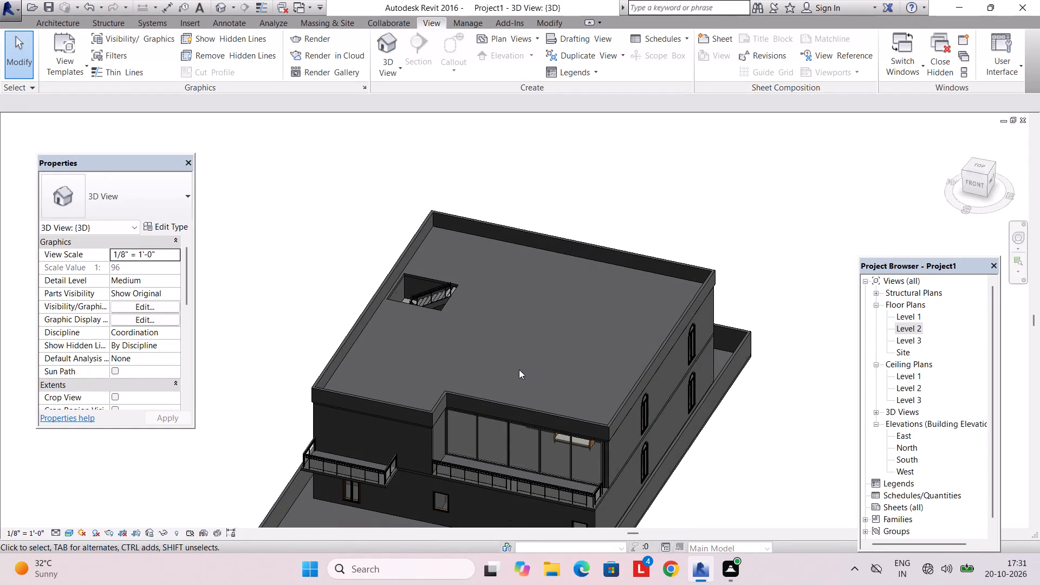
{"action": "middle_click_drag", "start_coordinate": [519, 381], "coordinate": [543, 291], "text": "shift"}
{"action": "middle_click_drag", "start_coordinate": [547, 356], "coordinate": [573, 308], "text": "shift"}
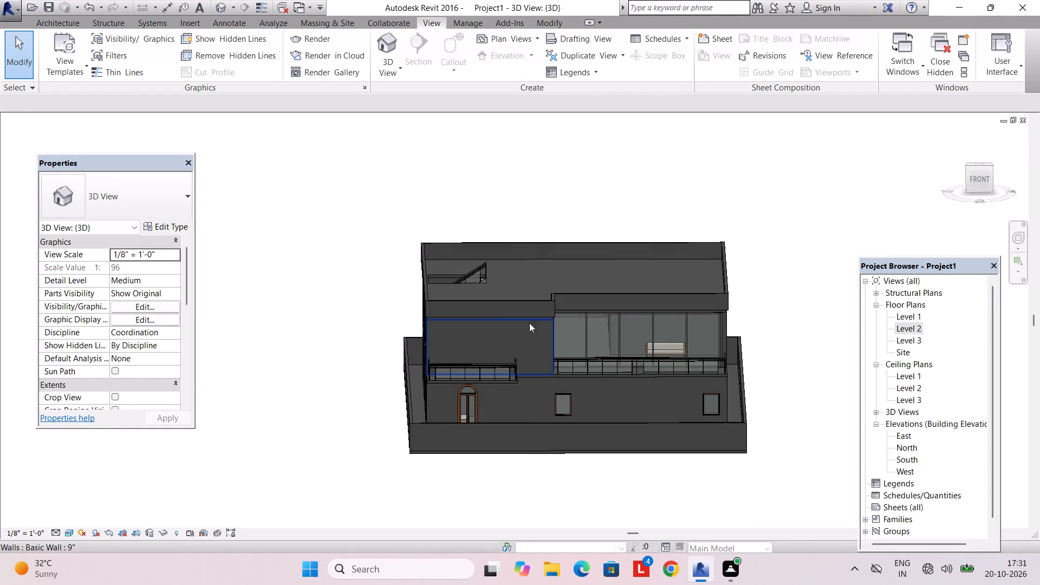
{"action": "left_click", "coordinate": [520, 300]}
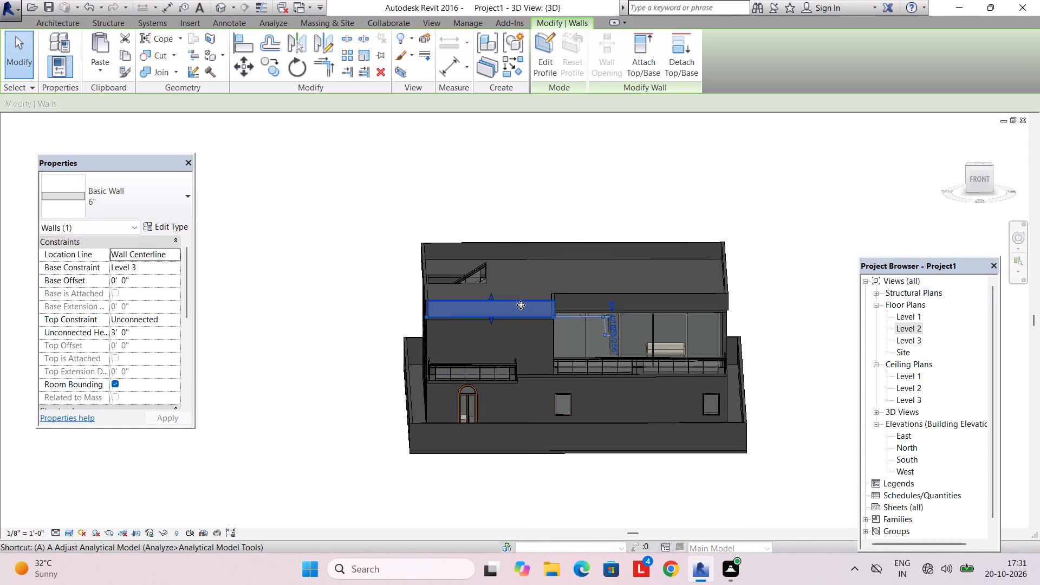
{"action": "key", "text": "Escape"}
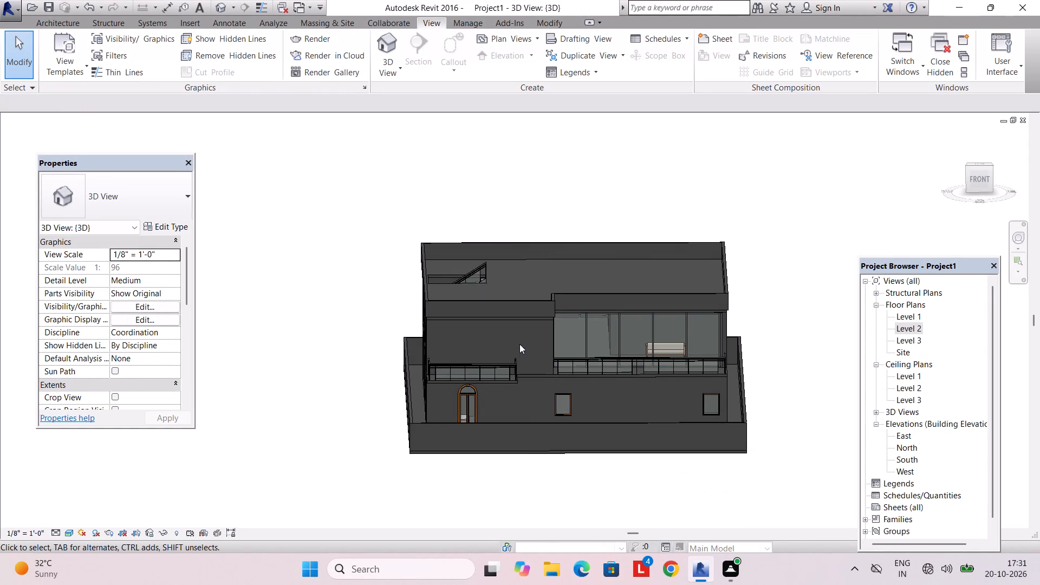
{"action": "left_click", "coordinate": [517, 302]}
{"action": "type", "text": "SA"}
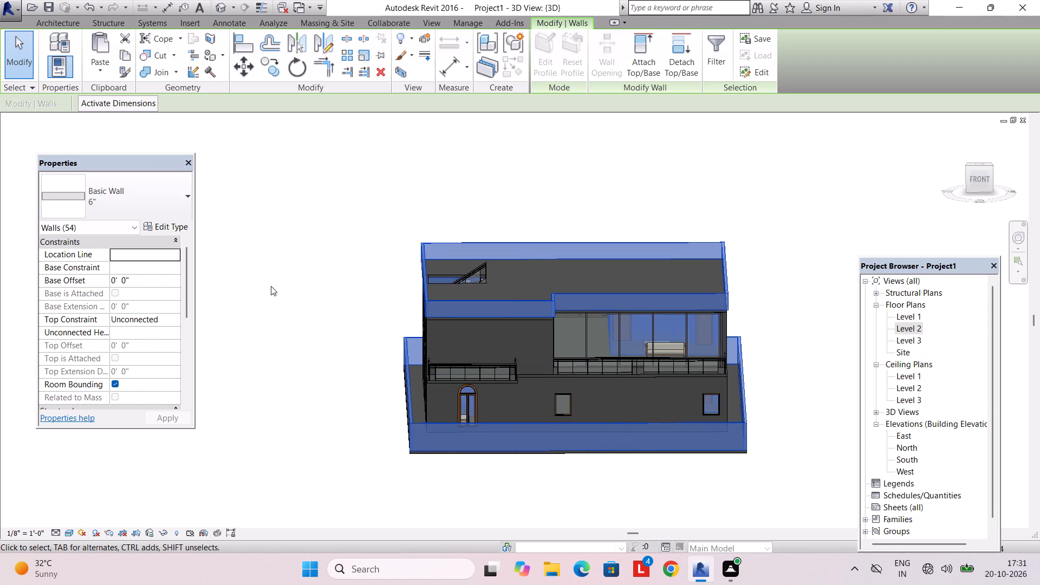
{"action": "left_click", "coordinate": [147, 227]}
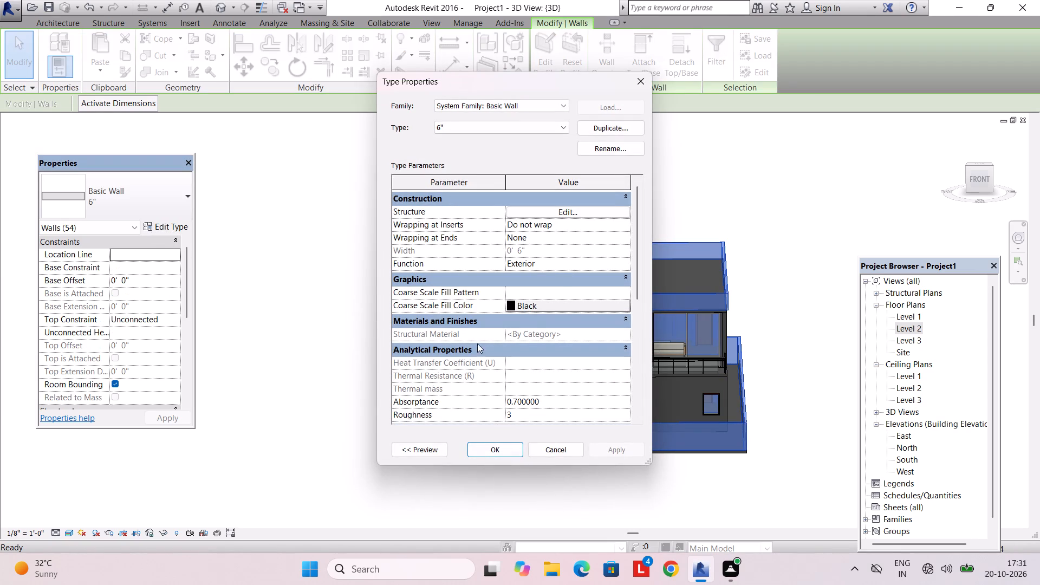
{"action": "left_click", "coordinate": [562, 213]}
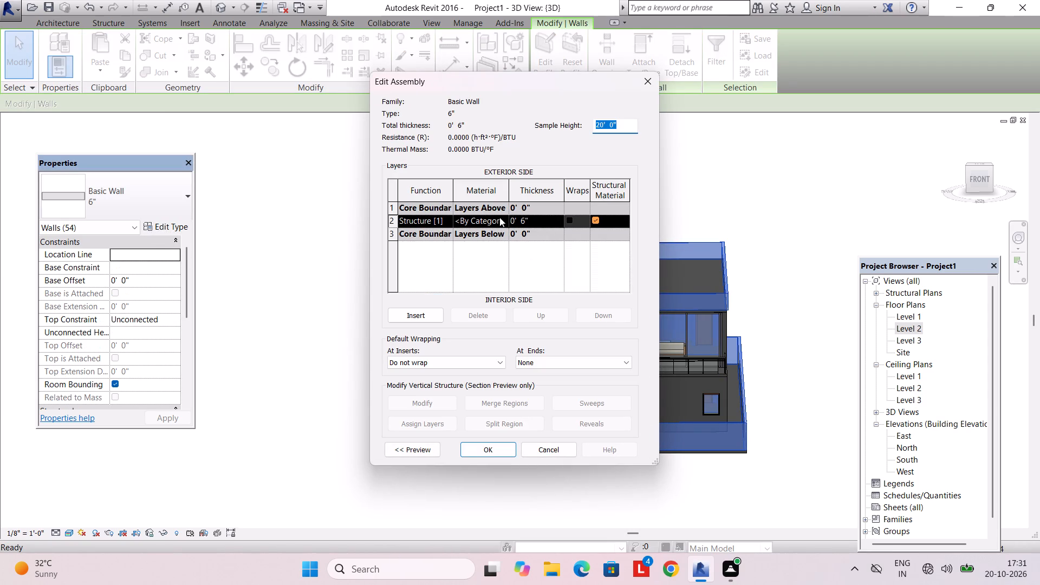
{"action": "left_click", "coordinate": [504, 219]}
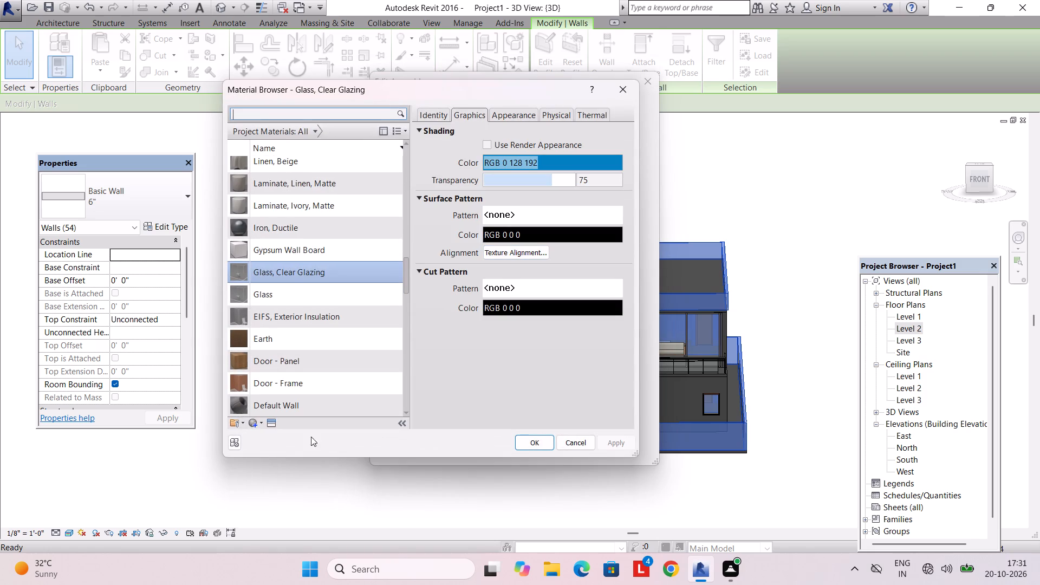
{"action": "left_click", "coordinate": [253, 426]}
{"action": "left_click", "coordinate": [292, 436]}
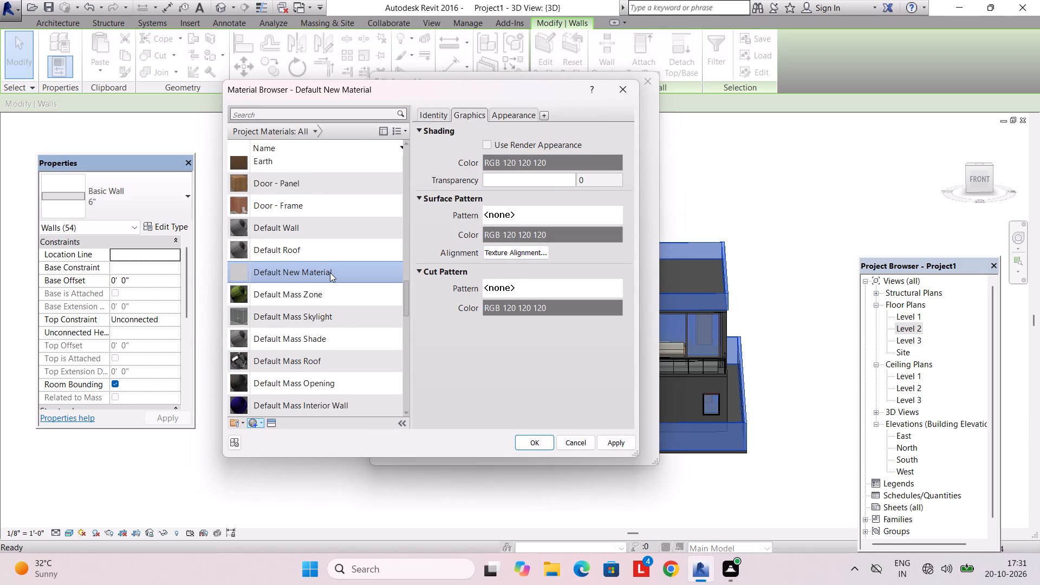
{"action": "right_click", "coordinate": [330, 272]}
{"action": "left_click", "coordinate": [359, 308]}
{"action": "type", "text": "INT"}
{"action": "key", "text": "space"}
{"action": "type", "text": "WALL"}
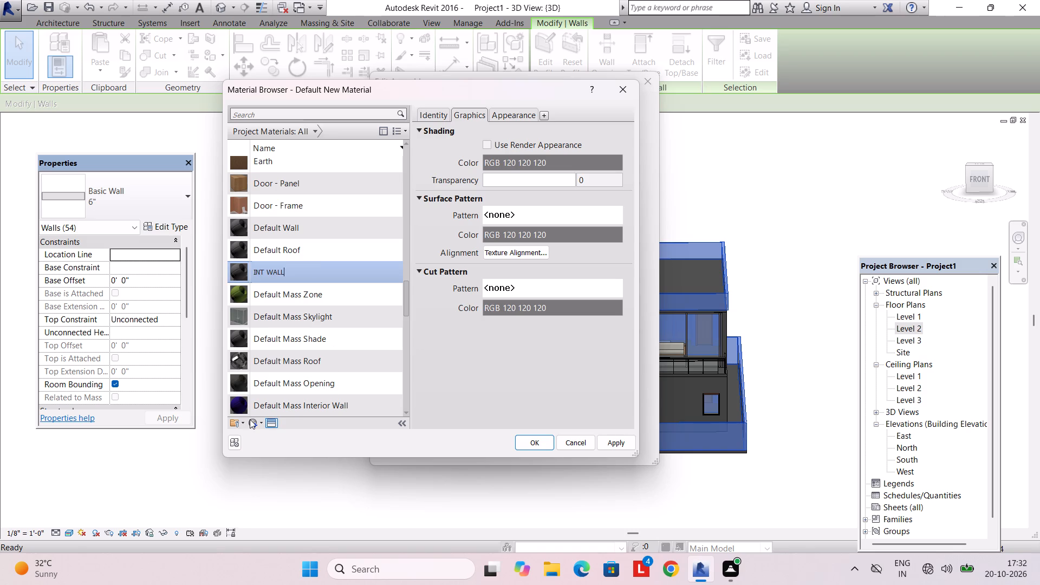
Give the INT WALL material the Brindle appearance from the Wall Paint library.
{"action": "left_click", "coordinate": [268, 419]}
{"action": "double_click", "coordinate": [684, 170]}
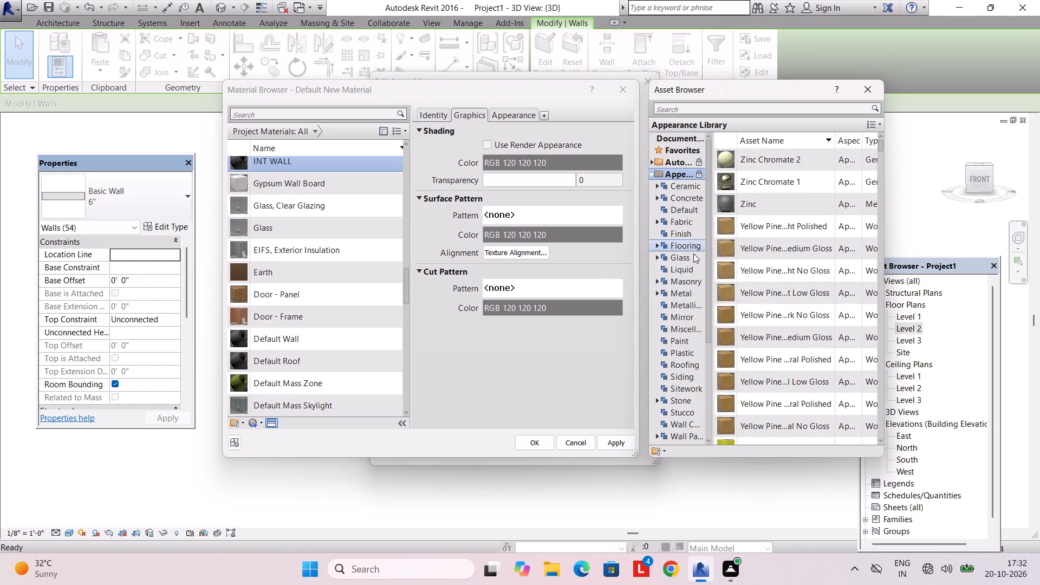
{"action": "scroll", "coordinate": [707, 325], "scroll_direction": "down", "scroll_amount": 2}
{"action": "left_click", "coordinate": [687, 370]}
{"action": "double_click", "coordinate": [687, 377]}
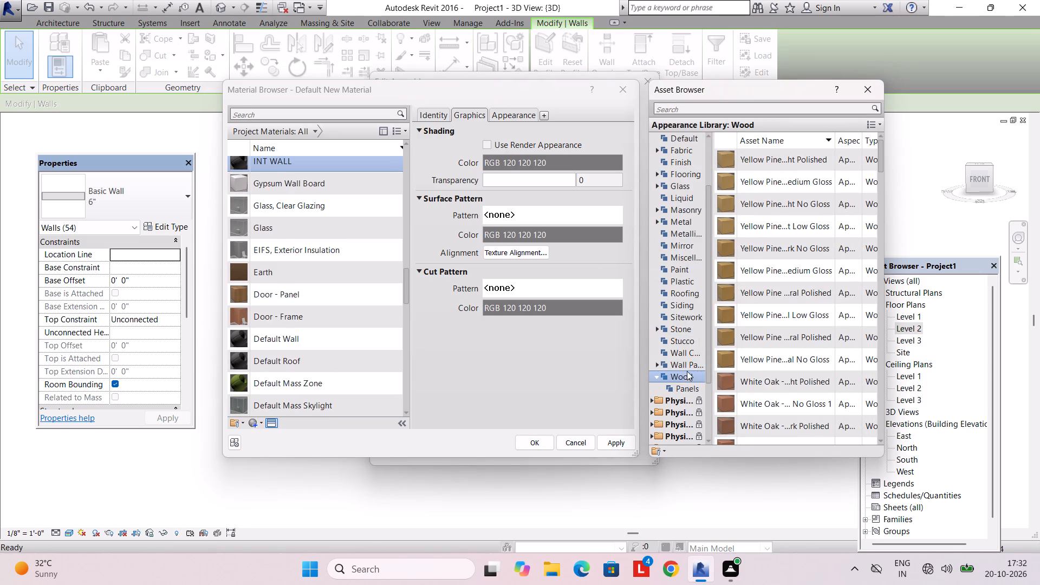
{"action": "double_click", "coordinate": [687, 366]}
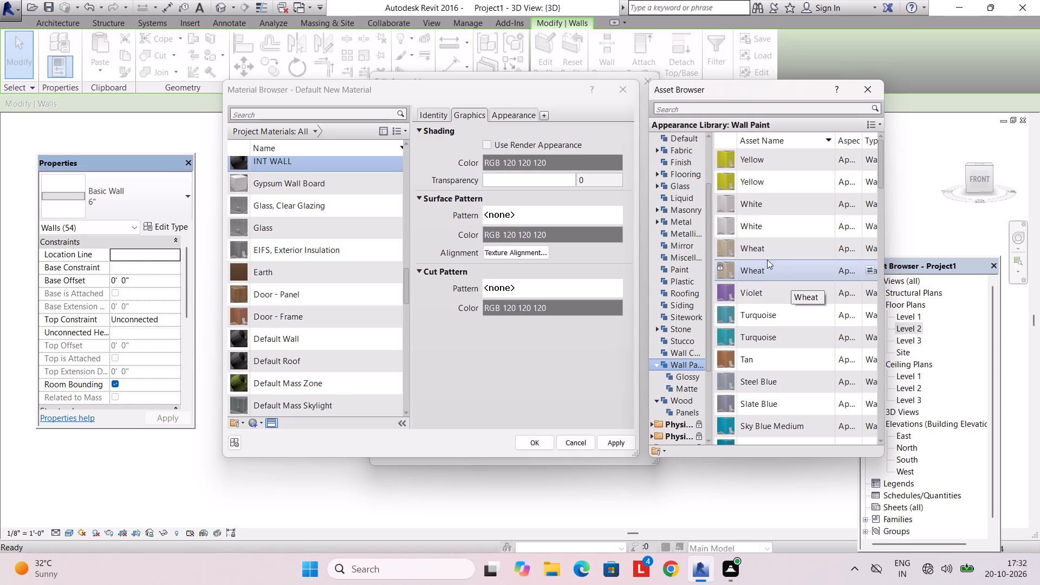
{"action": "scroll", "coordinate": [767, 259], "scroll_direction": "down", "scroll_amount": 9}
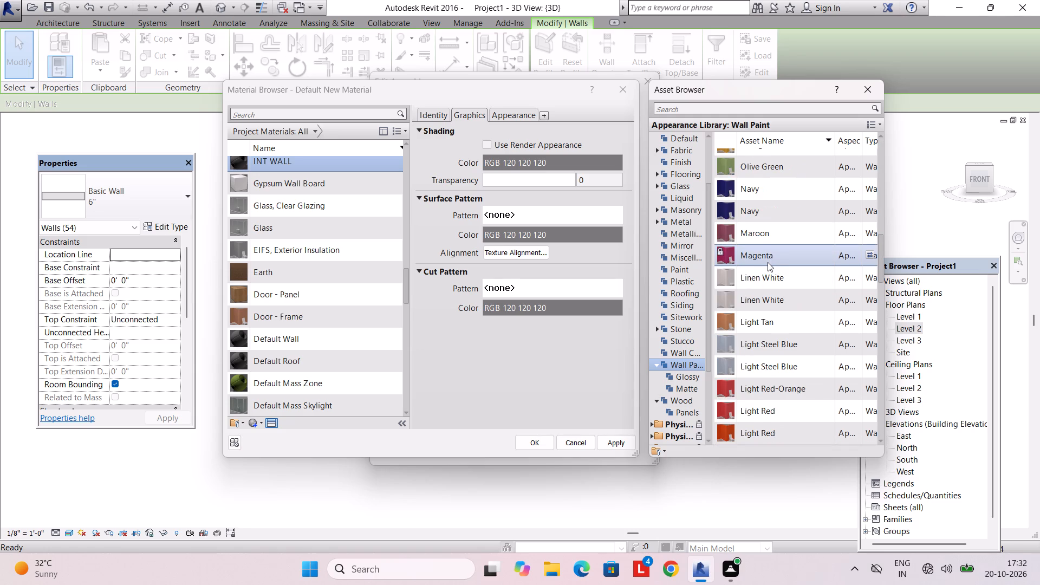
{"action": "scroll", "coordinate": [768, 263], "scroll_direction": "down", "scroll_amount": 5}
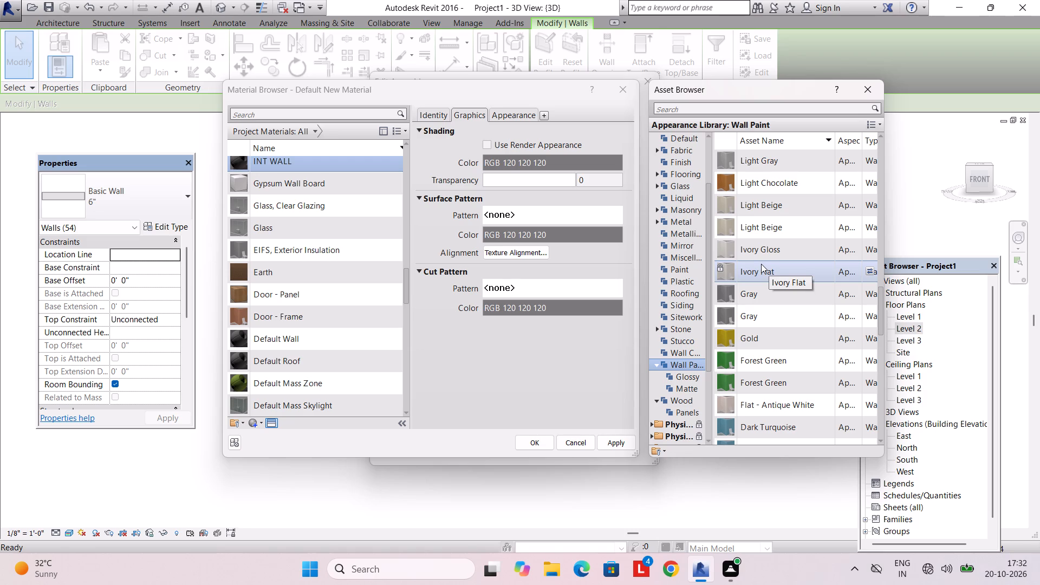
{"action": "scroll", "coordinate": [761, 264], "scroll_direction": "down", "scroll_amount": 14}
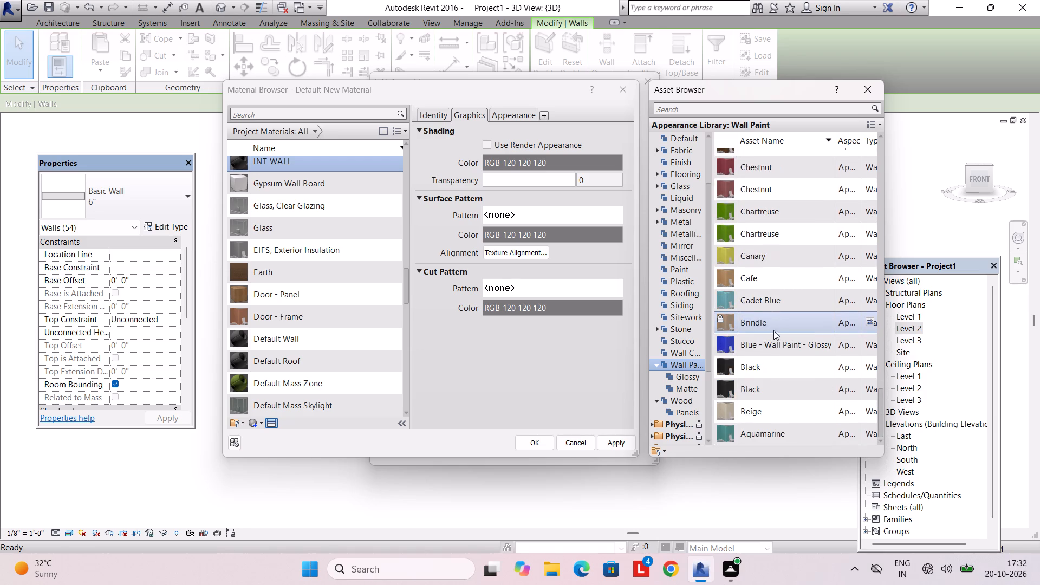
{"action": "double_click", "coordinate": [773, 314]}
Use the render appearance for INT WALL's shading and apply the material to the 6" wall type.
{"action": "left_click", "coordinate": [468, 115]}
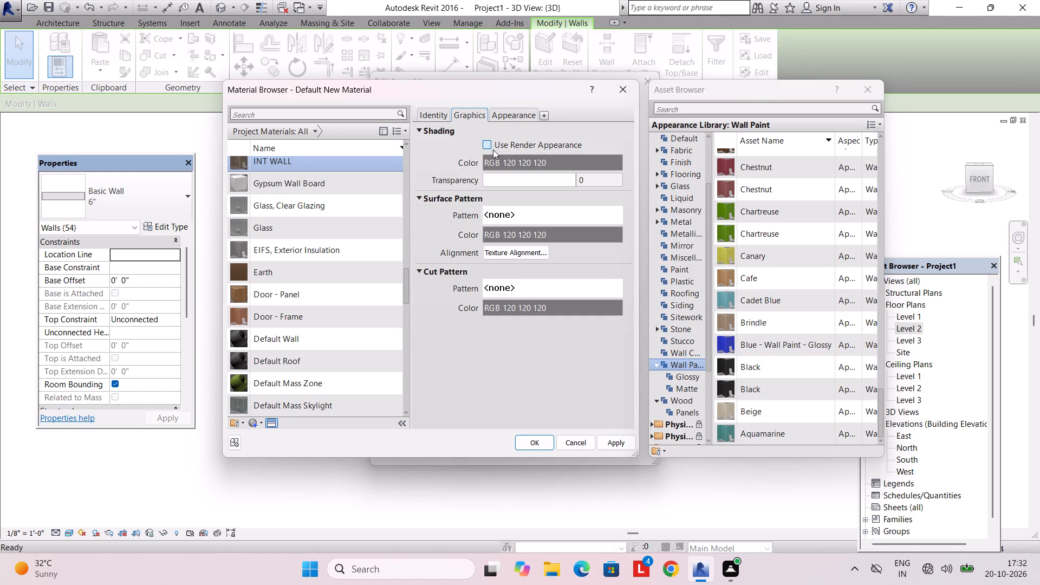
{"action": "left_click", "coordinate": [492, 147]}
{"action": "left_click", "coordinate": [541, 443]}
{"action": "left_click", "coordinate": [506, 448]}
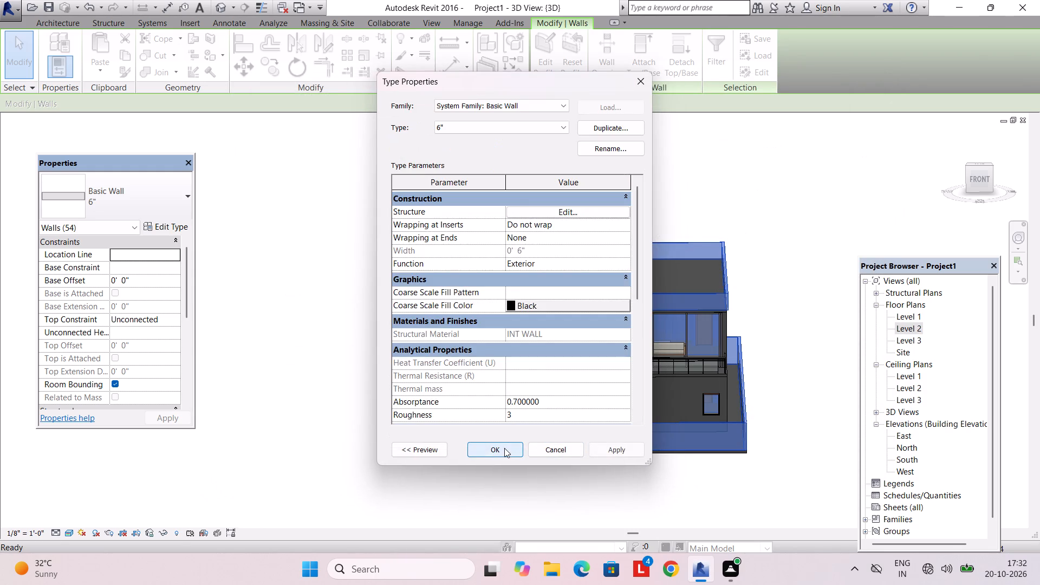
{"action": "left_click", "coordinate": [504, 448]}
{"action": "key", "text": "Escape"}
Select all 9" basic walls and create a new material named EXT WALL for their type's structure layer.
{"action": "middle_click_drag", "start_coordinate": [560, 347], "coordinate": [650, 283], "text": "shift"}
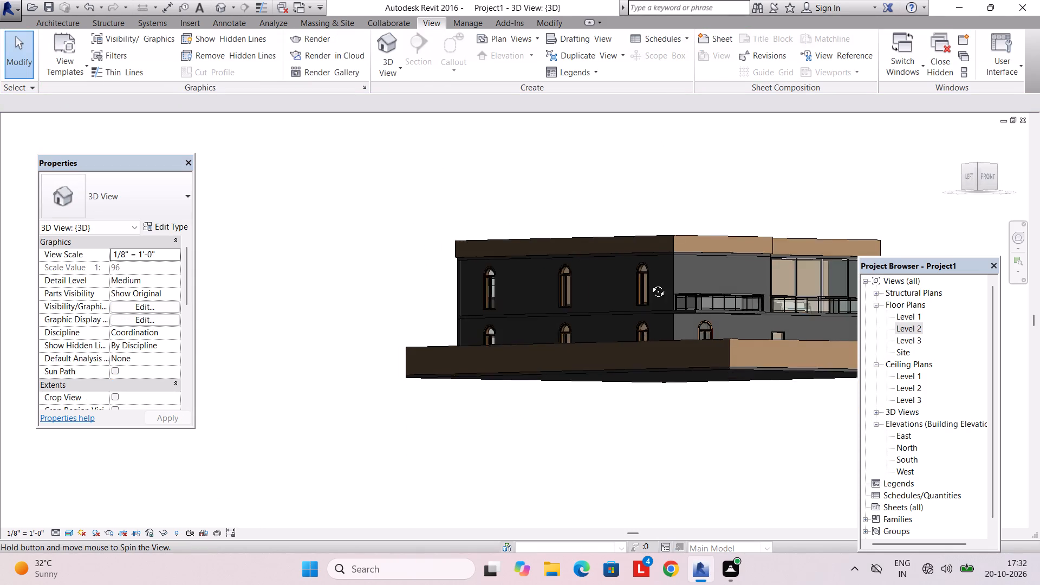
{"action": "middle_click_drag", "start_coordinate": [650, 283], "coordinate": [553, 316], "text": "shift"}
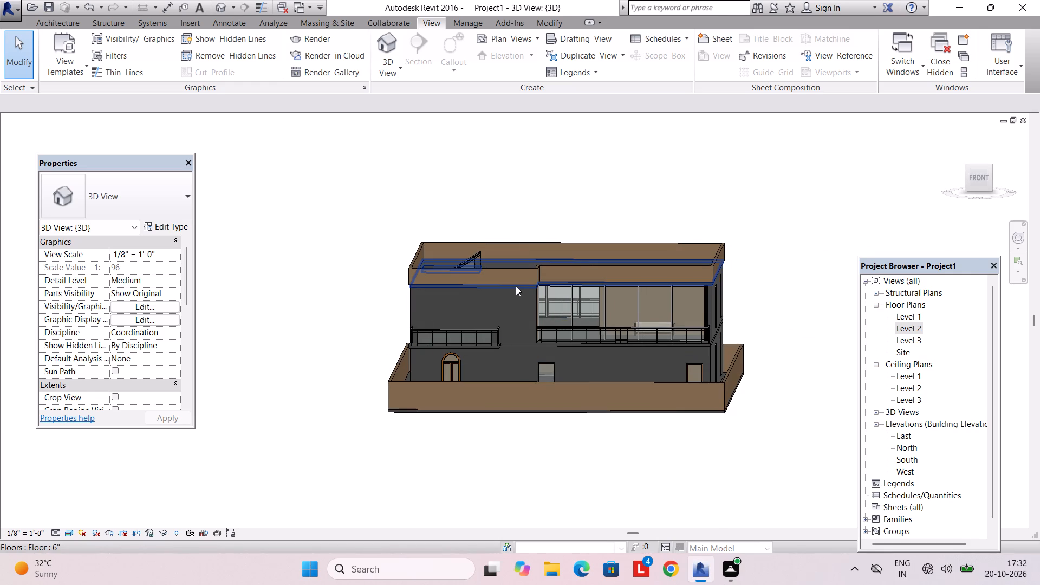
{"action": "middle_click_drag", "start_coordinate": [516, 286], "coordinate": [550, 287]}
{"action": "left_click", "coordinate": [522, 295]}
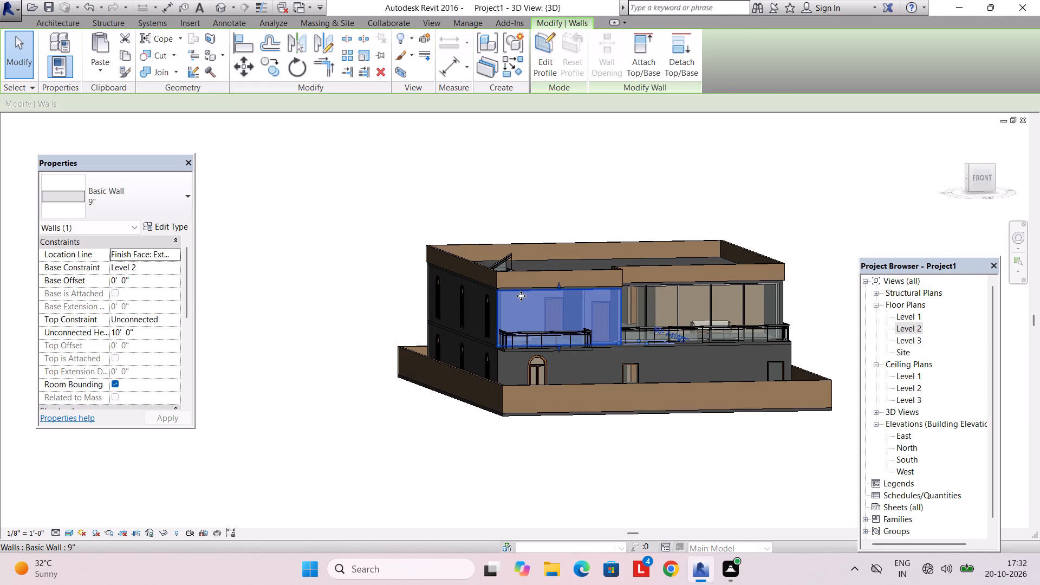
{"action": "type", "text": "SA"}
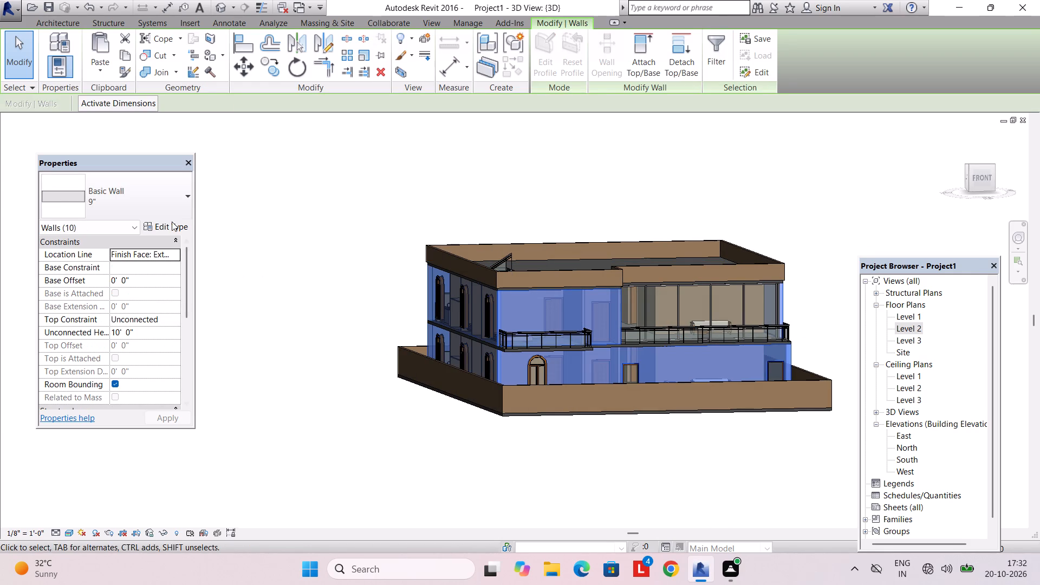
{"action": "left_click", "coordinate": [172, 229]}
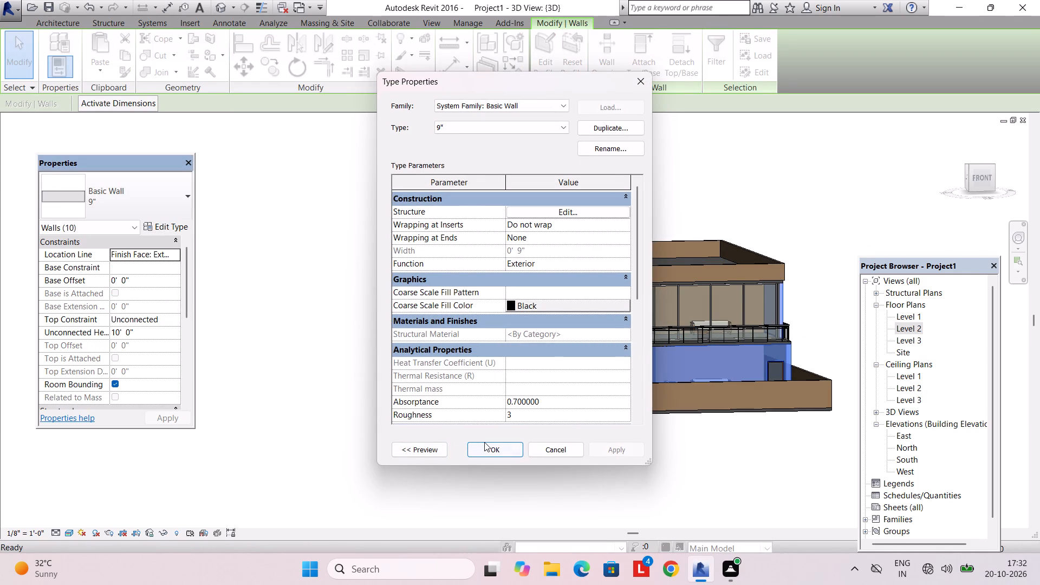
{"action": "left_click", "coordinate": [576, 213]}
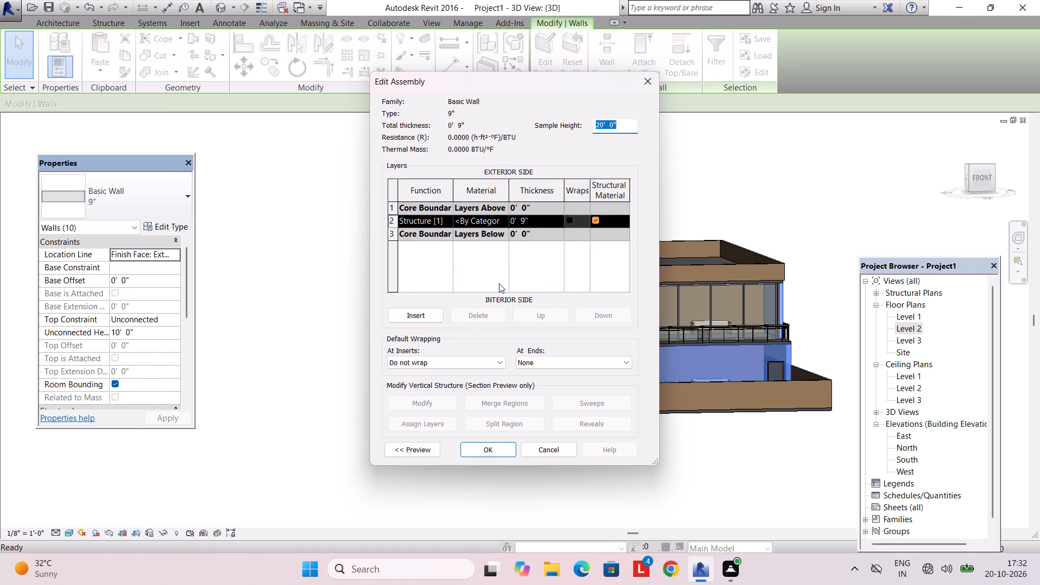
{"action": "left_click", "coordinate": [505, 217]}
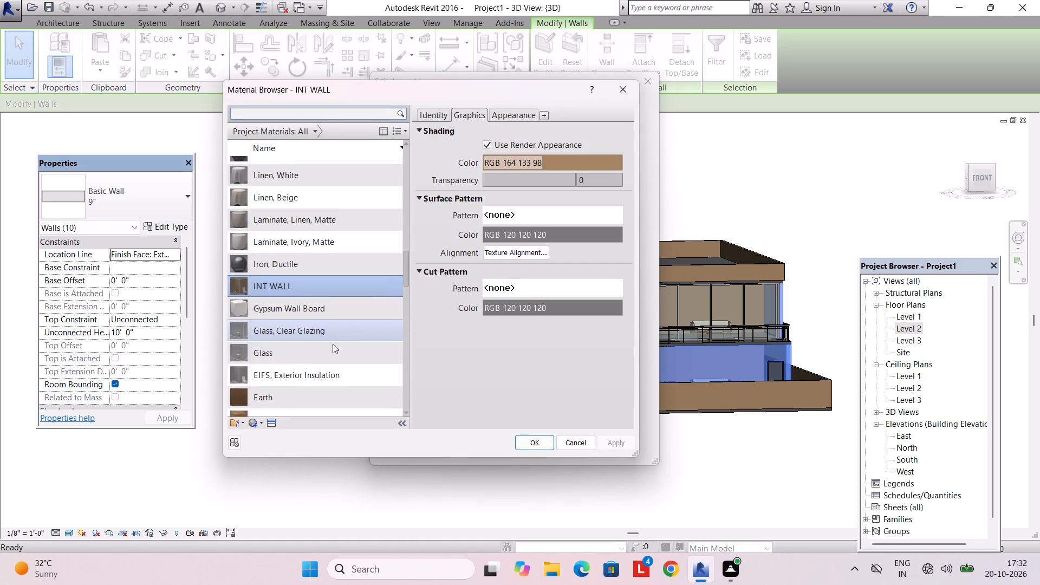
{"action": "left_click", "coordinate": [256, 422]}
{"action": "left_click", "coordinate": [279, 435]}
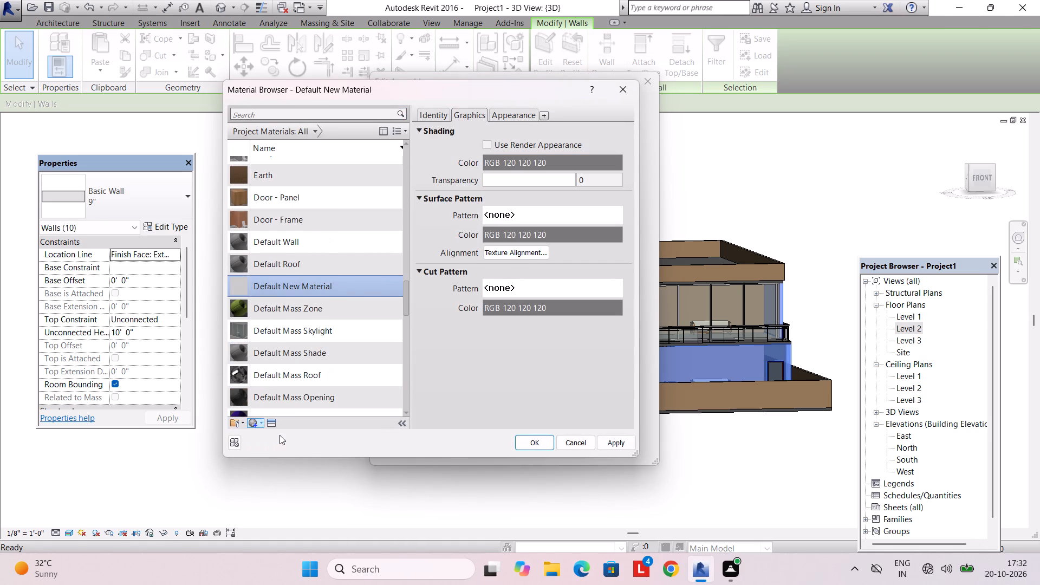
{"action": "type", "text": "EXT"}
{"action": "key", "text": "space"}
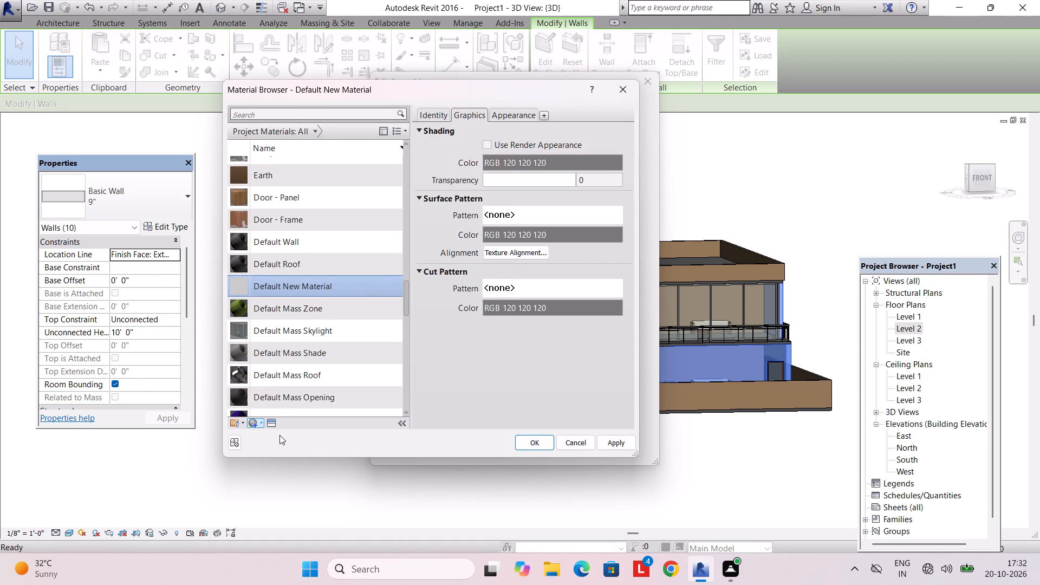
{"action": "right_click", "coordinate": [344, 276]}
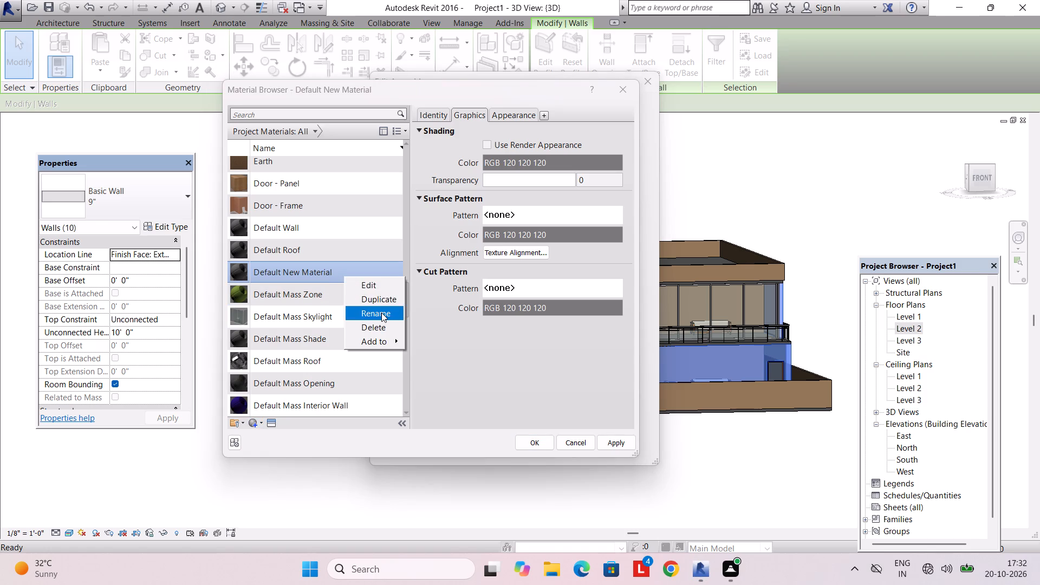
{"action": "left_click", "coordinate": [381, 313]}
{"action": "type", "text": "EXT WALL"}
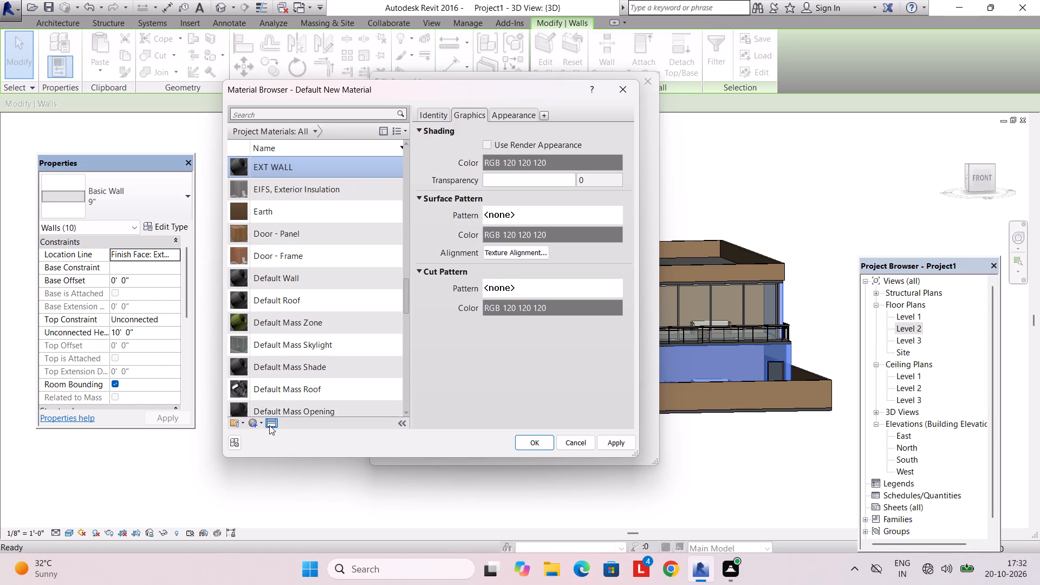
Give the EXT WALL material the Beige appearance from the Wall Paint library.
{"action": "left_click", "coordinate": [269, 425]}
{"action": "double_click", "coordinate": [678, 175]}
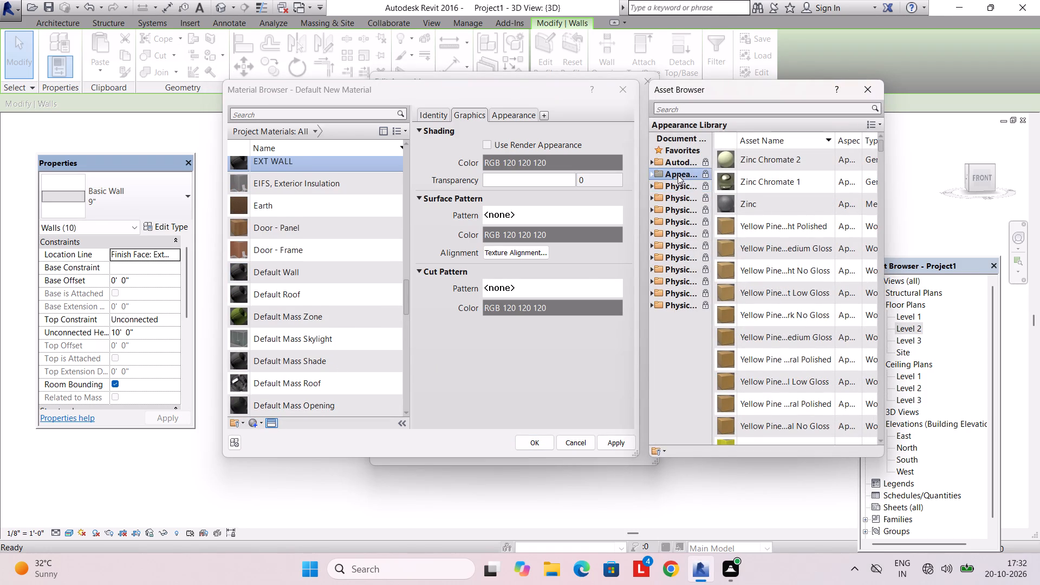
{"action": "scroll", "coordinate": [685, 238], "scroll_direction": "down", "scroll_amount": 7}
{"action": "double_click", "coordinate": [687, 293]}
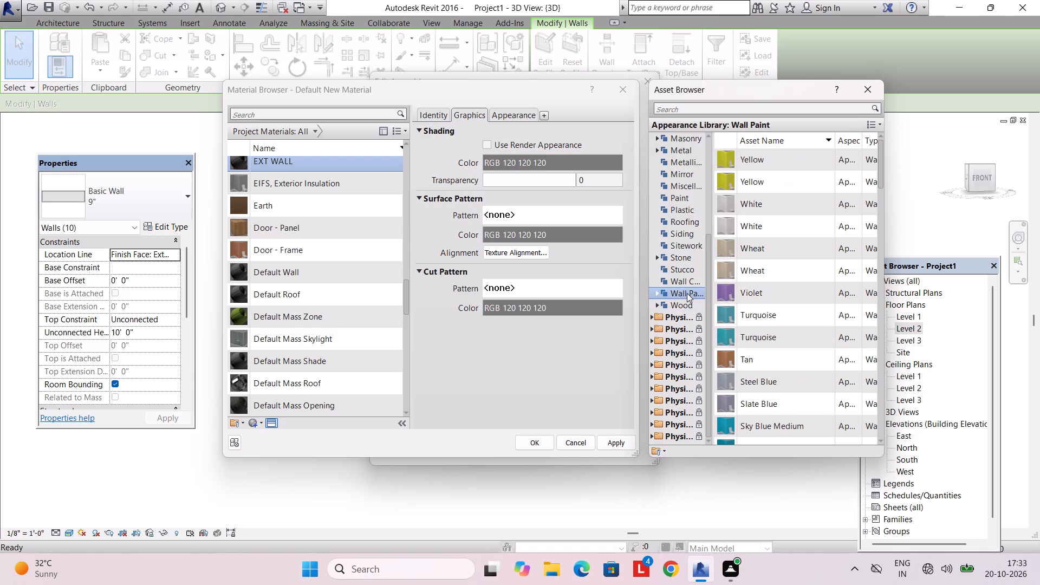
{"action": "scroll", "coordinate": [792, 294], "scroll_direction": "down", "scroll_amount": 20}
{"action": "scroll", "coordinate": [792, 294], "scroll_direction": "down", "scroll_amount": 1}
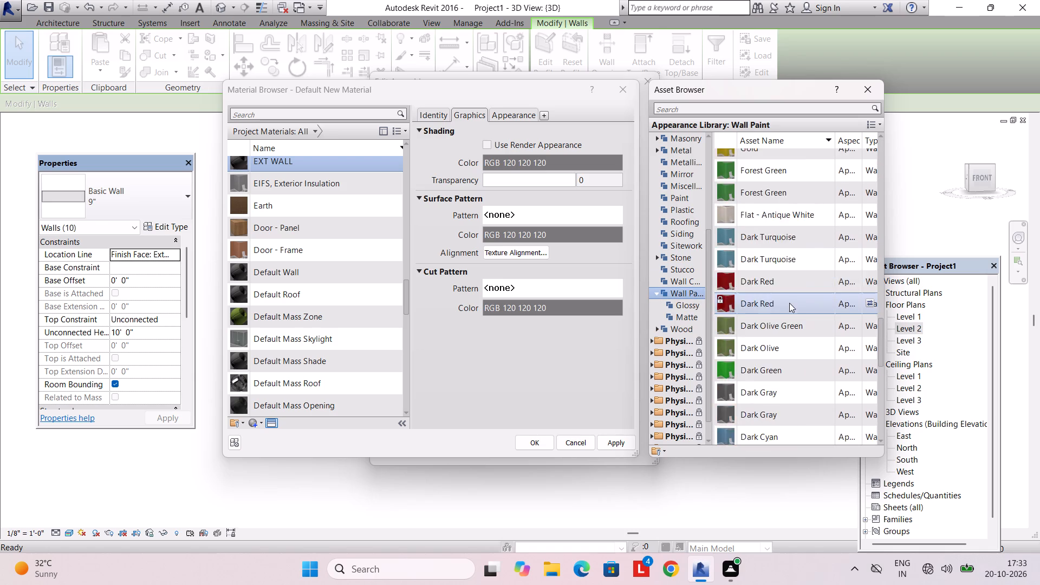
{"action": "scroll", "coordinate": [785, 310], "scroll_direction": "down", "scroll_amount": 10}
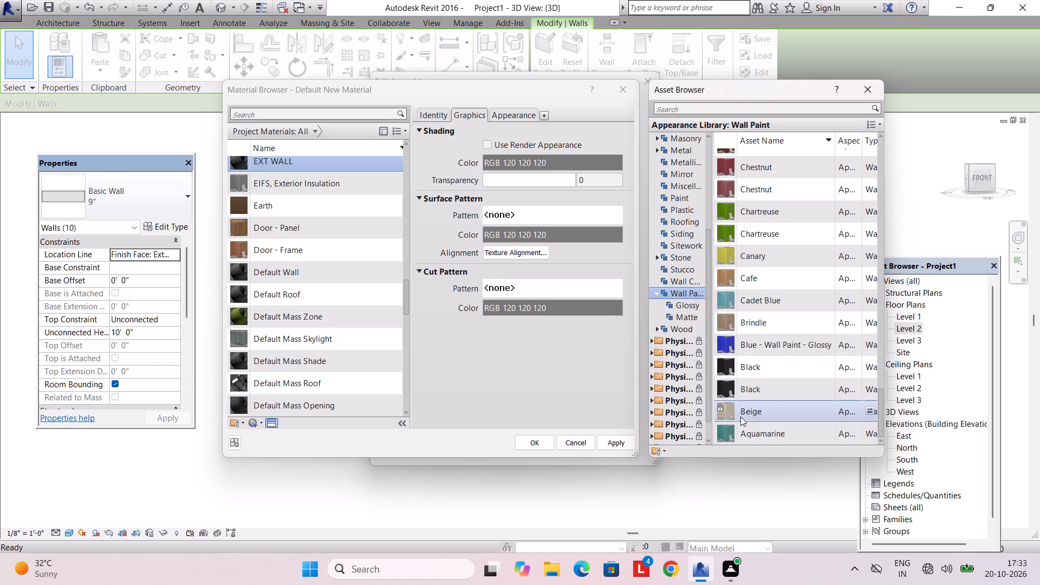
{"action": "double_click", "coordinate": [741, 415]}
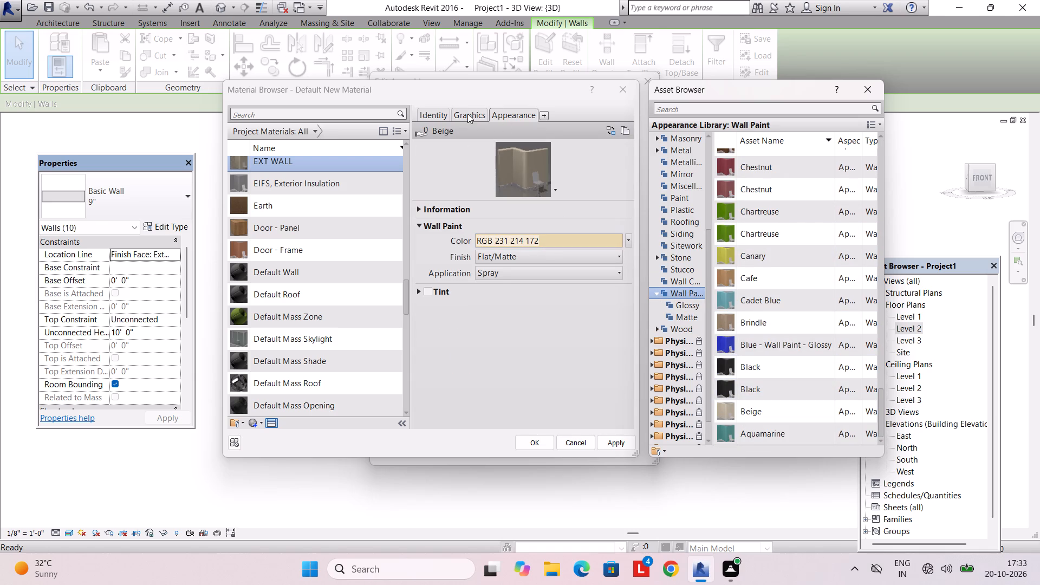
Use the render appearance for EXT WALL's shading and apply the material to the 9" wall type.
{"action": "left_click", "coordinate": [467, 114]}
{"action": "left_click", "coordinate": [487, 144]}
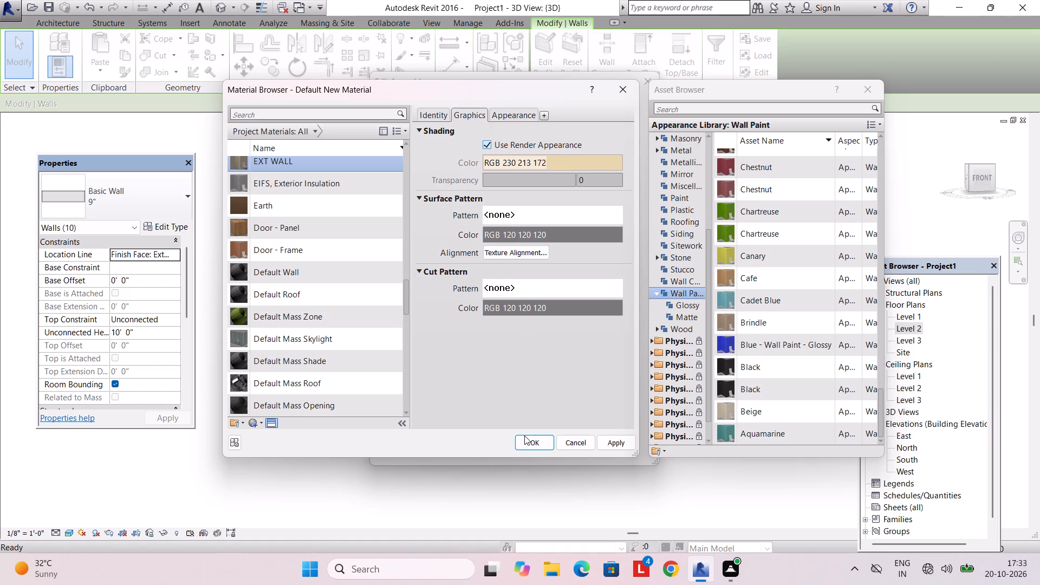
{"action": "left_click", "coordinate": [524, 438]}
{"action": "left_click", "coordinate": [503, 446]}
{"action": "left_click", "coordinate": [496, 449]}
{"action": "key", "text": "Escape"}
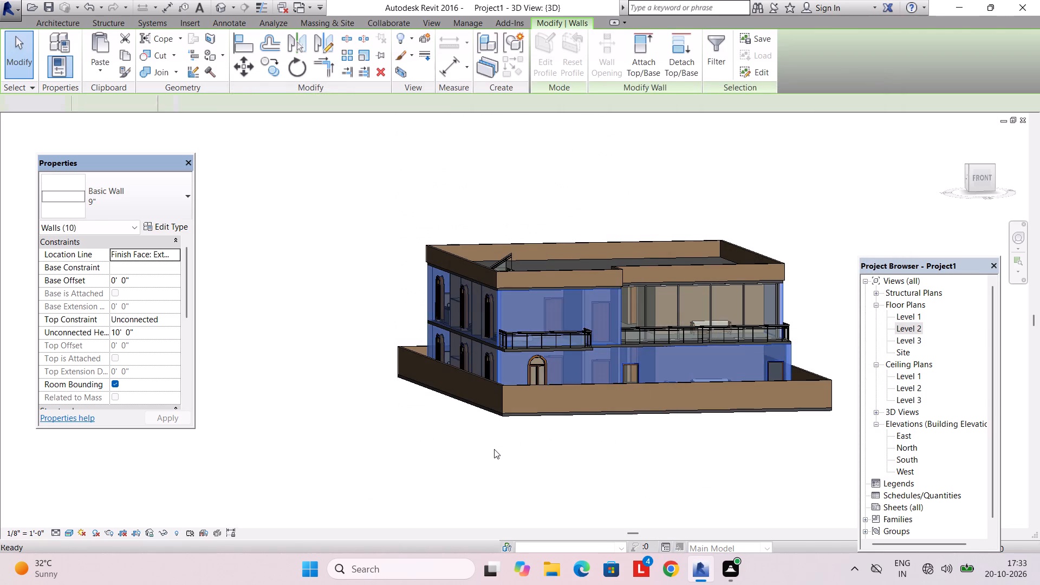
Select all 6" floors in the model and open the material choice for their type's structure layer.
{"action": "middle_click_drag", "start_coordinate": [629, 319], "coordinate": [589, 361], "text": "shift"}
{"action": "left_click", "coordinate": [602, 257]}
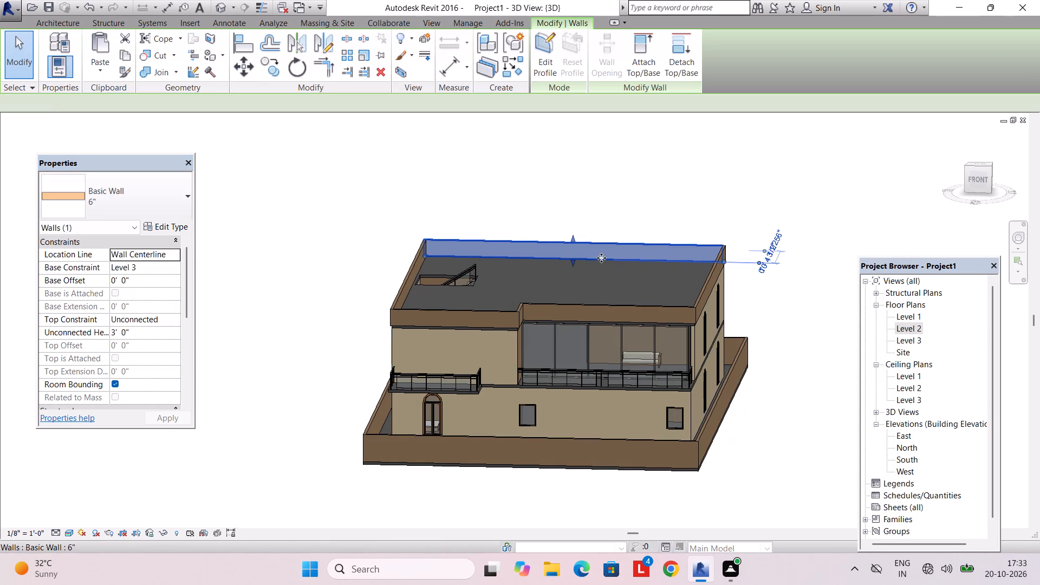
{"action": "key", "text": "Escape"}
{"action": "left_click", "coordinate": [603, 261]}
{"action": "type", "text": "SA"}
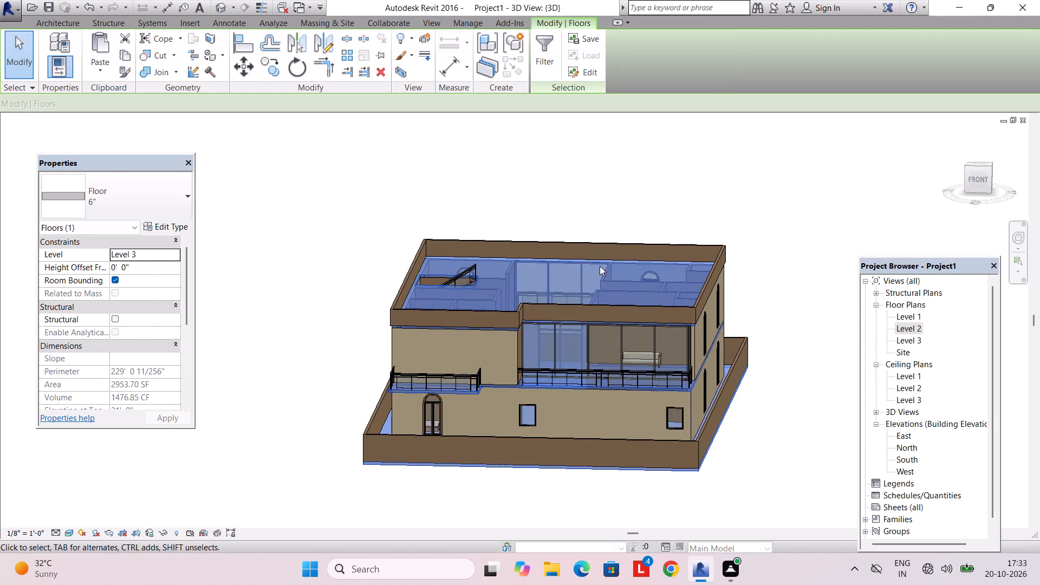
{"action": "left_click", "coordinate": [155, 223]}
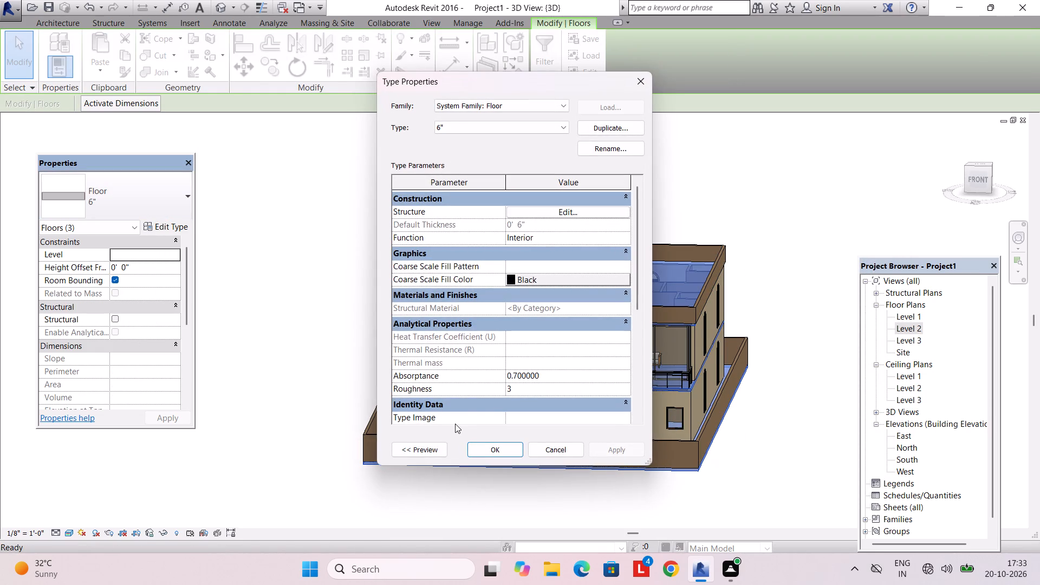
{"action": "left_click", "coordinate": [557, 210]}
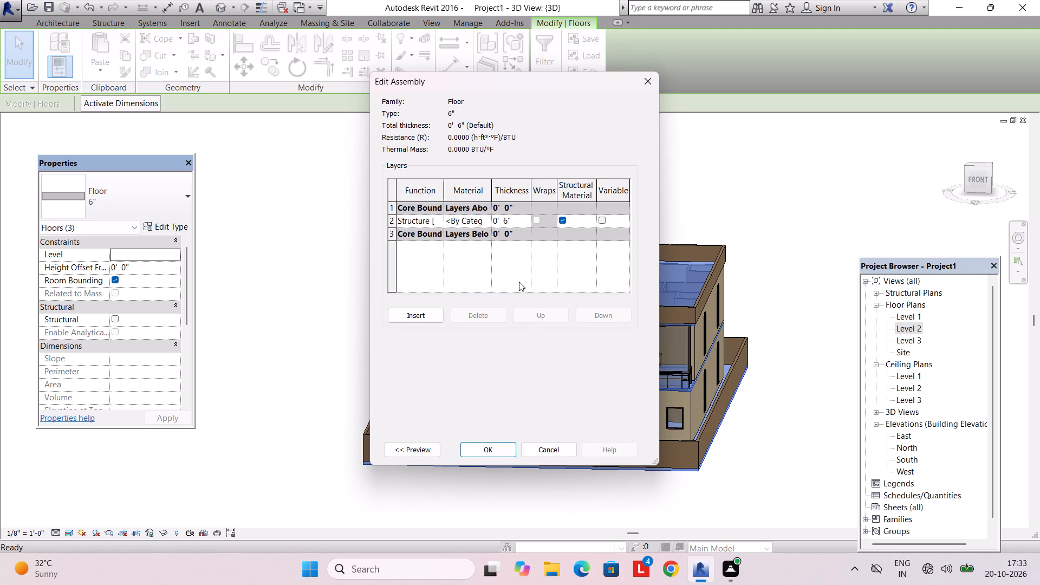
{"action": "left_click", "coordinate": [489, 221]}
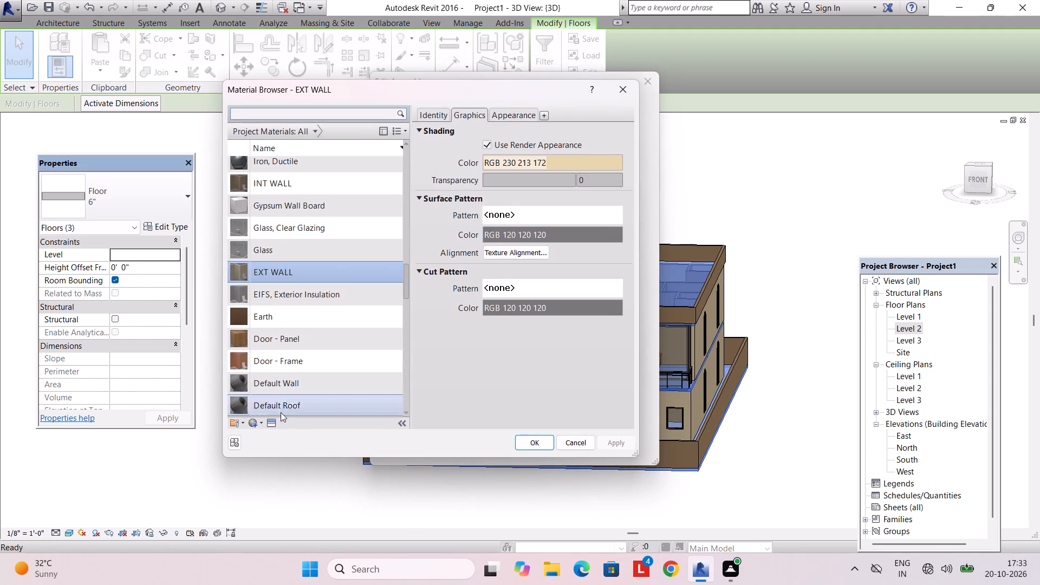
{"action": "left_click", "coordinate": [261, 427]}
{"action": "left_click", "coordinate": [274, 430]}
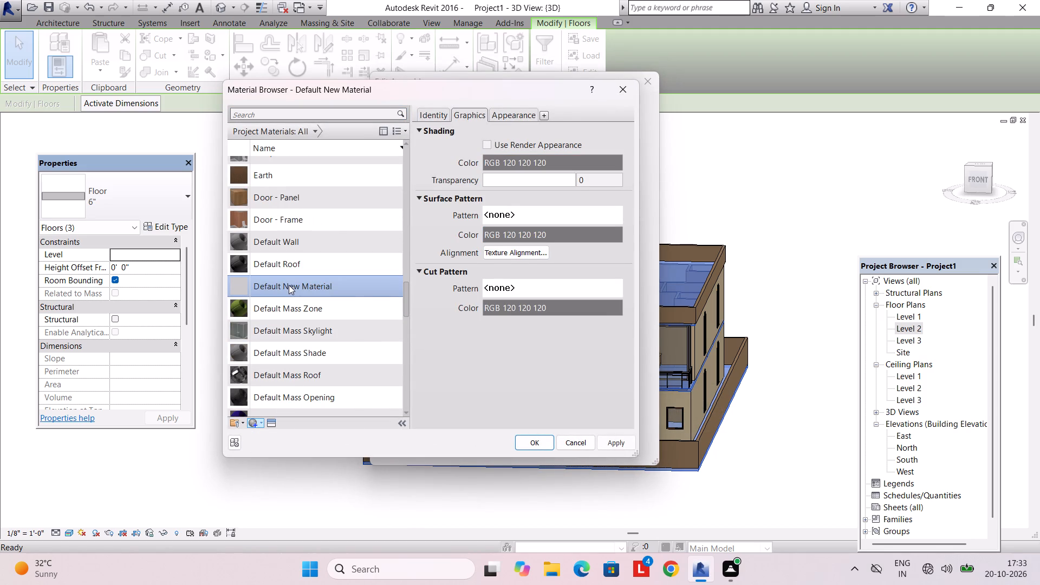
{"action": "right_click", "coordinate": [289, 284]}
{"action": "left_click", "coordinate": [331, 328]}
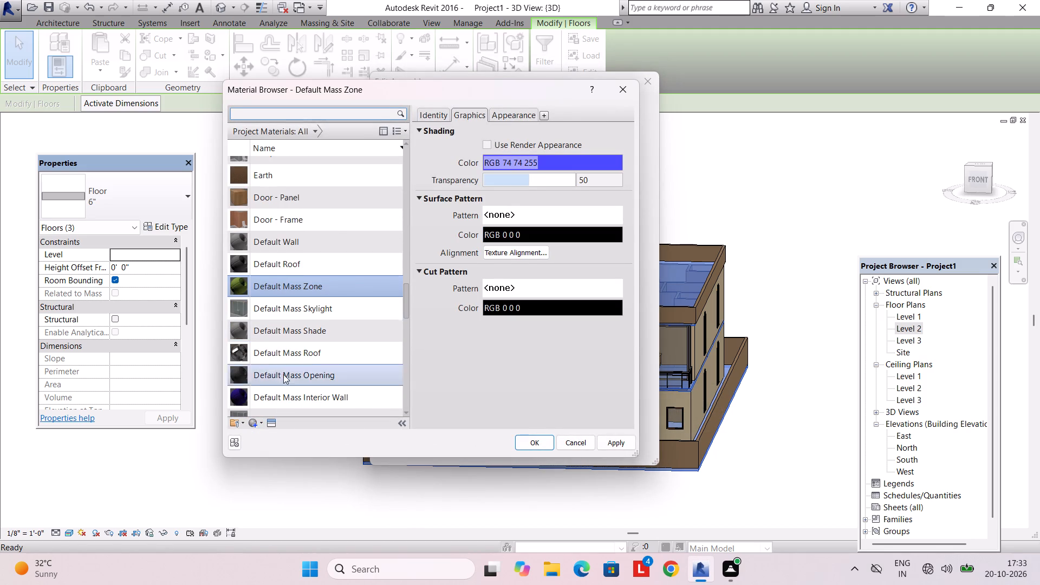
Create a new material named FLOOR for the 6" floor type's structure layer.
{"action": "left_click", "coordinate": [249, 422]}
{"action": "left_click", "coordinate": [281, 430]}
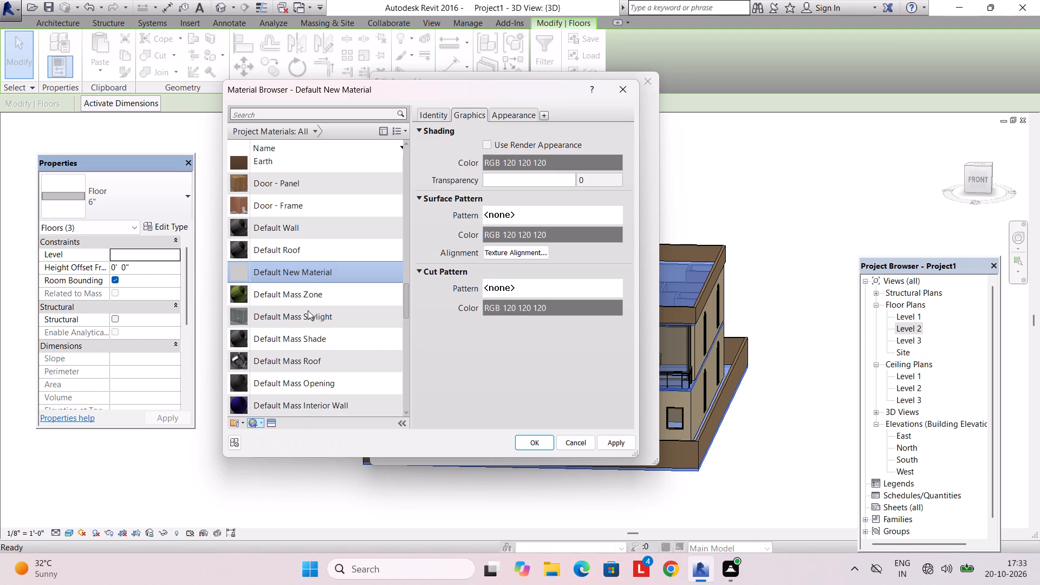
{"action": "right_click", "coordinate": [314, 272]}
{"action": "left_click", "coordinate": [355, 312]}
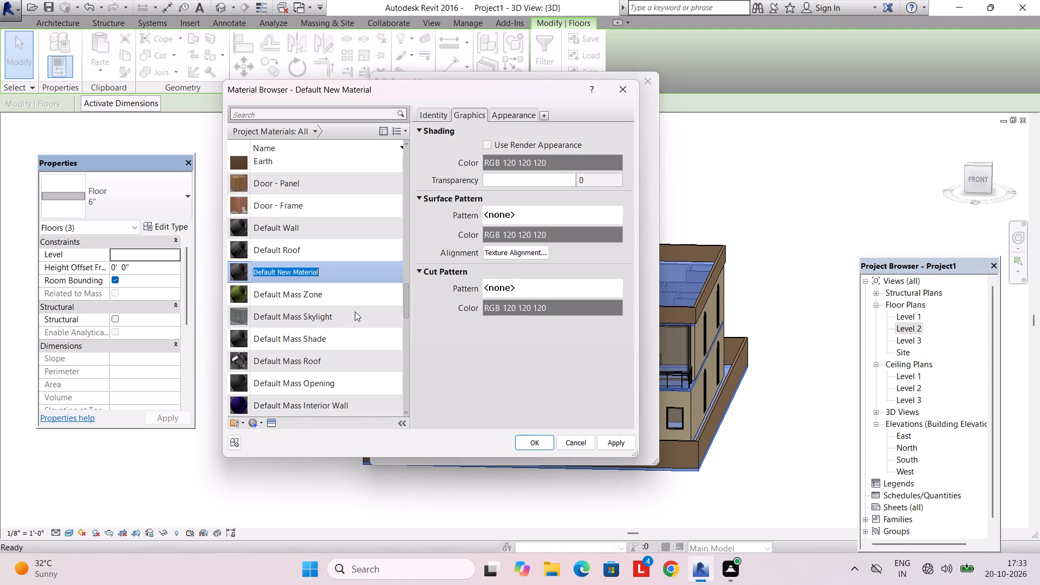
{"action": "type", "text": "FLOOR"}
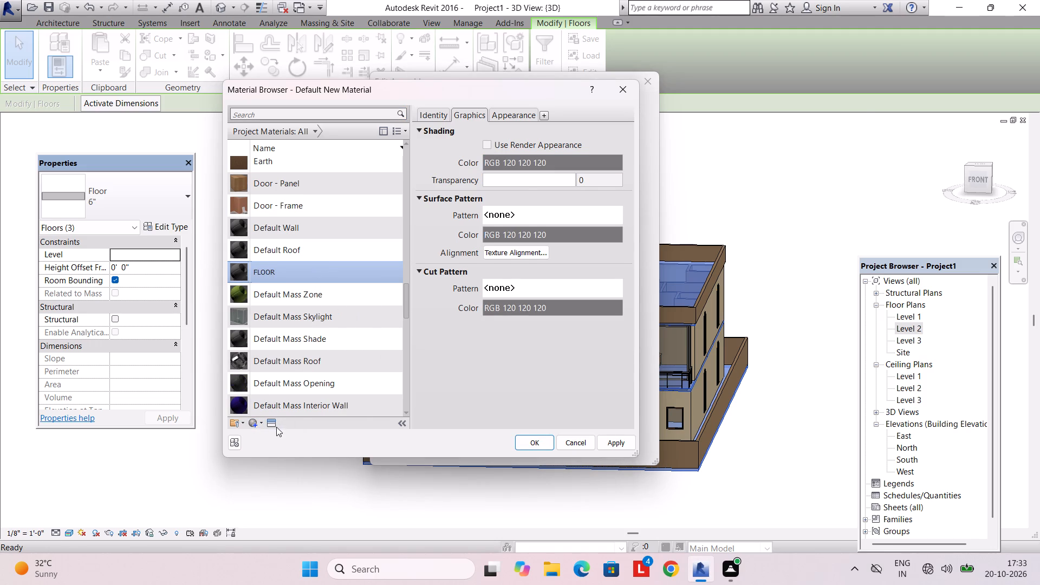
Give the FLOOR material the Terrazzo - Light Tan appearance from the Flooring library.
{"action": "left_click", "coordinate": [274, 426]}
{"action": "double_click", "coordinate": [693, 175]}
{"action": "scroll", "coordinate": [682, 331], "scroll_direction": "down", "scroll_amount": 5}
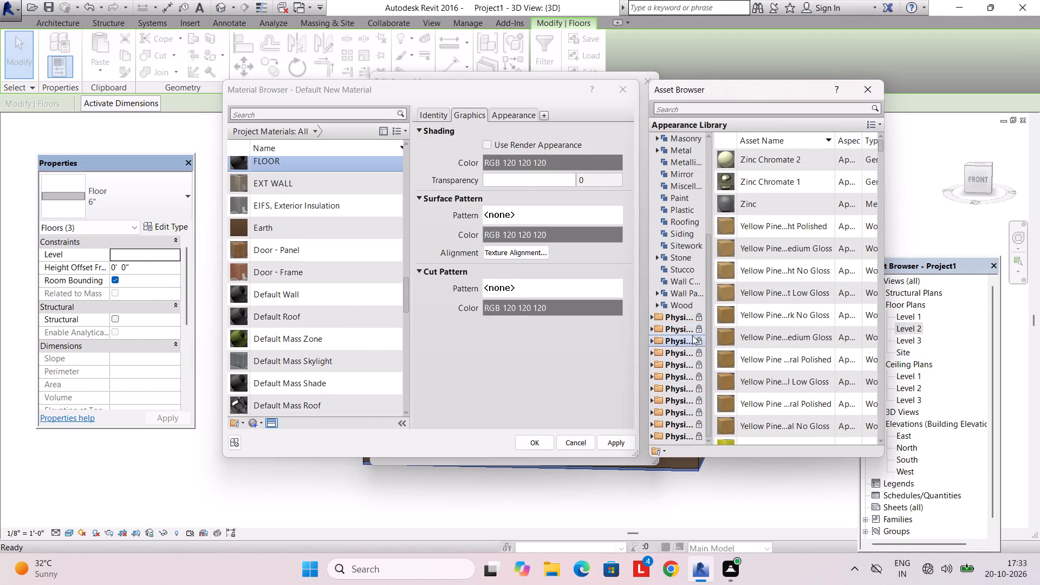
{"action": "scroll", "coordinate": [687, 210], "scroll_direction": "up", "scroll_amount": 4}
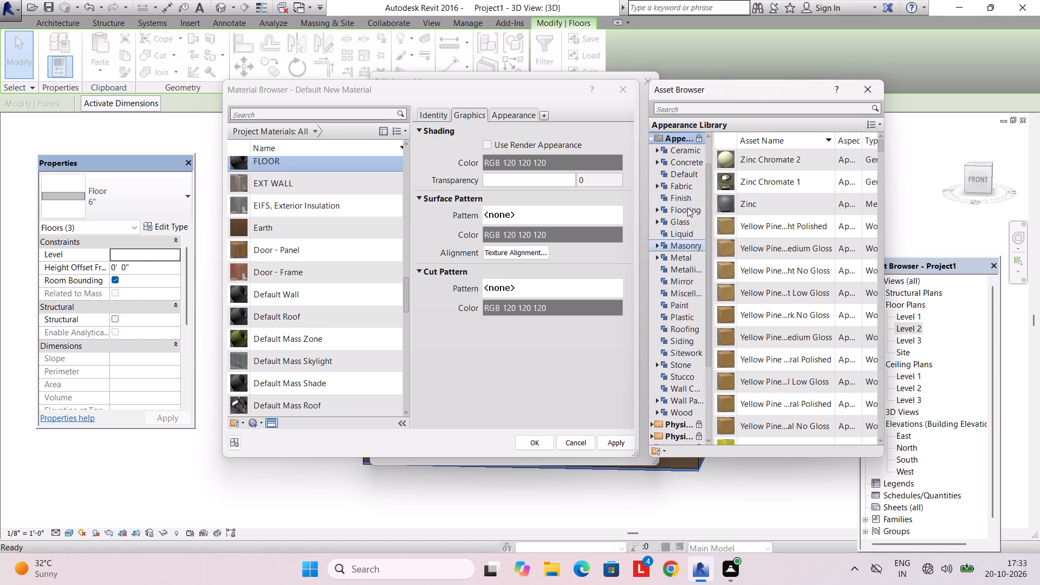
{"action": "double_click", "coordinate": [689, 249]}
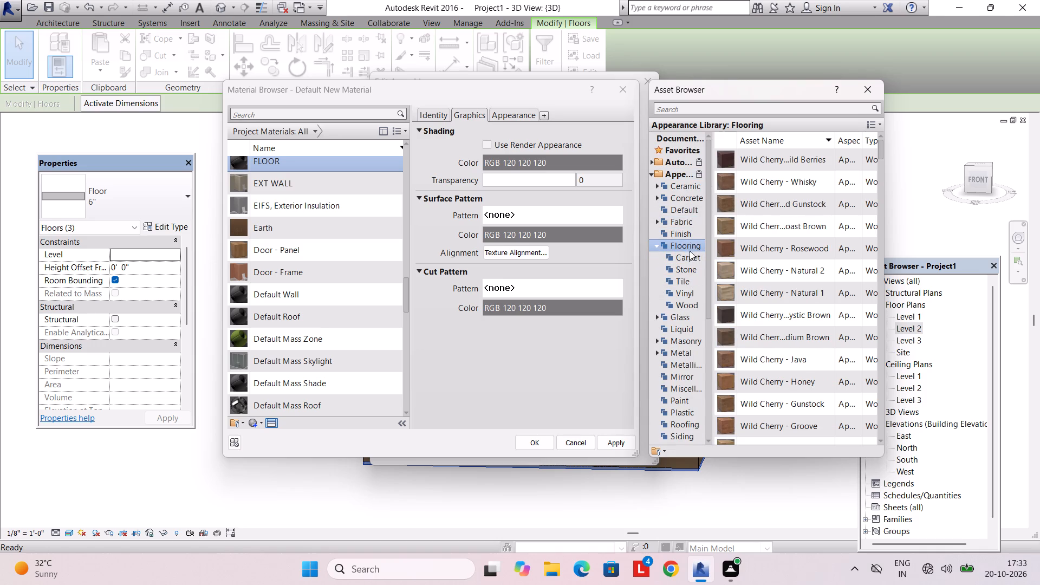
{"action": "scroll", "coordinate": [760, 273], "scroll_direction": "down", "scroll_amount": 4}
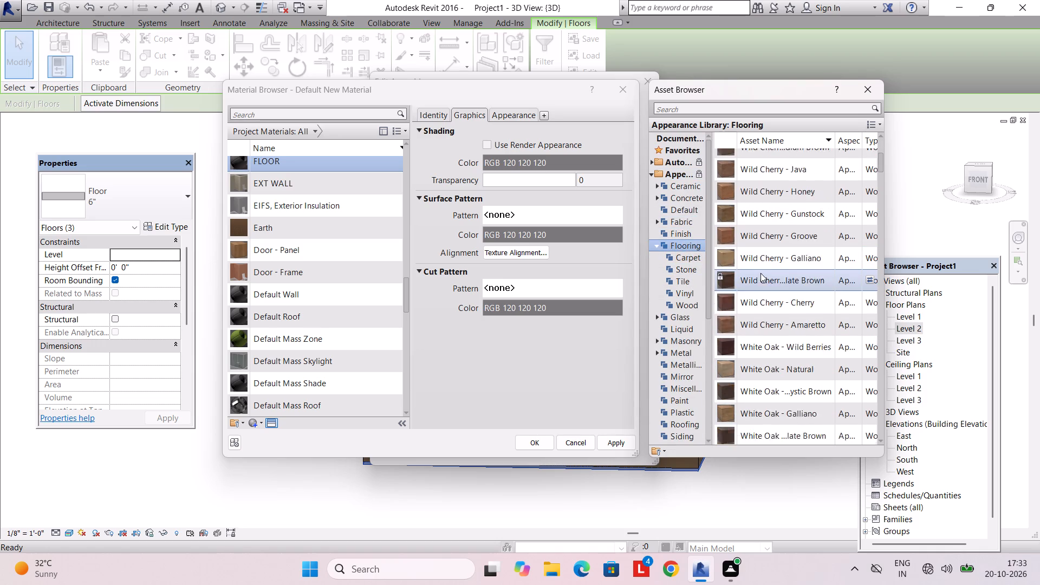
{"action": "scroll", "coordinate": [759, 280], "scroll_direction": "down", "scroll_amount": 4}
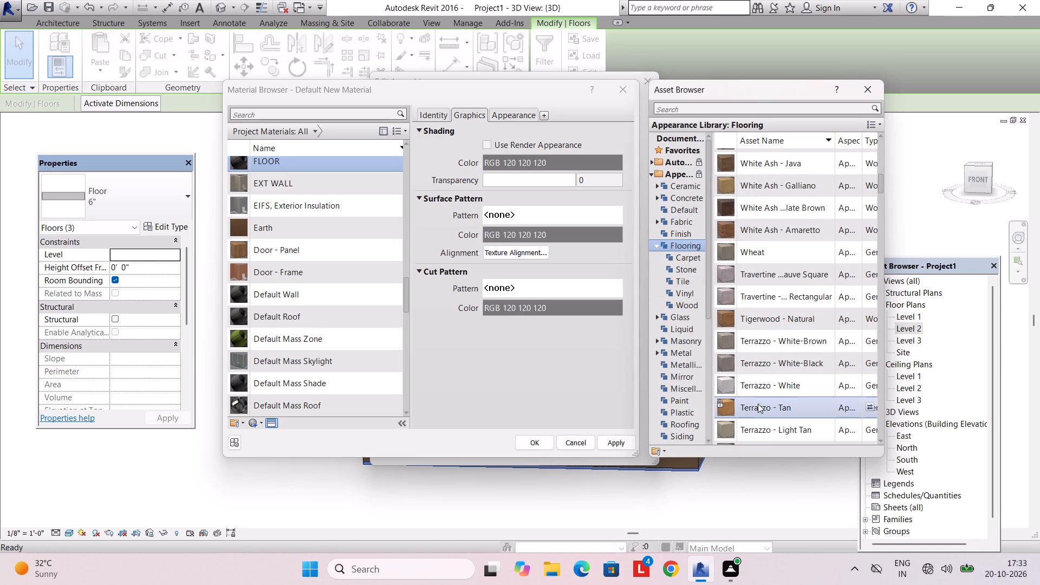
{"action": "double_click", "coordinate": [759, 421]}
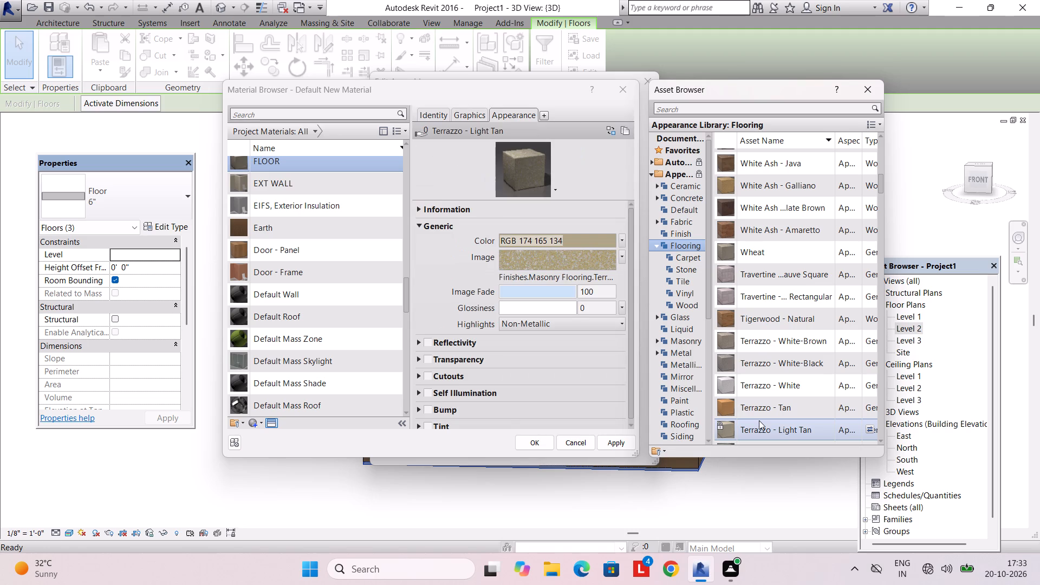
Use the render appearance for FLOOR's shading and apply the material to the 6" floor type.
{"action": "left_click", "coordinate": [458, 115]}
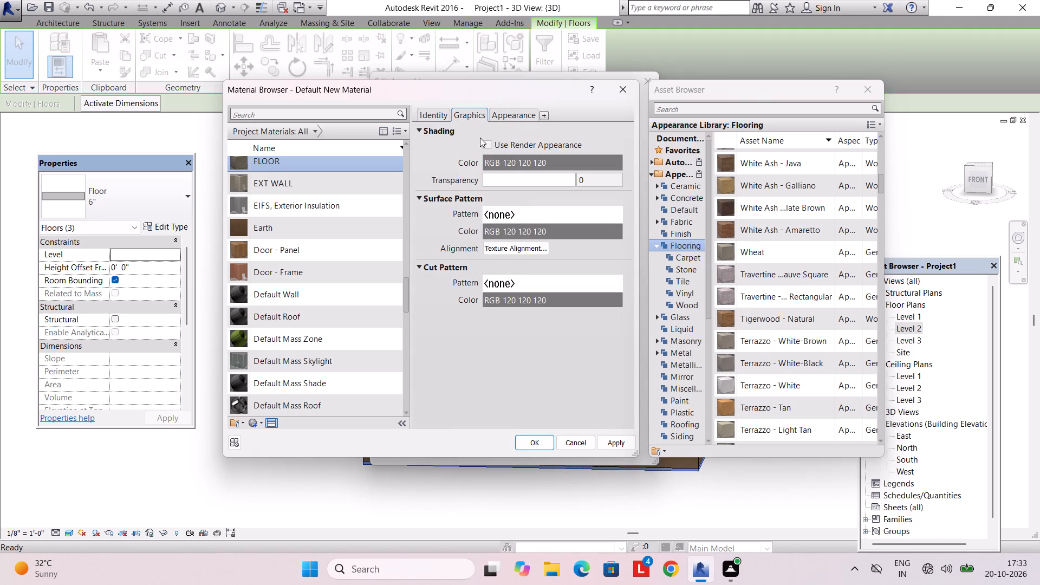
{"action": "left_click", "coordinate": [482, 139]}
{"action": "left_click", "coordinate": [483, 149]}
{"action": "double_click", "coordinate": [531, 439]}
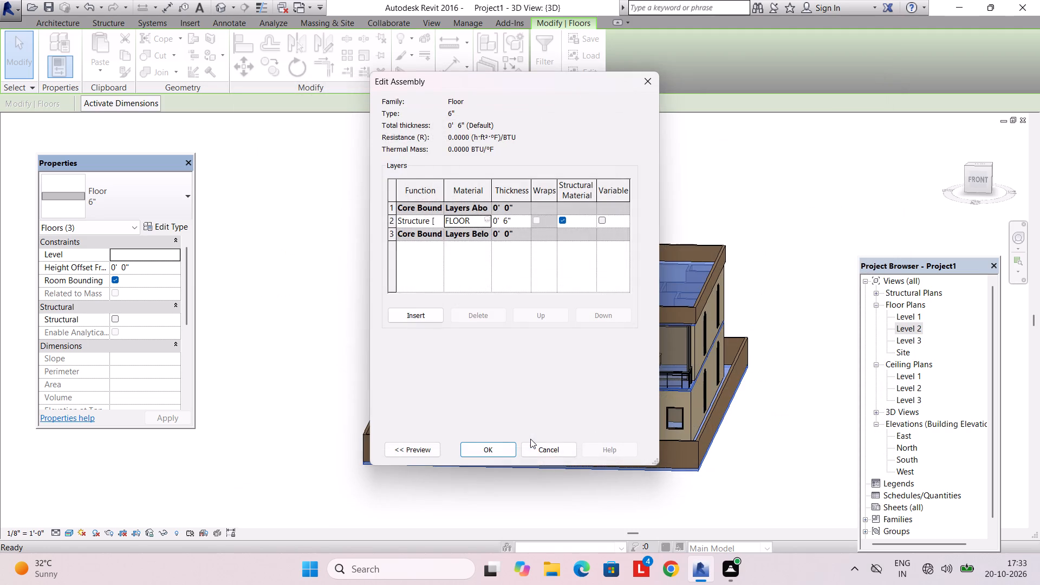
{"action": "left_click", "coordinate": [509, 444]}
{"action": "left_click", "coordinate": [508, 445]}
{"action": "key", "text": "Escape"}
Examine the finished roof slab, balconies and front facade of the house from several angles in 3D.
{"action": "scroll", "coordinate": [627, 348], "scroll_direction": "down", "scroll_amount": 3}
{"action": "middle_click_drag", "start_coordinate": [602, 346], "coordinate": [596, 387], "text": "shift"}
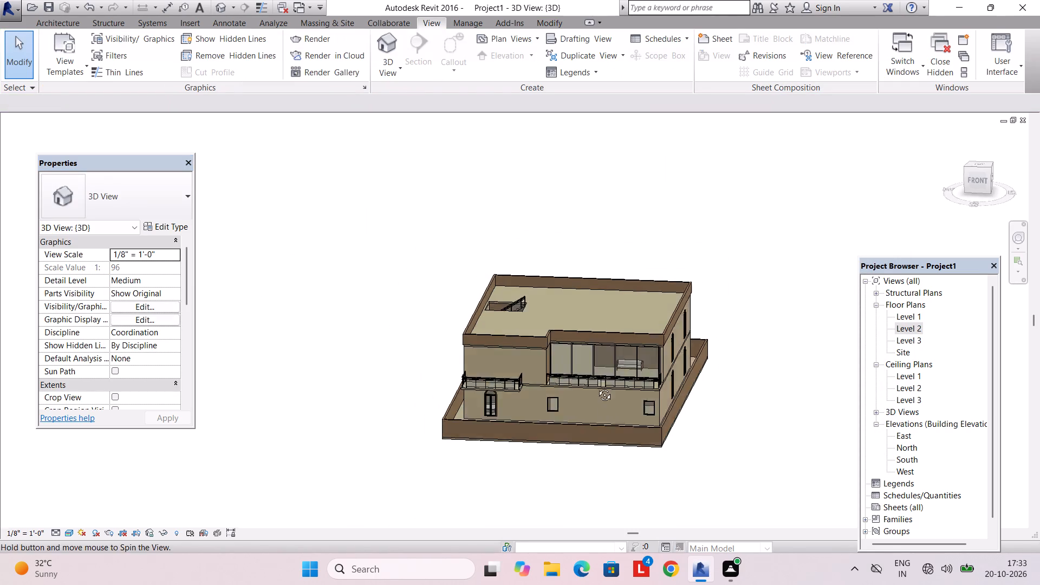
{"action": "middle_click_drag", "start_coordinate": [596, 387], "coordinate": [602, 420], "text": "shift"}
{"action": "scroll", "coordinate": [583, 394], "scroll_direction": "up", "scroll_amount": 5}
{"action": "middle_click_drag", "start_coordinate": [582, 390], "coordinate": [593, 265], "text": "shift"}
{"action": "middle_click_drag", "start_coordinate": [593, 272], "coordinate": [586, 371]}
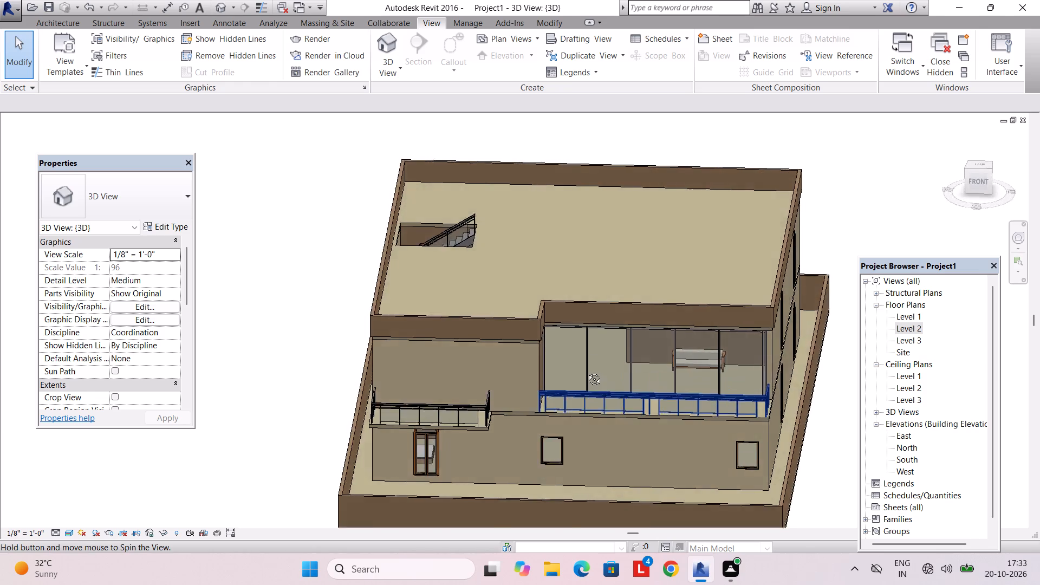
{"action": "middle_click_drag", "start_coordinate": [586, 371], "coordinate": [575, 301]}
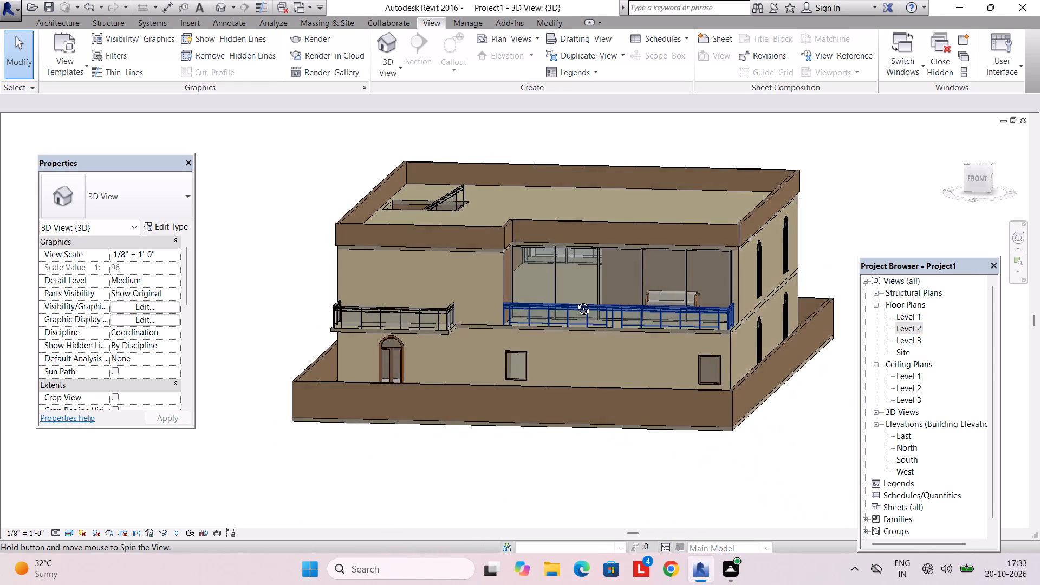
{"action": "middle_click_drag", "start_coordinate": [575, 301], "coordinate": [583, 297]}
{"action": "middle_click", "coordinate": [583, 297], "text": "shift"}
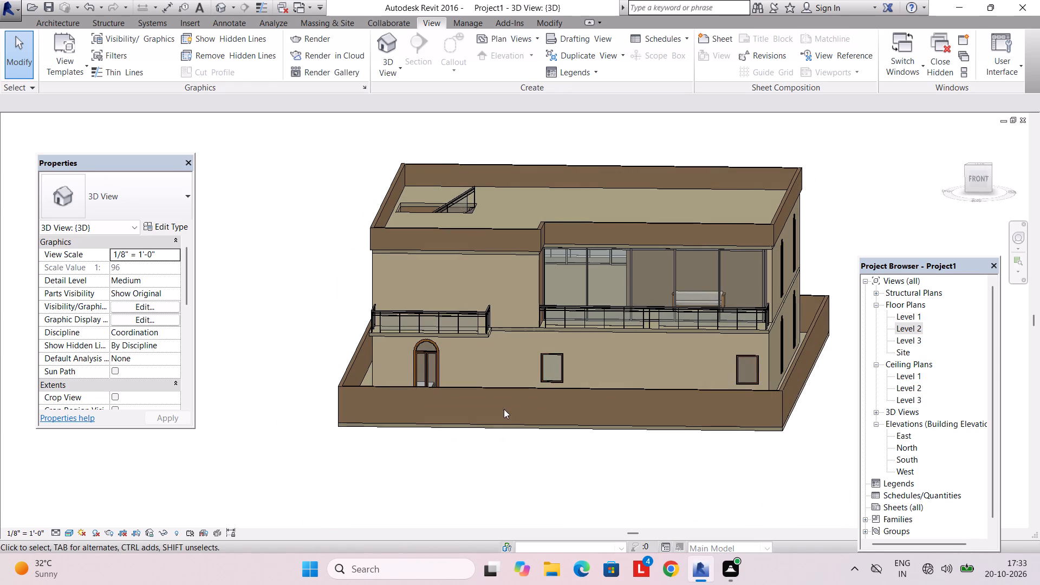
In the Level 1 floor plan, split the front compound wall about 18'-6" from its west corner.
{"action": "double_click", "coordinate": [911, 320]}
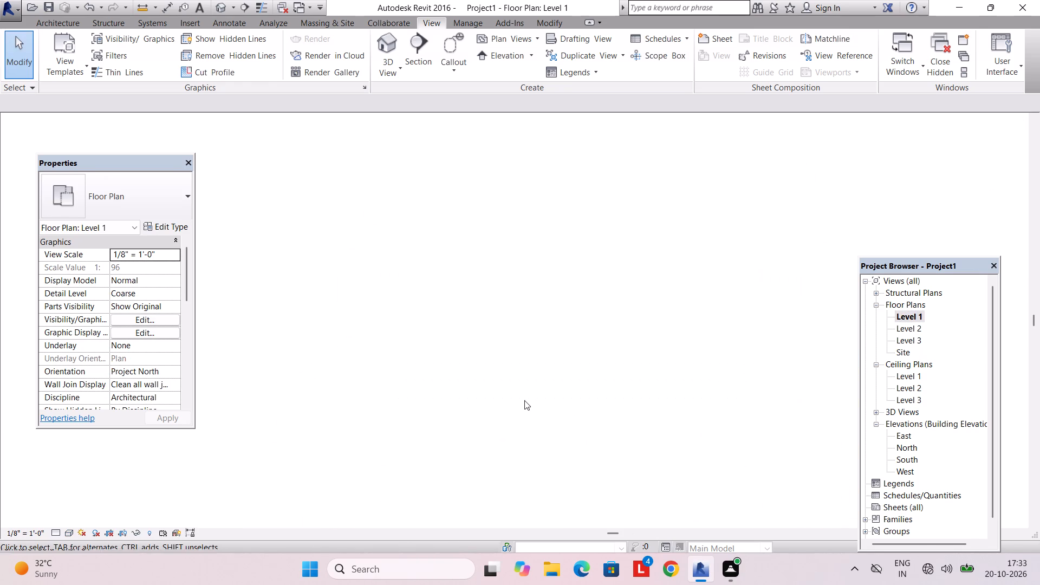
{"action": "scroll", "coordinate": [524, 400], "scroll_direction": "down", "scroll_amount": 4}
{"action": "middle_click_drag", "start_coordinate": [521, 400], "coordinate": [625, 324]}
{"action": "middle_click_drag", "start_coordinate": [563, 336], "coordinate": [559, 316]}
{"action": "middle_click_drag", "start_coordinate": [522, 360], "coordinate": [514, 301]}
{"action": "scroll", "coordinate": [513, 301], "scroll_direction": "up", "scroll_amount": 1}
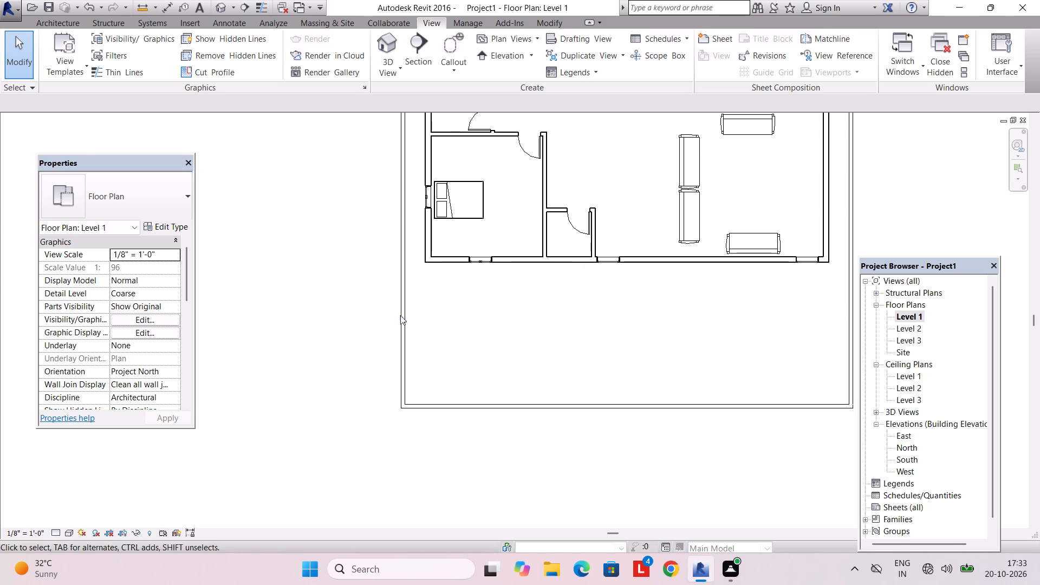
{"action": "left_click", "coordinate": [499, 402]}
{"action": "key", "text": "Escape"}
{"action": "left_click", "coordinate": [542, 23]}
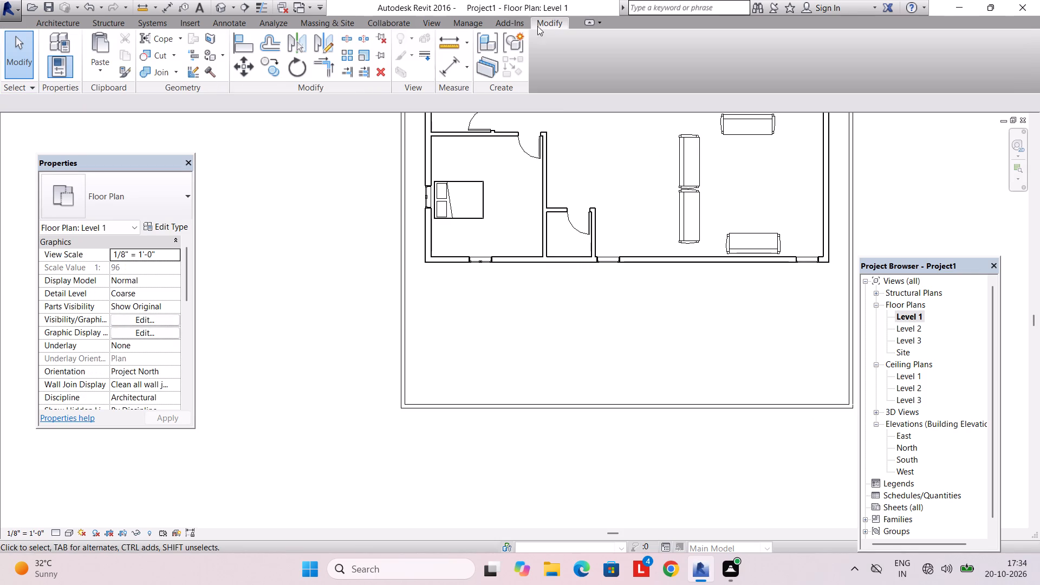
{"action": "left_click", "coordinate": [344, 42]}
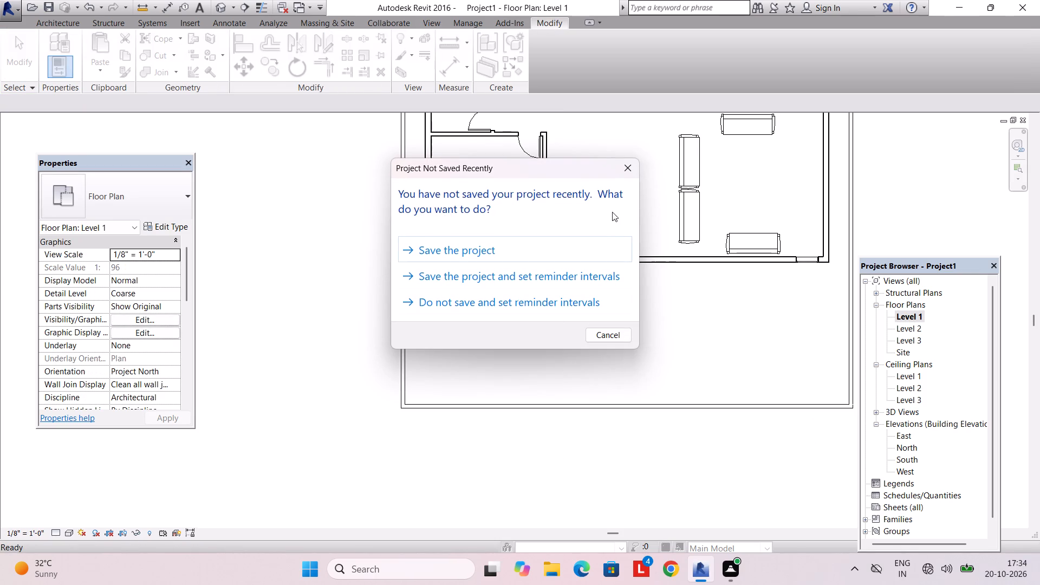
{"action": "left_click", "coordinate": [619, 168]}
{"action": "scroll", "coordinate": [542, 401], "scroll_direction": "up", "scroll_amount": 4}
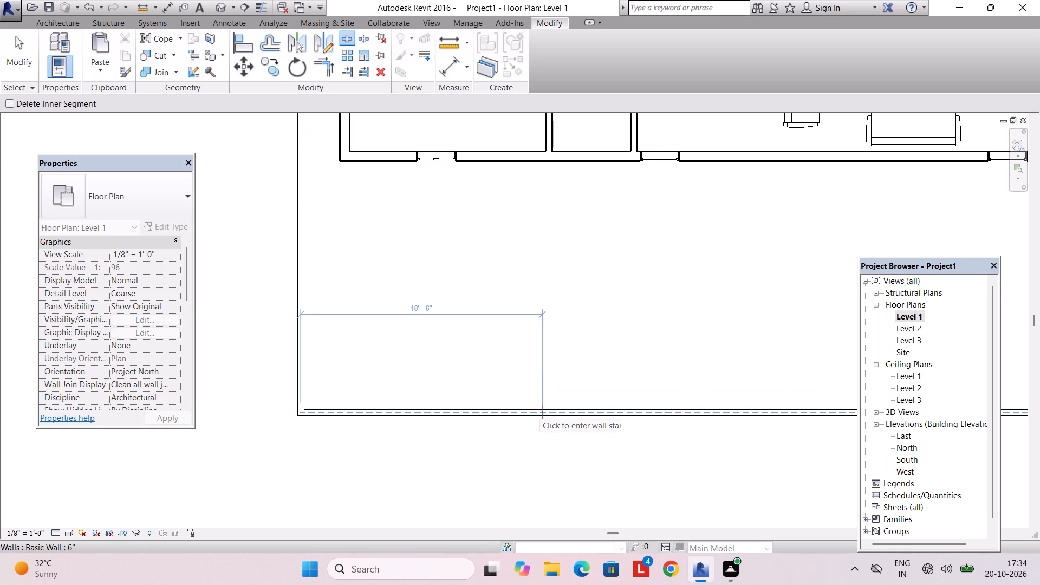
{"action": "left_click", "coordinate": [539, 412]}
{"action": "key", "text": "Escape"}
{"action": "key", "text": "Escape"}
Delete the split-off west segment of the front compound wall to open an entrance.
{"action": "left_click", "coordinate": [478, 417]}
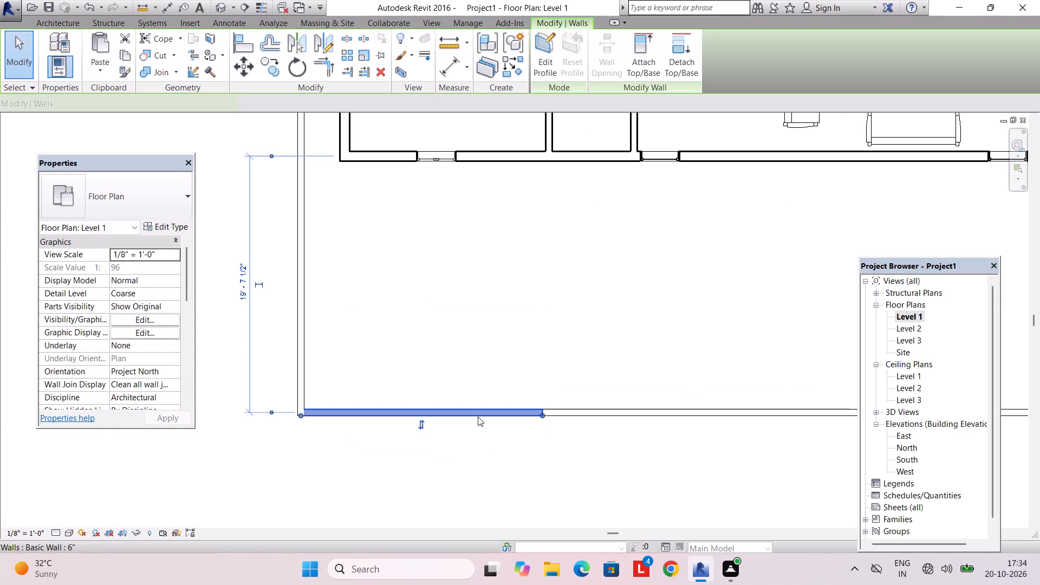
{"action": "key", "text": "Delete"}
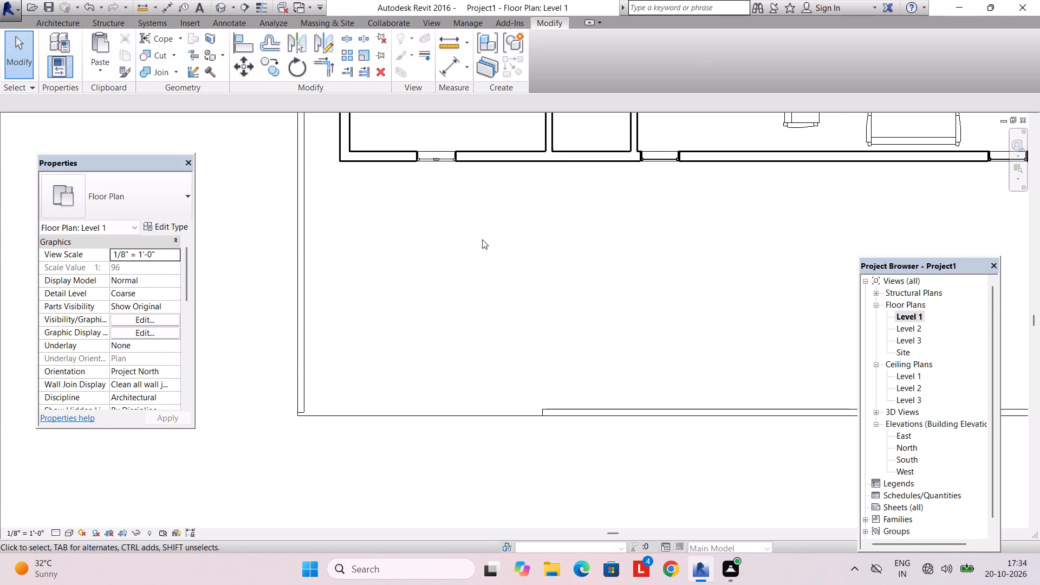
Examine the front compound wall opening and the side and back facades of the house in 3D.
{"action": "left_click", "coordinate": [434, 26]}
{"action": "left_click", "coordinate": [403, 42]}
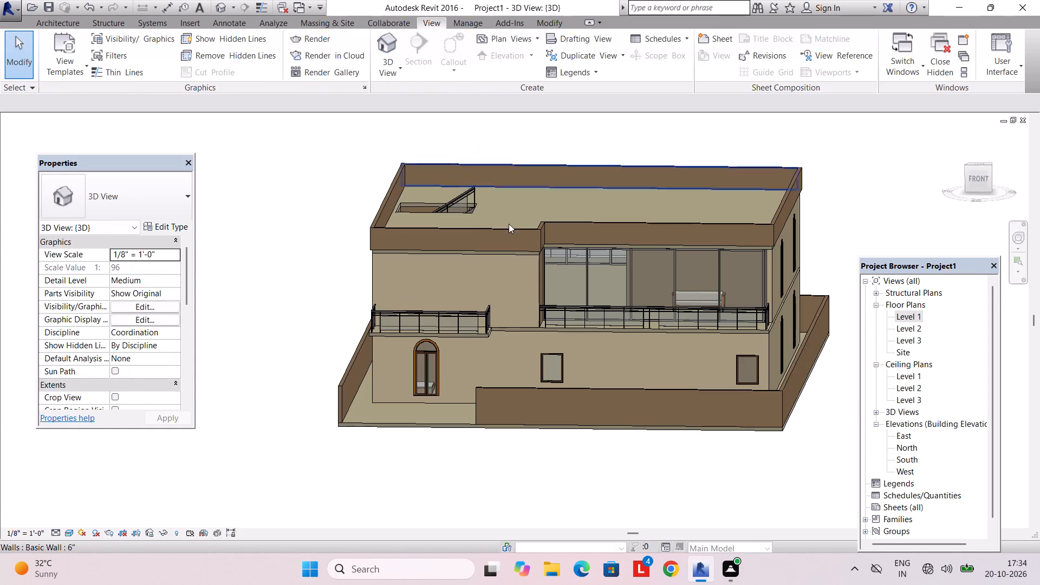
{"action": "middle_click_drag", "start_coordinate": [529, 274], "coordinate": [532, 329]}
{"action": "middle_click_drag", "start_coordinate": [536, 333], "coordinate": [535, 309], "text": "shift"}
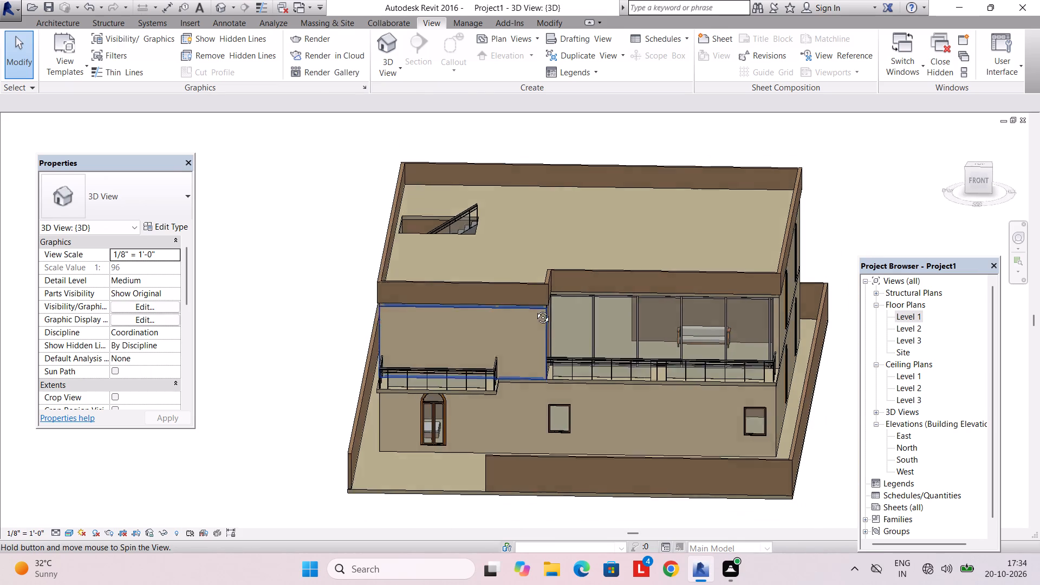
{"action": "middle_click_drag", "start_coordinate": [535, 309], "coordinate": [534, 288], "text": "shift"}
{"action": "middle_click_drag", "start_coordinate": [536, 289], "coordinate": [562, 324], "text": "shift"}
{"action": "scroll", "coordinate": [540, 295], "scroll_direction": "down", "scroll_amount": 1, "text": "shift"}
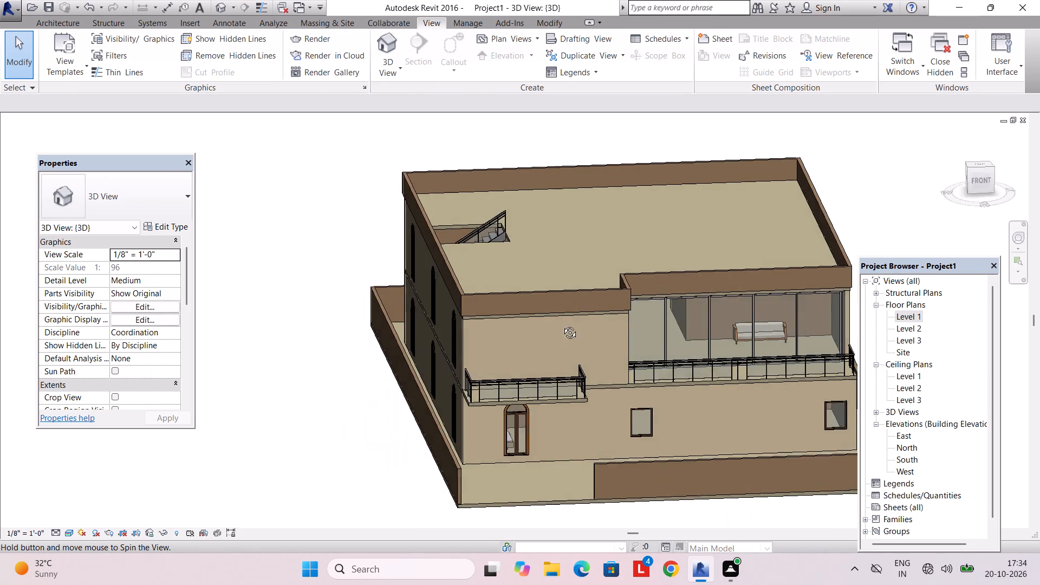
{"action": "middle_click_drag", "start_coordinate": [562, 324], "coordinate": [542, 326], "text": "shift"}
{"action": "middle_click_drag", "start_coordinate": [542, 326], "coordinate": [827, 309], "text": "shift"}
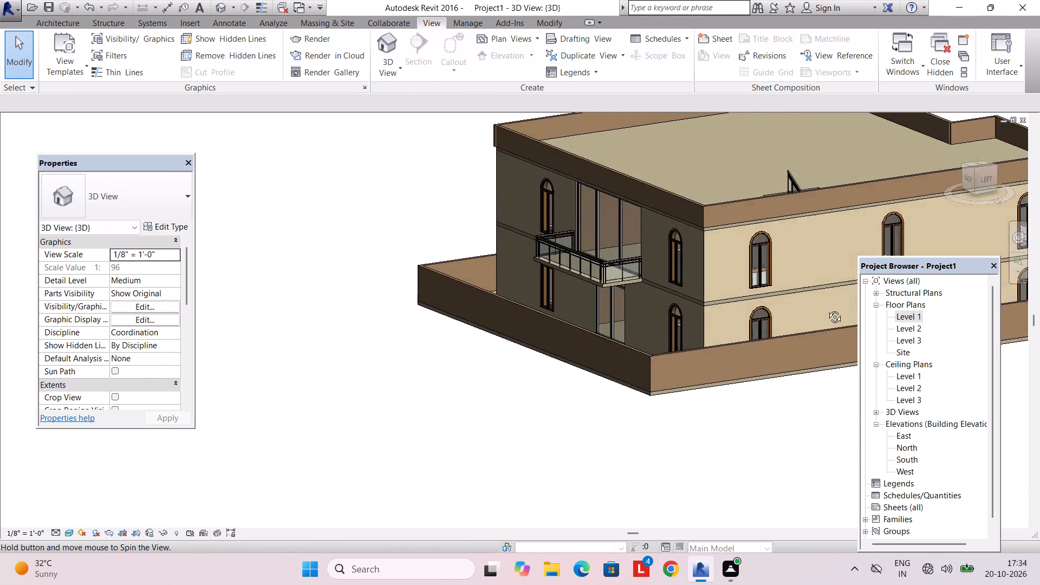
Examine the roof, front facade, side walls and compound wall entrance of the house from several angles in 3D.
{"action": "middle_click_drag", "start_coordinate": [827, 309], "coordinate": [528, 265], "text": "shift"}
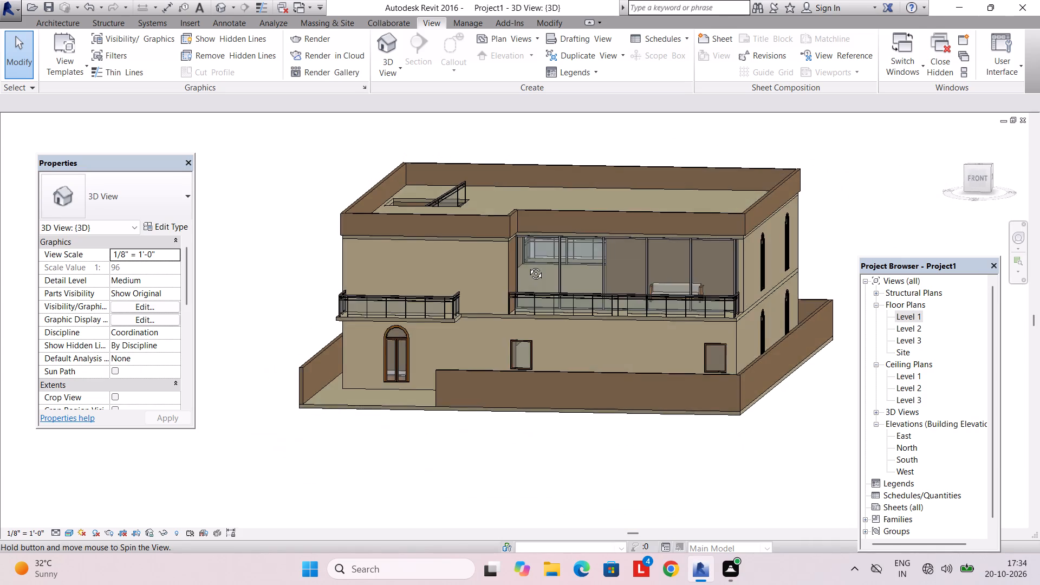
{"action": "middle_click_drag", "start_coordinate": [528, 265], "coordinate": [513, 374], "text": "shift"}
{"action": "middle_click_drag", "start_coordinate": [517, 238], "coordinate": [495, 384], "text": "shift"}
{"action": "middle_click_drag", "start_coordinate": [491, 253], "coordinate": [447, 352]}
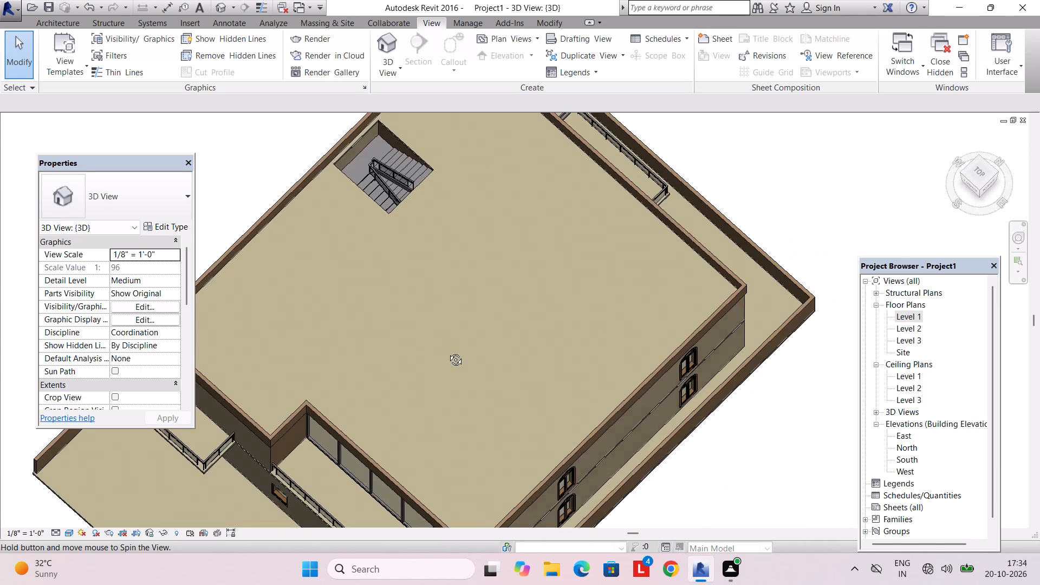
{"action": "middle_click_drag", "start_coordinate": [447, 352], "coordinate": [554, 223]}
{"action": "middle_click_drag", "start_coordinate": [554, 289], "coordinate": [547, 183], "text": "shift"}
{"action": "middle_click_drag", "start_coordinate": [556, 291], "coordinate": [554, 192], "text": "shift"}
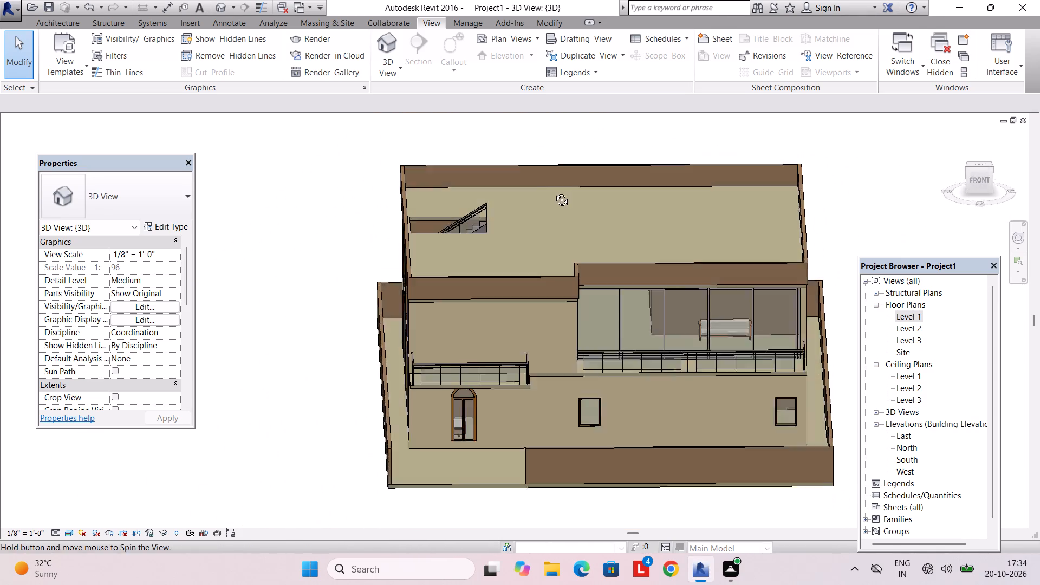
{"action": "middle_click_drag", "start_coordinate": [554, 192], "coordinate": [554, 188], "text": "shift"}
{"action": "middle_click_drag", "start_coordinate": [575, 258], "coordinate": [562, 229], "text": "shift"}
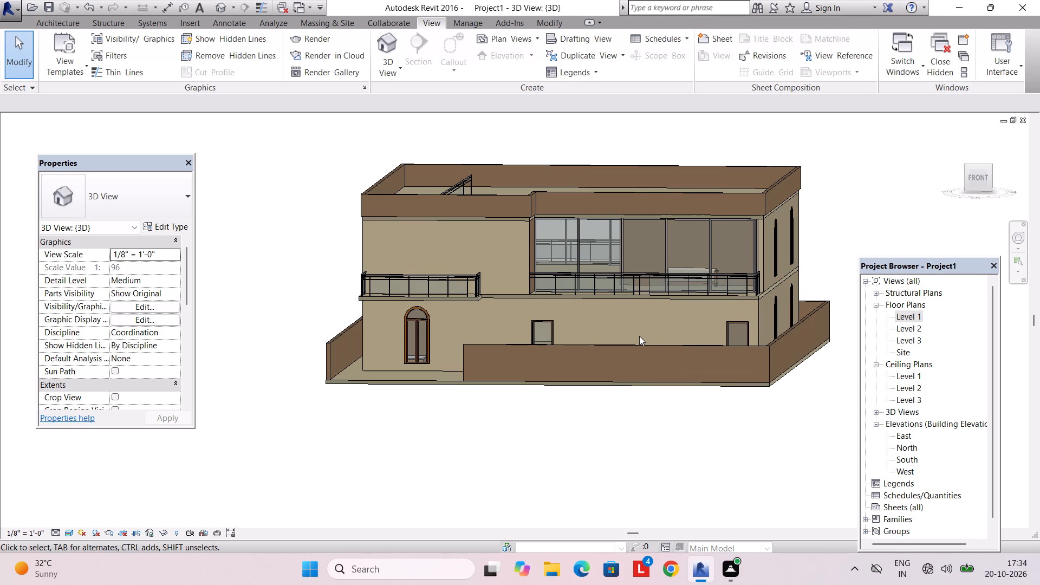
{"action": "middle_click_drag", "start_coordinate": [639, 336], "coordinate": [629, 368]}
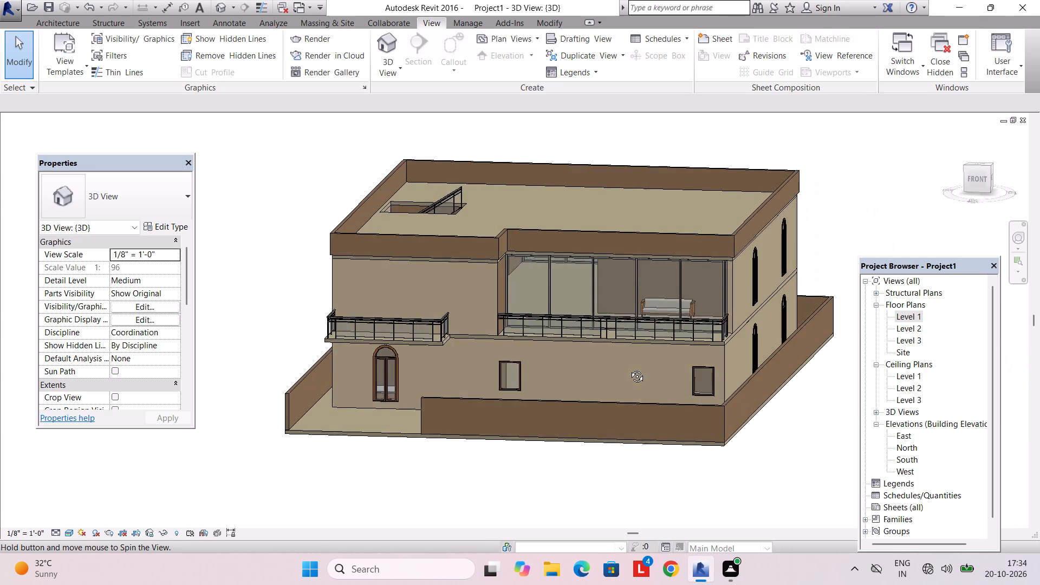
{"action": "middle_click_drag", "start_coordinate": [629, 368], "coordinate": [627, 382]}
{"action": "middle_click", "coordinate": [627, 386], "text": "shift"}
{"action": "middle_click_drag", "start_coordinate": [619, 384], "coordinate": [698, 321], "text": "shift"}
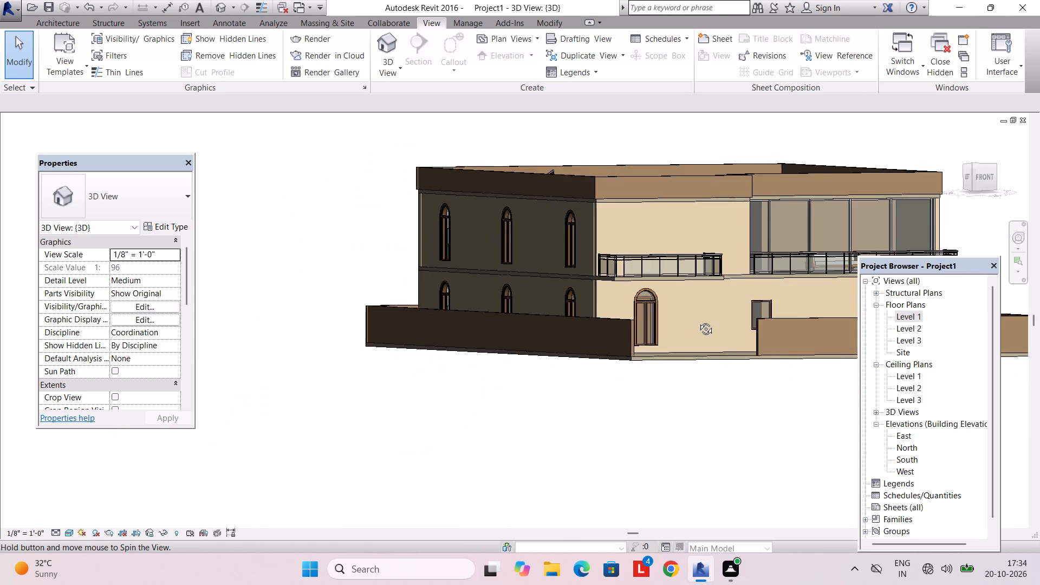
{"action": "middle_click_drag", "start_coordinate": [698, 321], "coordinate": [640, 381], "text": "shift"}
For a new door in the Level 1 plan, load the residential family Door-Exterior-Double-Full Glass-Wood_Clad in the 72" x 84" type.
{"action": "double_click", "coordinate": [918, 315]}
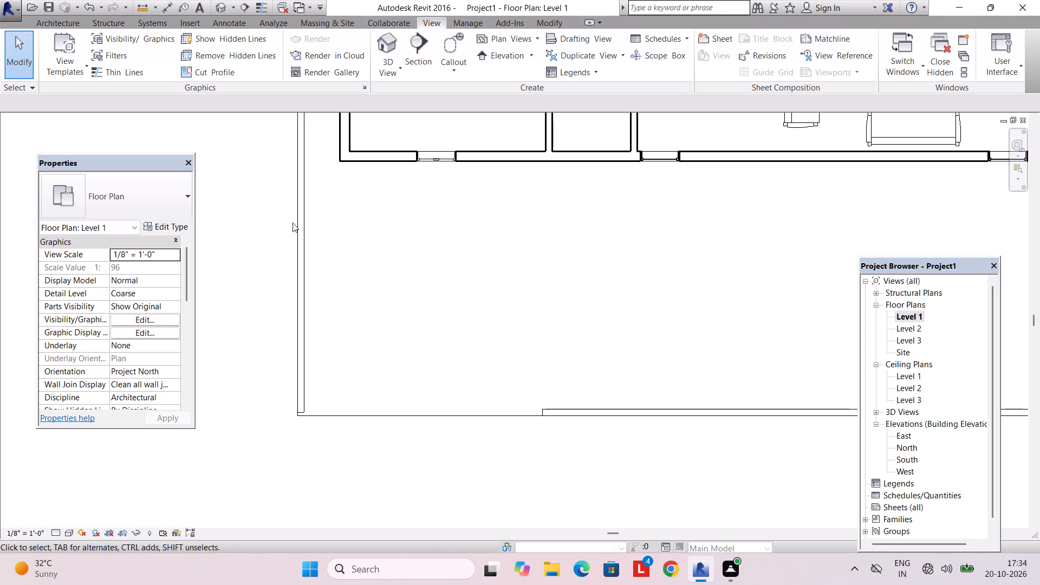
{"action": "middle_click_drag", "start_coordinate": [604, 288], "coordinate": [458, 409]}
{"action": "scroll", "coordinate": [458, 409], "scroll_direction": "down", "scroll_amount": 4}
{"action": "middle_click_drag", "start_coordinate": [497, 386], "coordinate": [470, 408]}
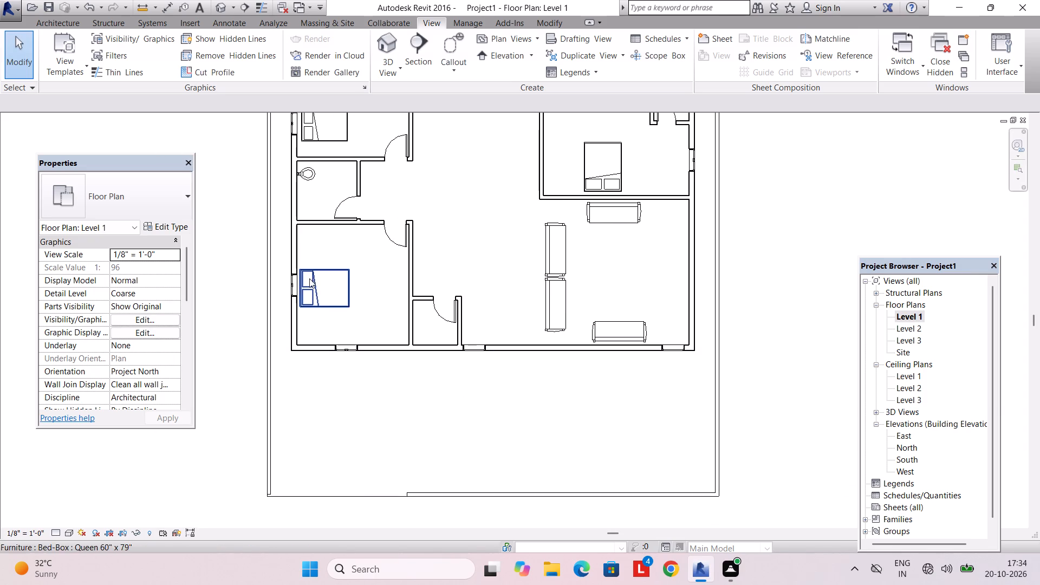
{"action": "left_click", "coordinate": [61, 29]}
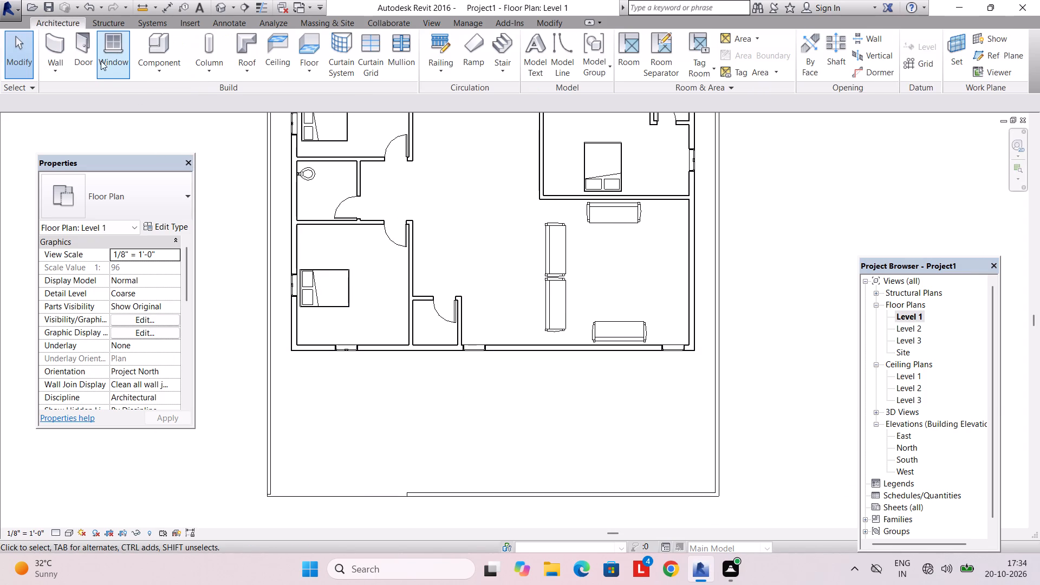
{"action": "left_click", "coordinate": [86, 54]}
{"action": "scroll", "coordinate": [537, 354], "scroll_direction": "up", "scroll_amount": 1}
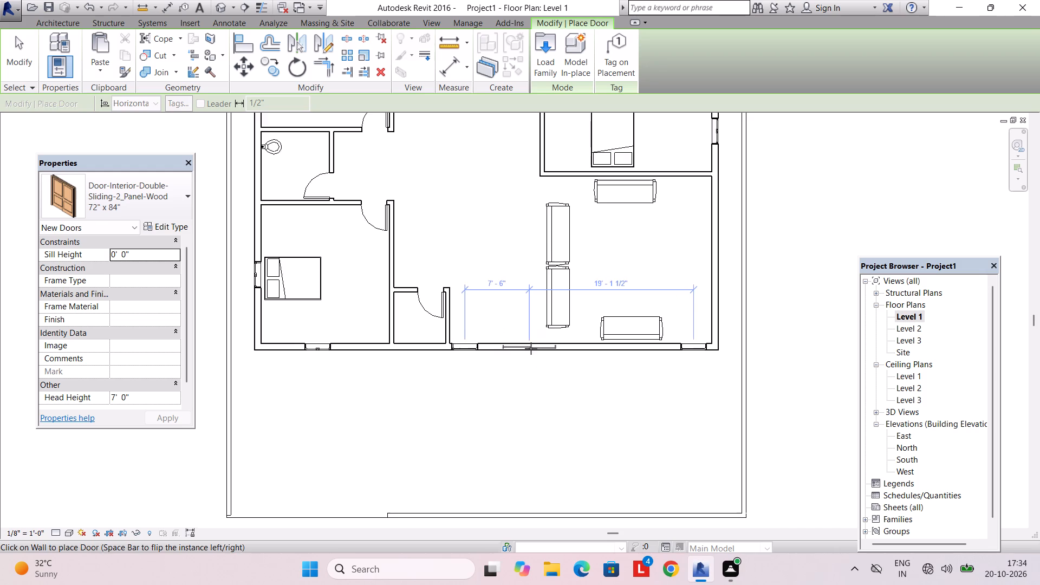
{"action": "scroll", "coordinate": [530, 348], "scroll_direction": "up", "scroll_amount": 3}
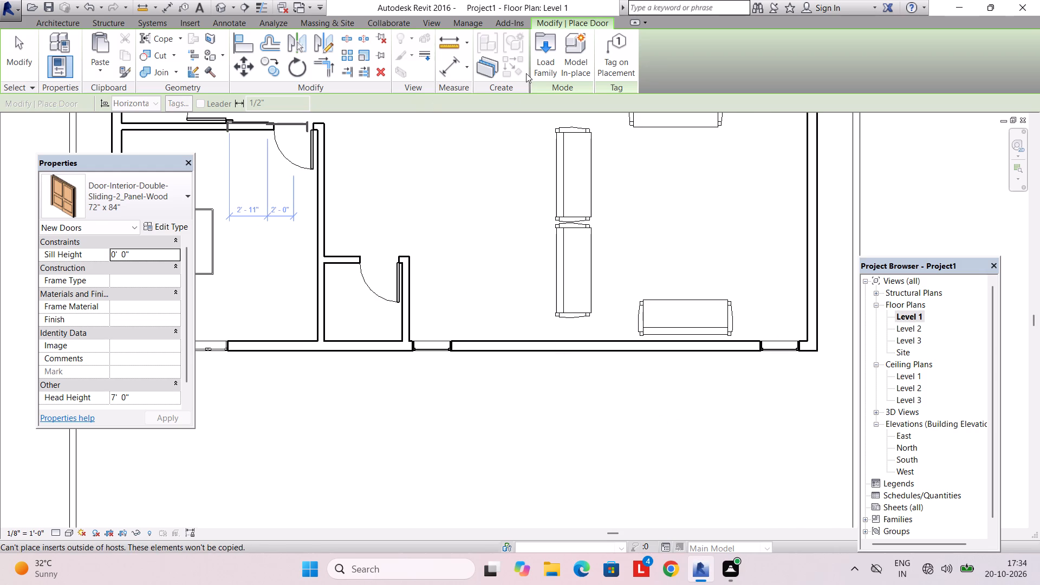
{"action": "left_click", "coordinate": [550, 61]}
{"action": "left_click", "coordinate": [475, 140]}
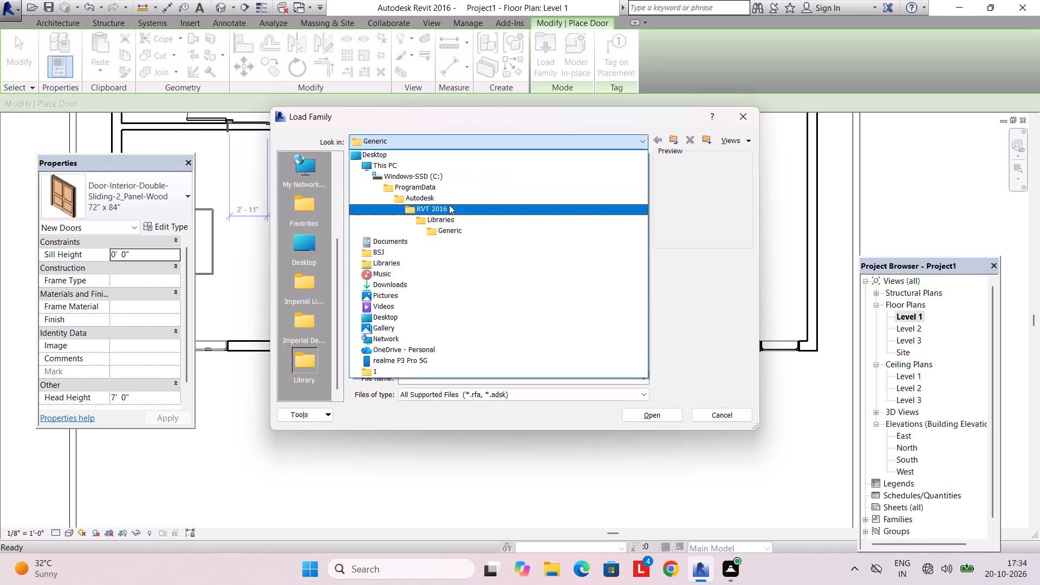
{"action": "double_click", "coordinate": [450, 216]}
{"action": "double_click", "coordinate": [446, 196]}
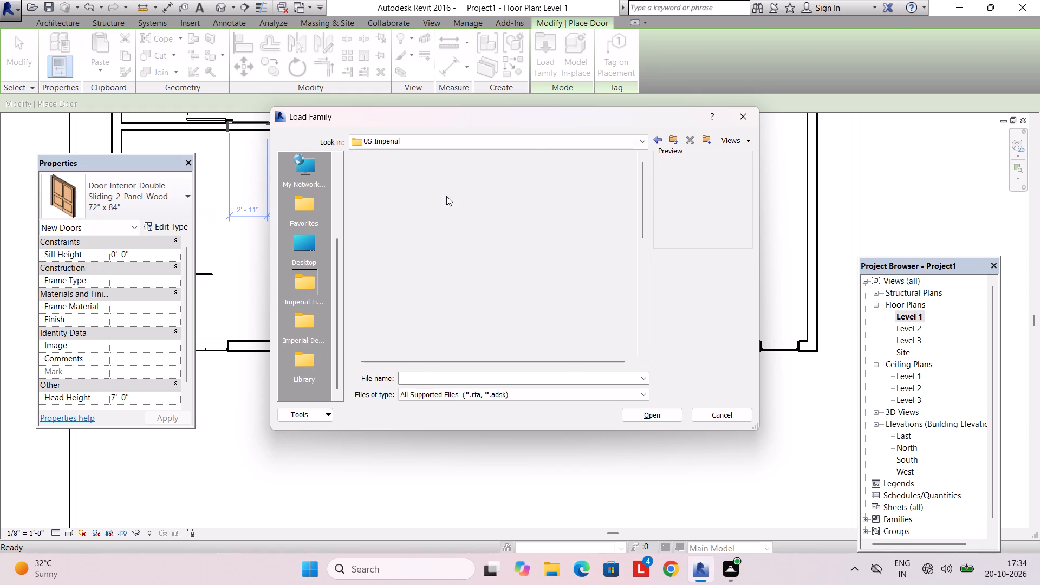
{"action": "double_click", "coordinate": [425, 289]}
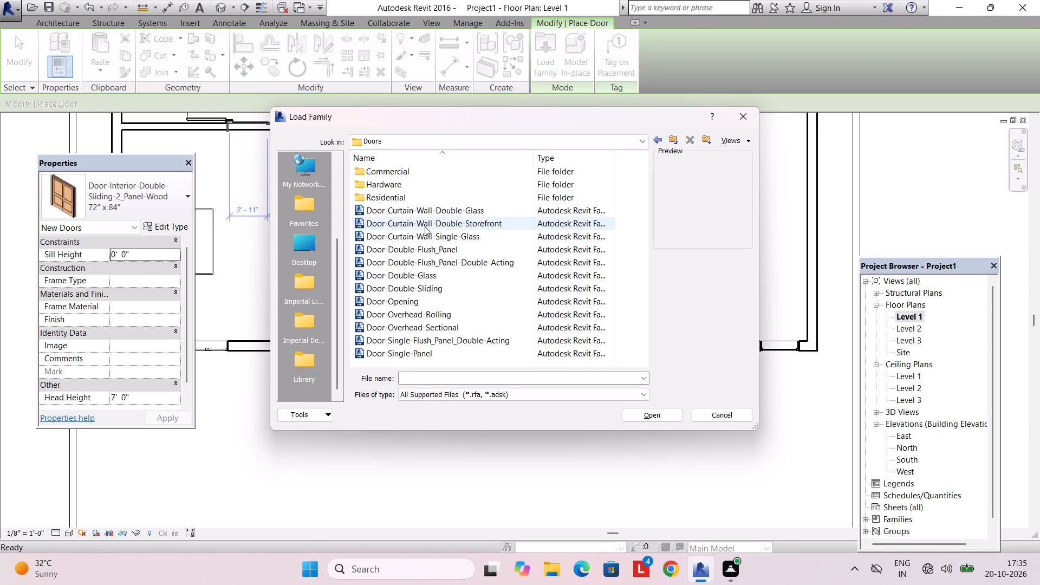
{"action": "double_click", "coordinate": [434, 198]}
{"action": "left_click", "coordinate": [438, 174]}
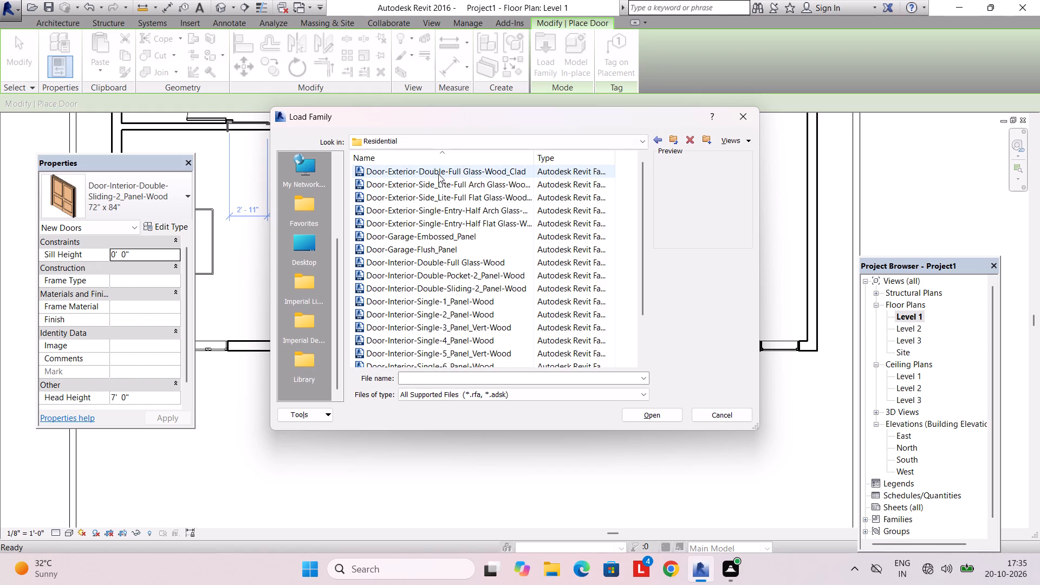
{"action": "left_click", "coordinate": [441, 188]}
{"action": "left_click", "coordinate": [445, 176]}
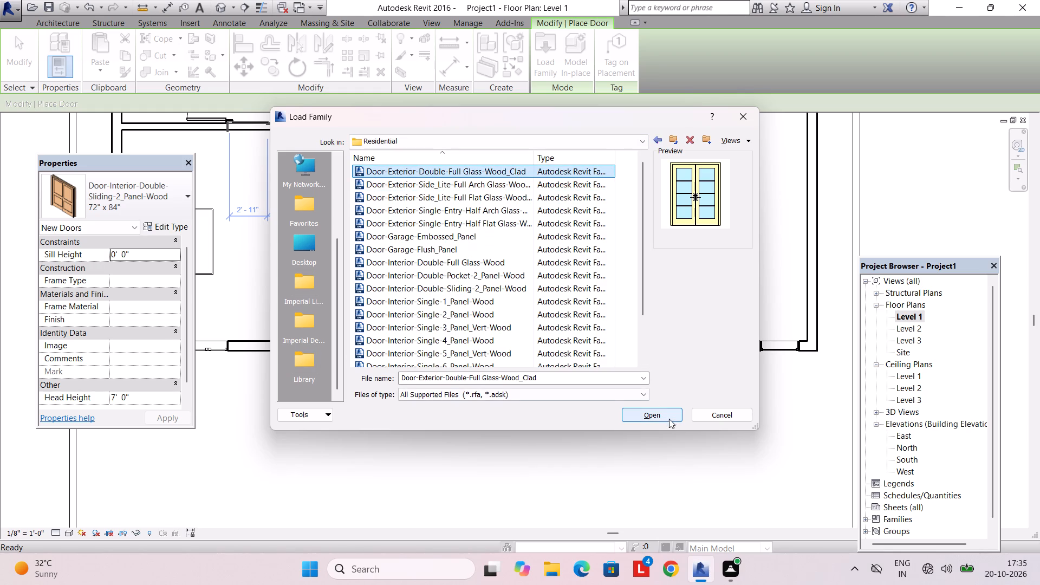
{"action": "left_click", "coordinate": [668, 417]}
{"action": "scroll", "coordinate": [485, 304], "scroll_direction": "down", "scroll_amount": 3}
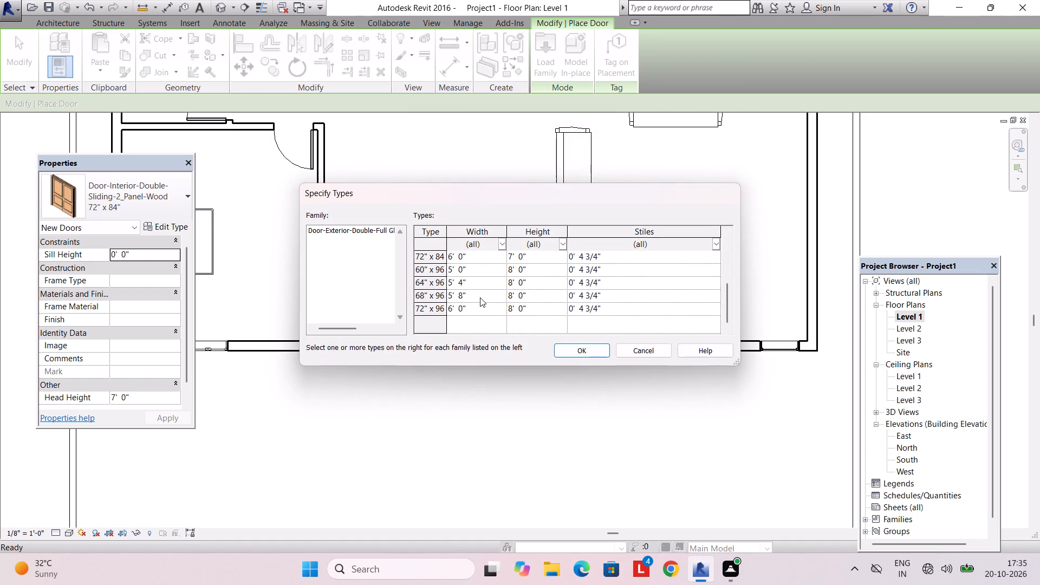
{"action": "left_click", "coordinate": [485, 258]}
{"action": "left_click", "coordinate": [582, 350]}
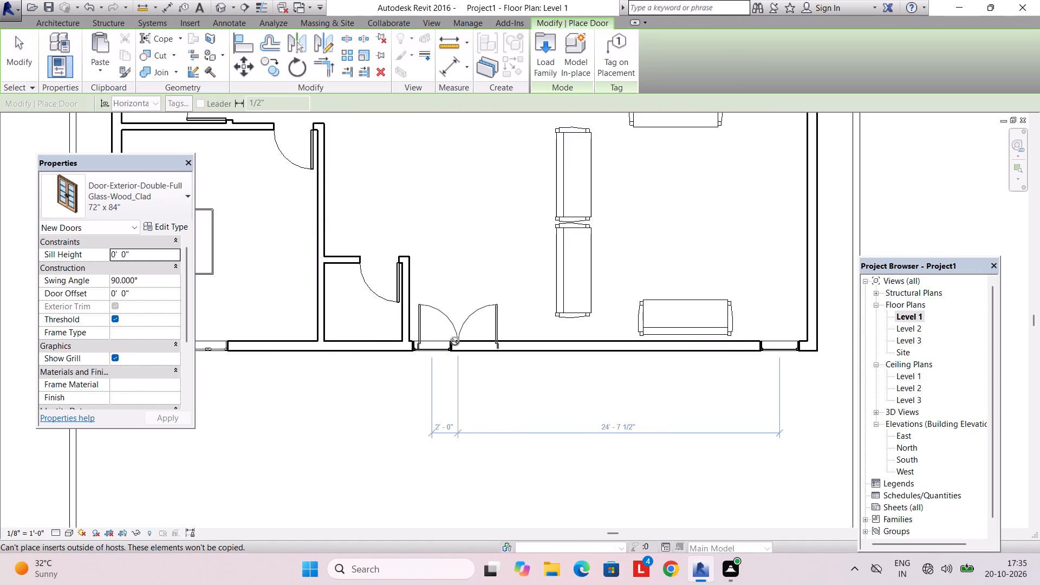
Place the double glass door in the front wall just east of the small room, about 1'-6" east of the existing window's centre.
{"action": "left_click", "coordinate": [452, 341]}
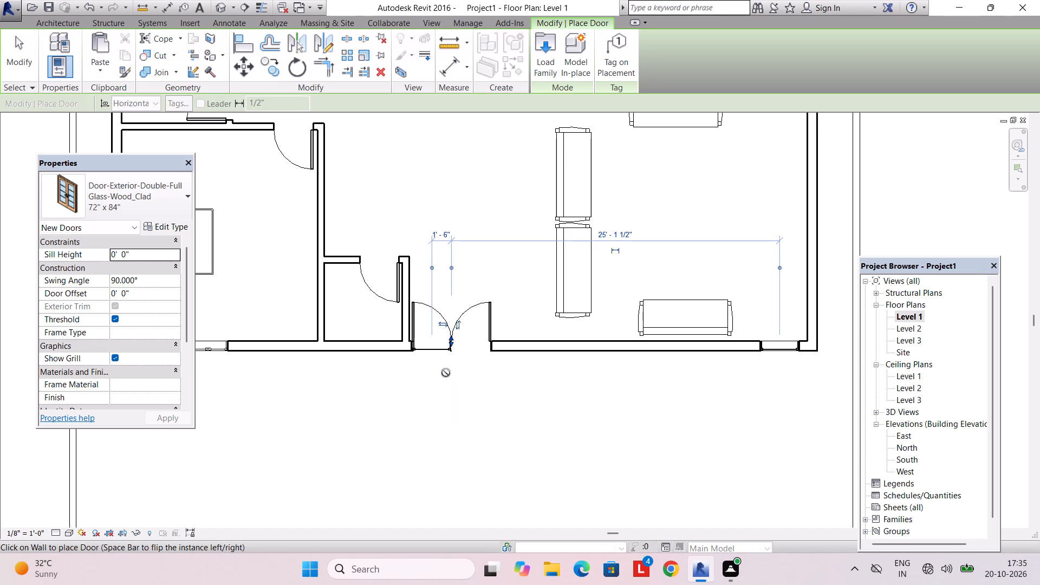
{"action": "key", "text": "Escape"}
{"action": "key", "text": "Escape"}
Delete the existing window that overlaps the new double door in the front wall.
{"action": "left_click", "coordinate": [436, 351]}
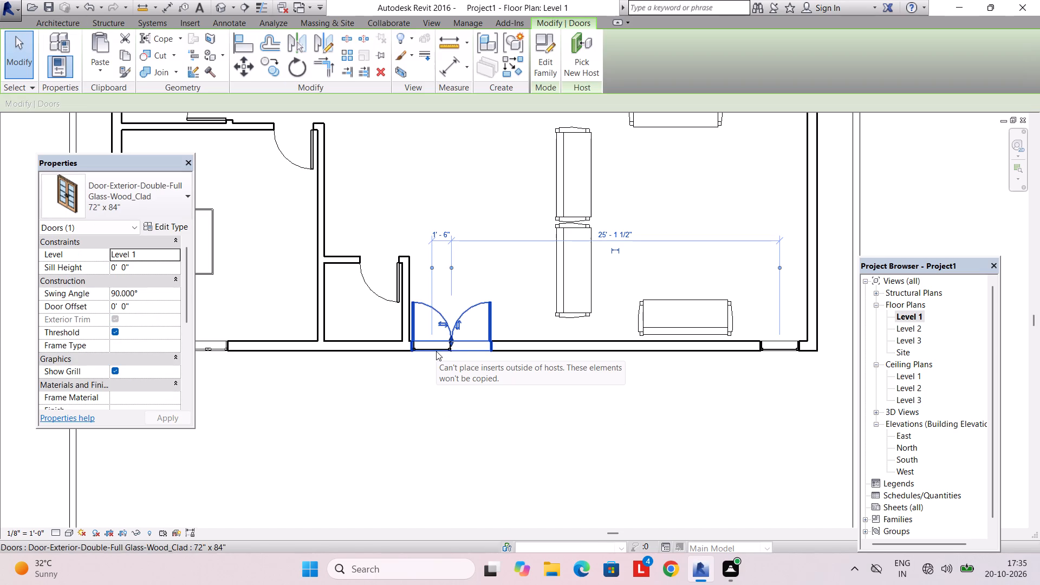
{"action": "scroll", "coordinate": [436, 351], "scroll_direction": "up", "scroll_amount": 8}
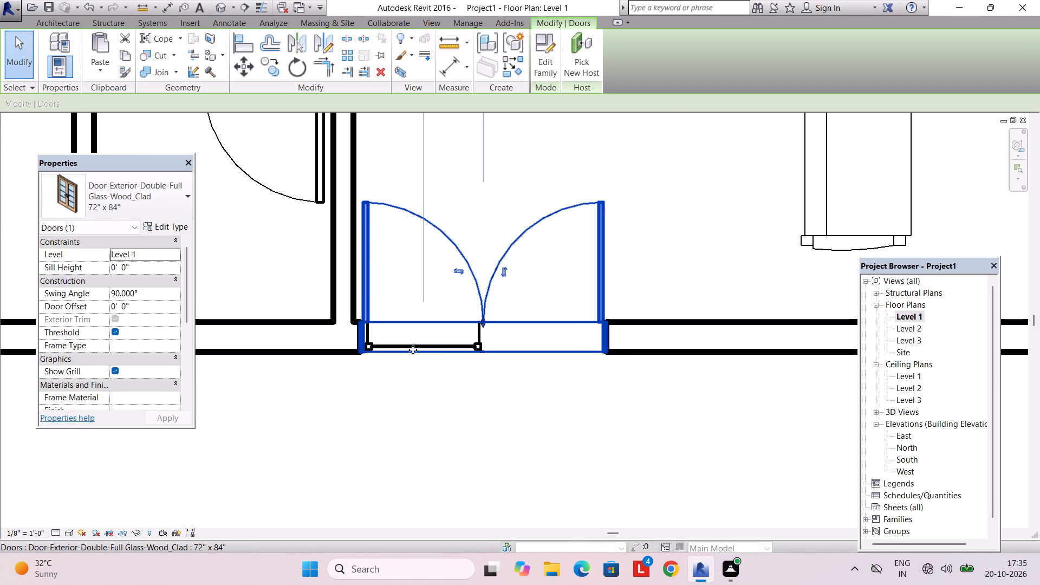
{"action": "left_click", "coordinate": [413, 350]}
{"action": "left_click", "coordinate": [419, 344]}
{"action": "key", "text": "Delete"}
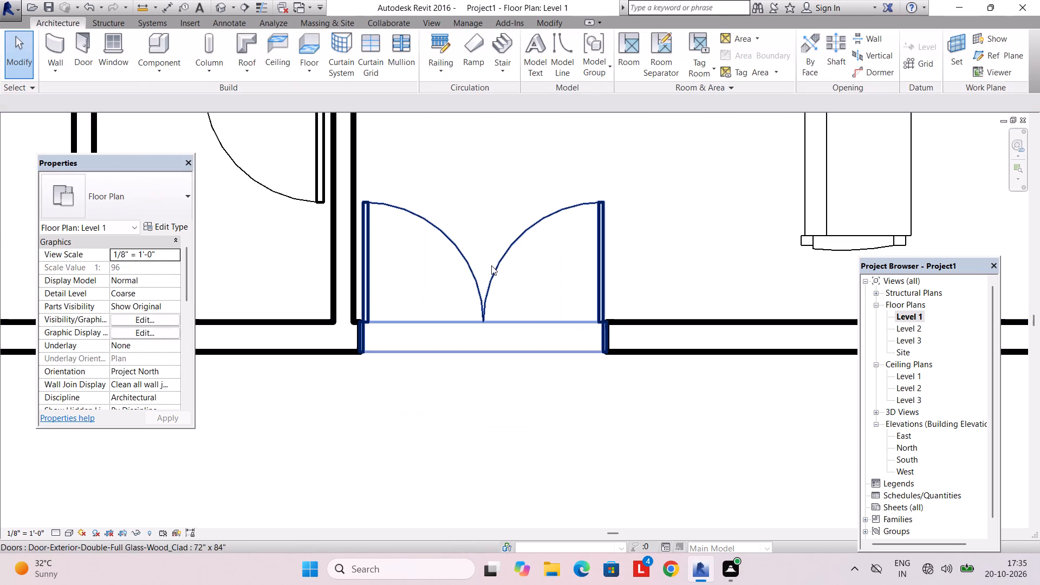
In the 3D view, delete the Fixed 36" x 48" window at the east end of the ground-floor front wall.
{"action": "left_click", "coordinate": [443, 26]}
{"action": "left_click", "coordinate": [392, 50]}
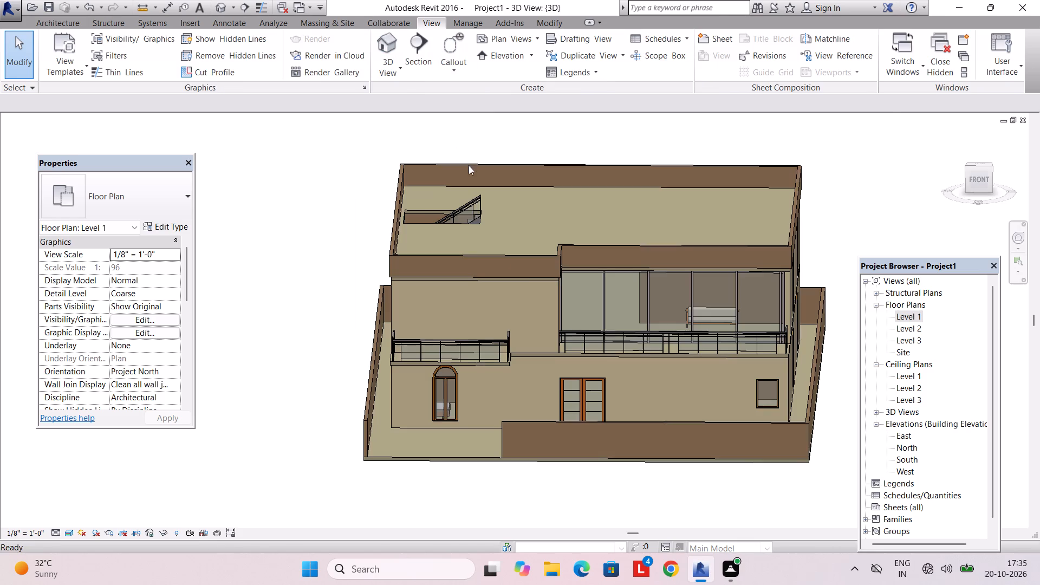
{"action": "middle_click_drag", "start_coordinate": [542, 298], "coordinate": [536, 316]}
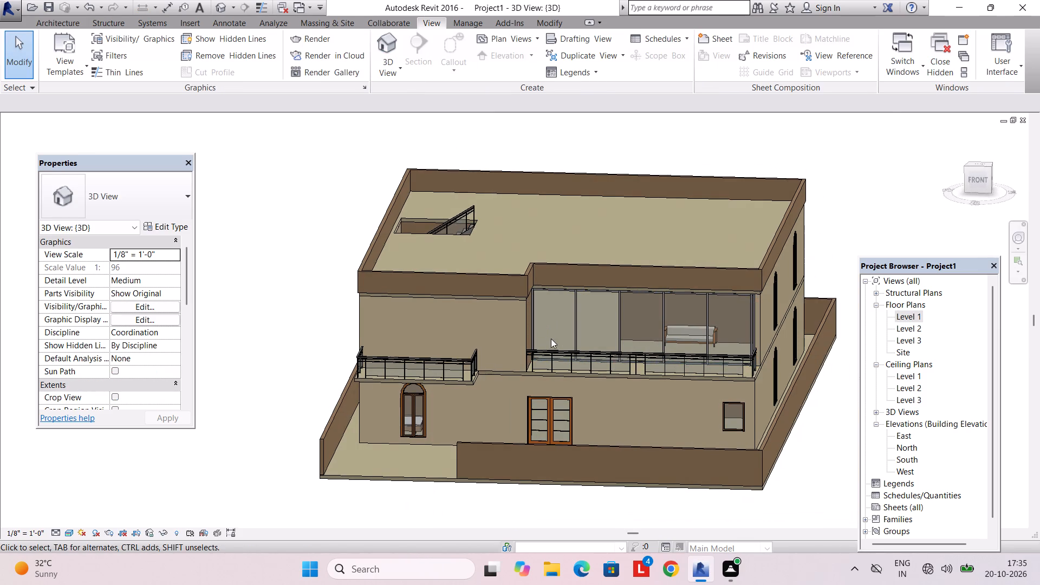
{"action": "left_click", "coordinate": [728, 415]}
{"action": "key", "text": "Delete"}
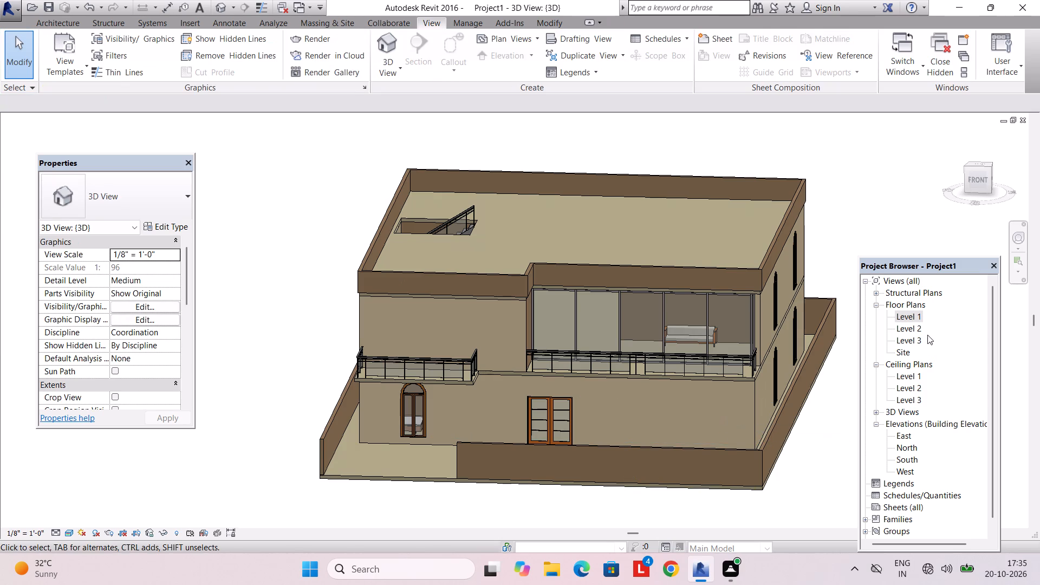
On Level 1, place Fixed 36" x 72" windows about 6'-5" east of the double door's centre and centred in the small room's front wall.
{"action": "double_click", "coordinate": [915, 318]}
{"action": "left_click", "coordinate": [70, 22]}
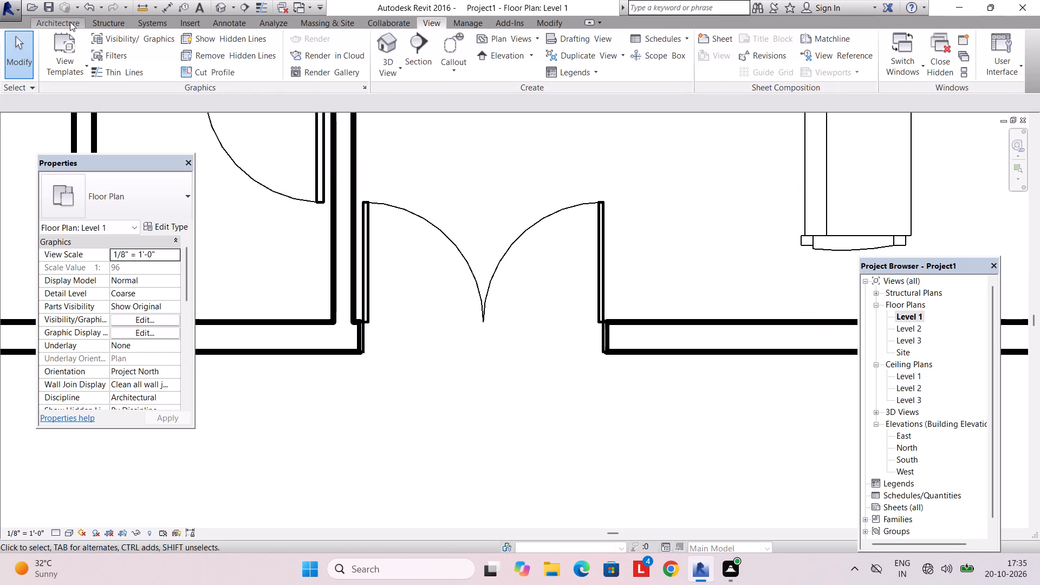
{"action": "left_click", "coordinate": [128, 53]}
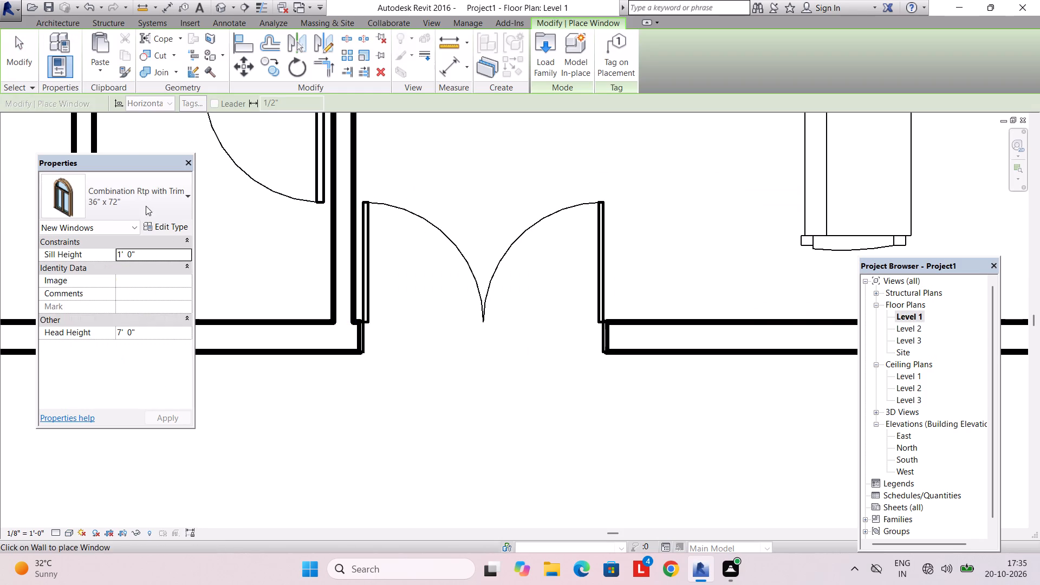
{"action": "left_click", "coordinate": [147, 211]}
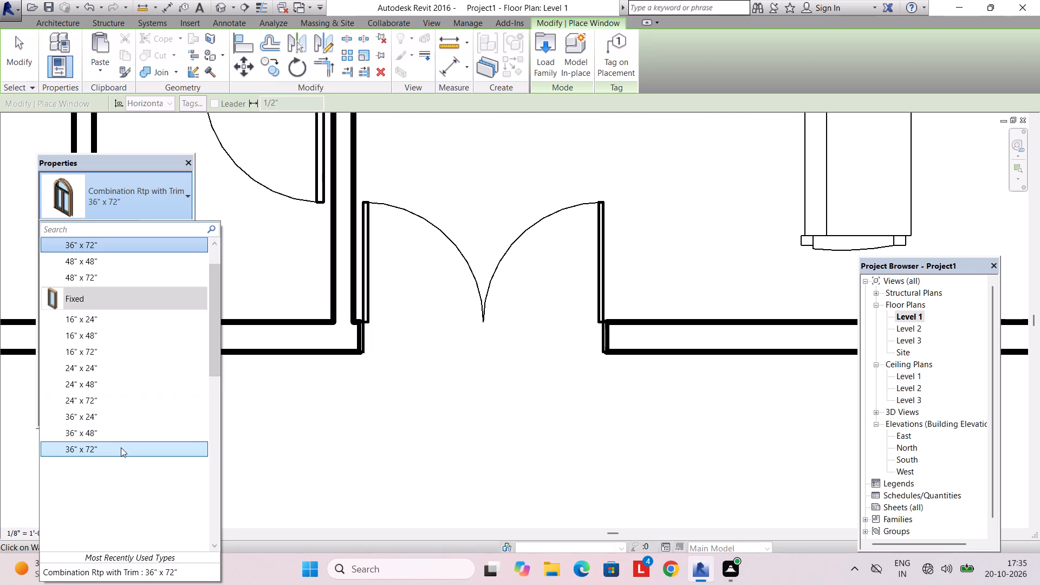
{"action": "left_click", "coordinate": [121, 448]}
{"action": "middle_click_drag", "start_coordinate": [619, 438], "coordinate": [496, 444]}
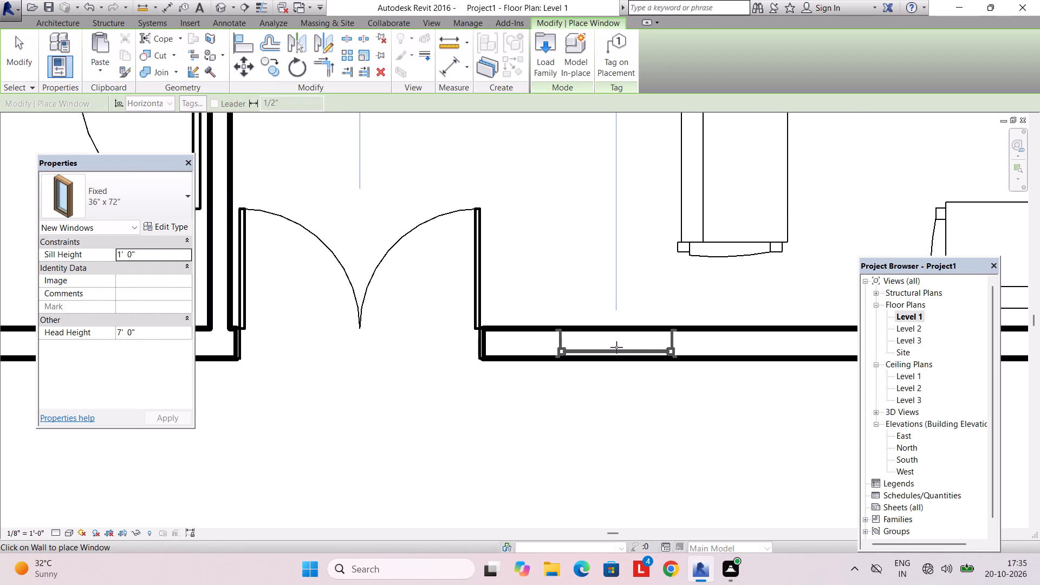
{"action": "left_click", "coordinate": [616, 347]}
{"action": "scroll", "coordinate": [421, 406], "scroll_direction": "down", "scroll_amount": 4}
{"action": "middle_click_drag", "start_coordinate": [419, 410], "coordinate": [573, 415]}
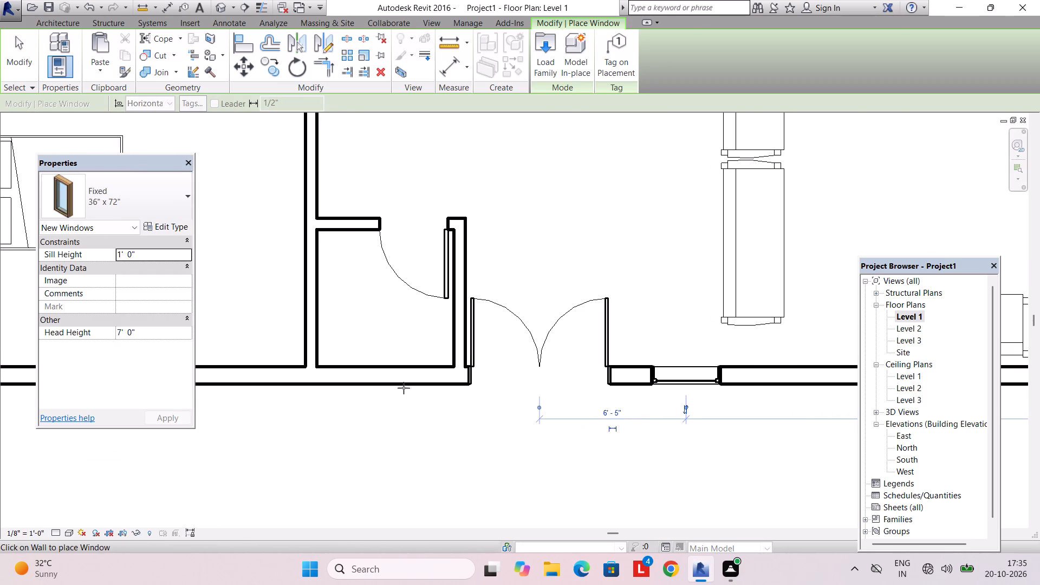
{"action": "left_click", "coordinate": [383, 379]}
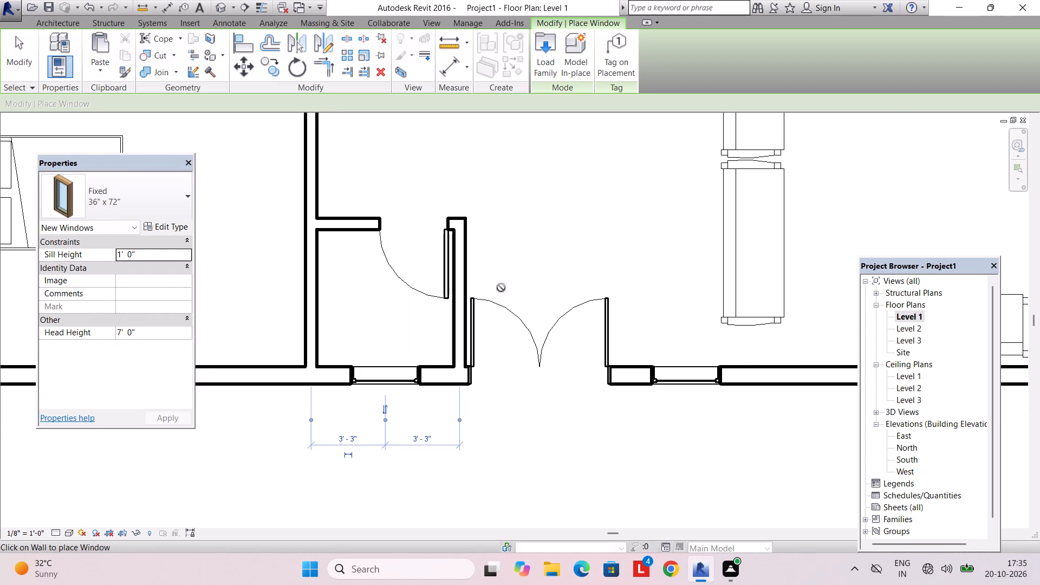
{"action": "key", "text": "Escape"}
{"action": "key", "text": "Escape"}
Examine the new front door and its flanking windows on the house facade from several angles in 3D.
{"action": "left_click", "coordinate": [434, 23]}
{"action": "left_click", "coordinate": [393, 44]}
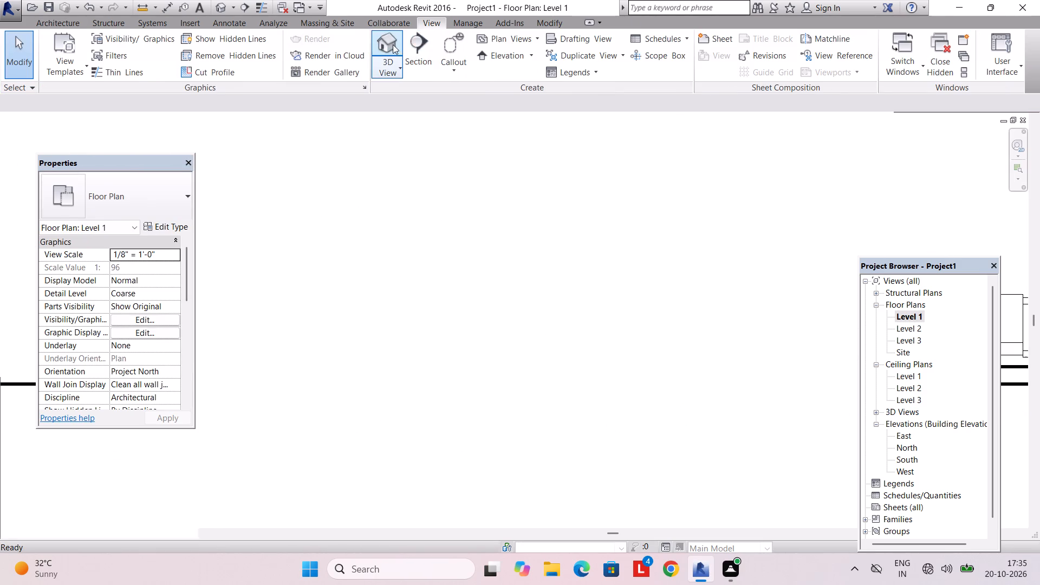
{"action": "middle_click_drag", "start_coordinate": [492, 253], "coordinate": [508, 248], "text": "shift"}
{"action": "key", "text": "Escape"}
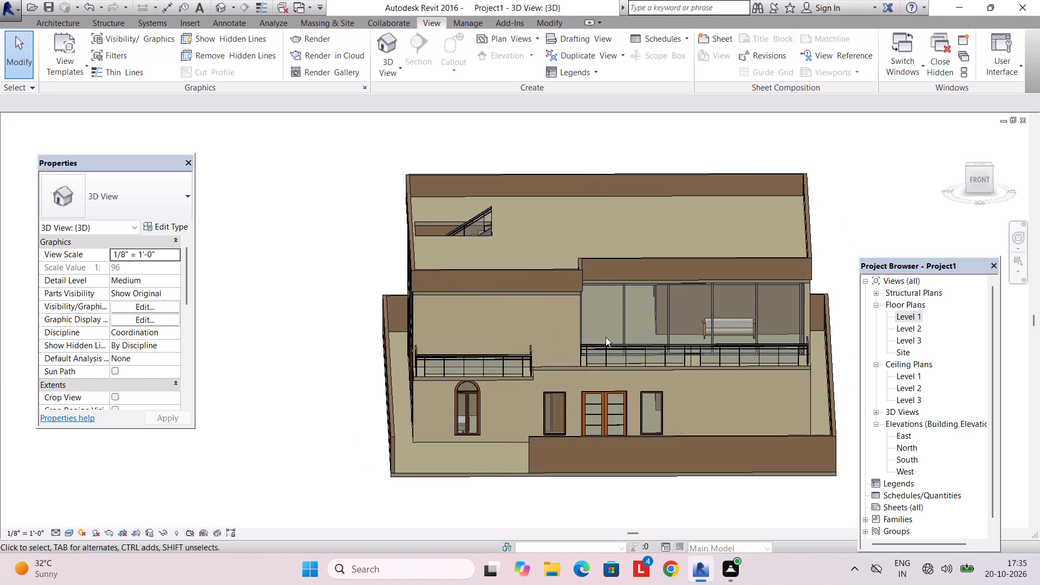
{"action": "middle_click_drag", "start_coordinate": [568, 400], "coordinate": [464, 374], "text": "shift"}
{"action": "scroll", "coordinate": [464, 374], "scroll_direction": "down", "scroll_amount": 1}
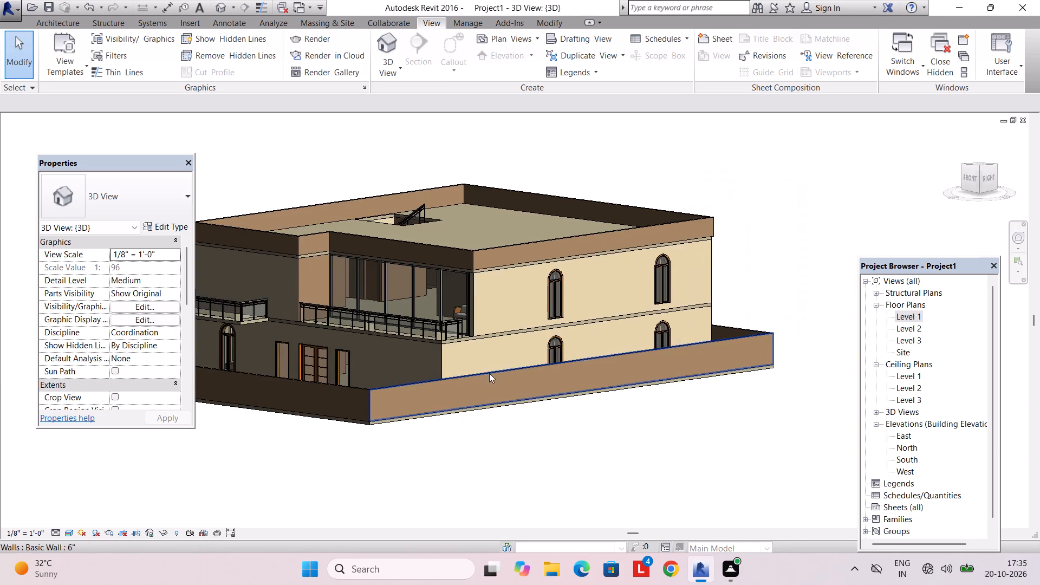
{"action": "middle_click_drag", "start_coordinate": [489, 373], "coordinate": [555, 421]}
{"action": "middle_click_drag", "start_coordinate": [565, 427], "coordinate": [596, 412], "text": "shift"}
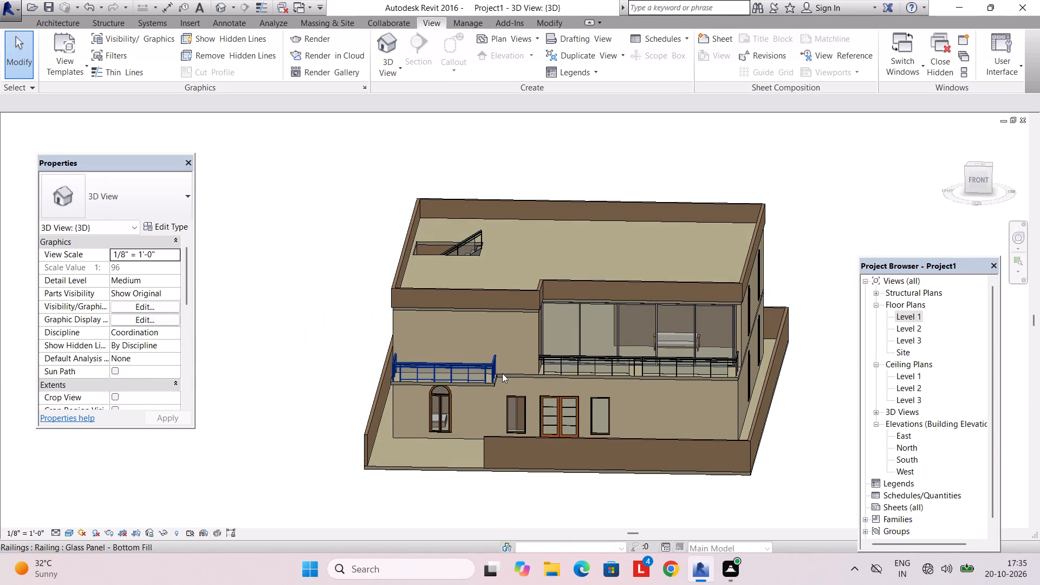
Examine the whole house and compound wall from the front, sides and back in the 3D view.
{"action": "middle_click_drag", "start_coordinate": [655, 367], "coordinate": [664, 319]}
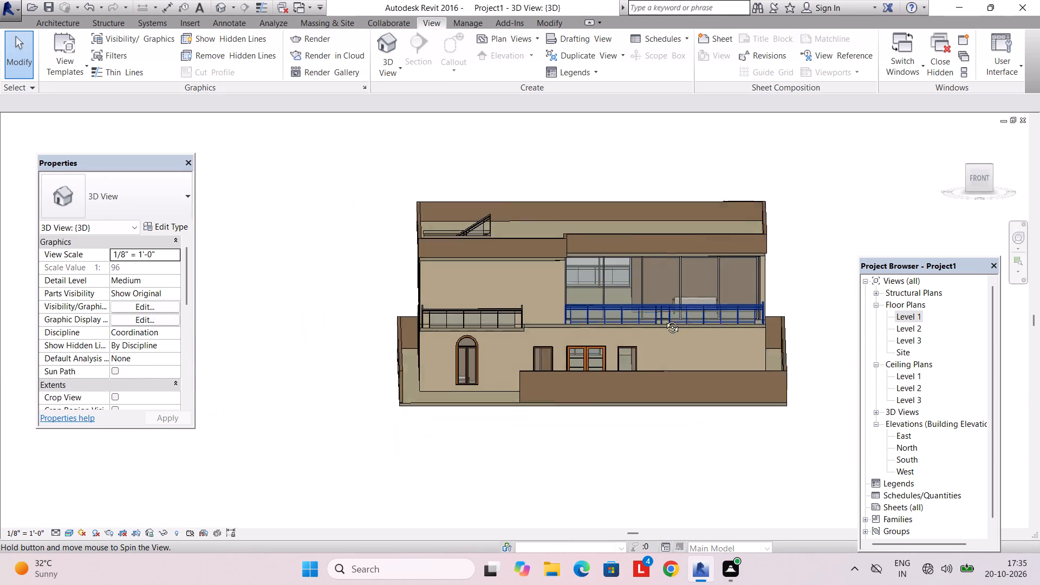
{"action": "middle_click_drag", "start_coordinate": [664, 319], "coordinate": [632, 295]}
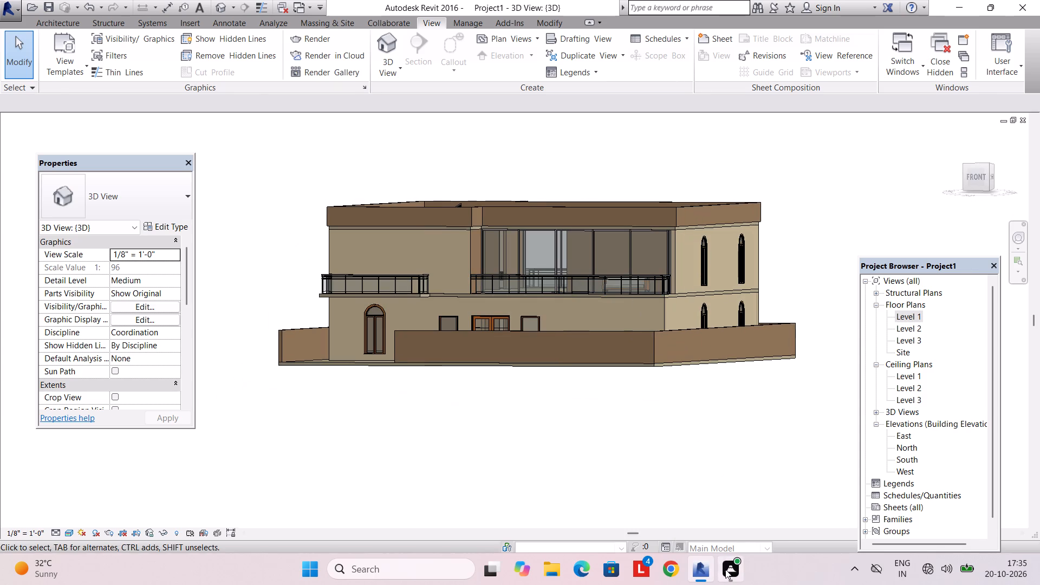
{"action": "middle_click_drag", "start_coordinate": [596, 360], "coordinate": [656, 435], "text": "shift"}
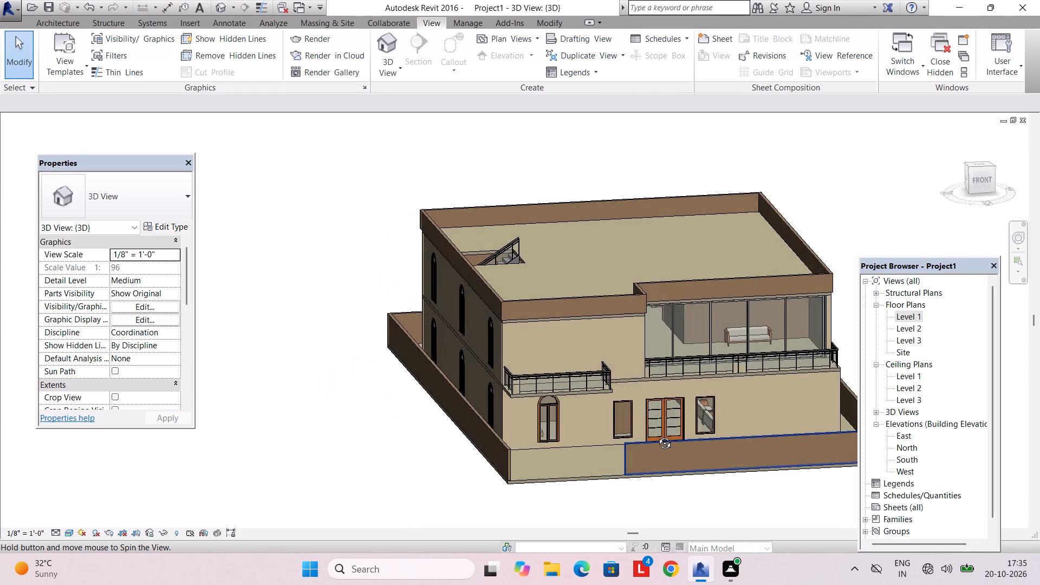
{"action": "middle_click_drag", "start_coordinate": [656, 435], "coordinate": [668, 448], "text": "shift"}
{"action": "middle_click_drag", "start_coordinate": [610, 414], "coordinate": [744, 416]}
{"action": "middle_click_drag", "start_coordinate": [588, 403], "coordinate": [706, 393], "text": "shift"}
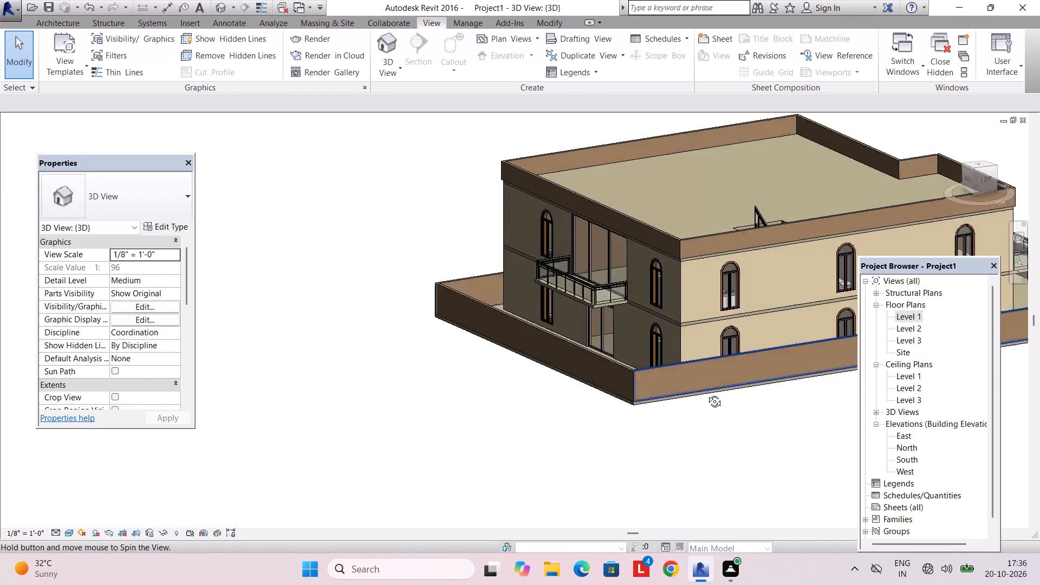
{"action": "middle_click_drag", "start_coordinate": [706, 393], "coordinate": [753, 457], "text": "shift"}
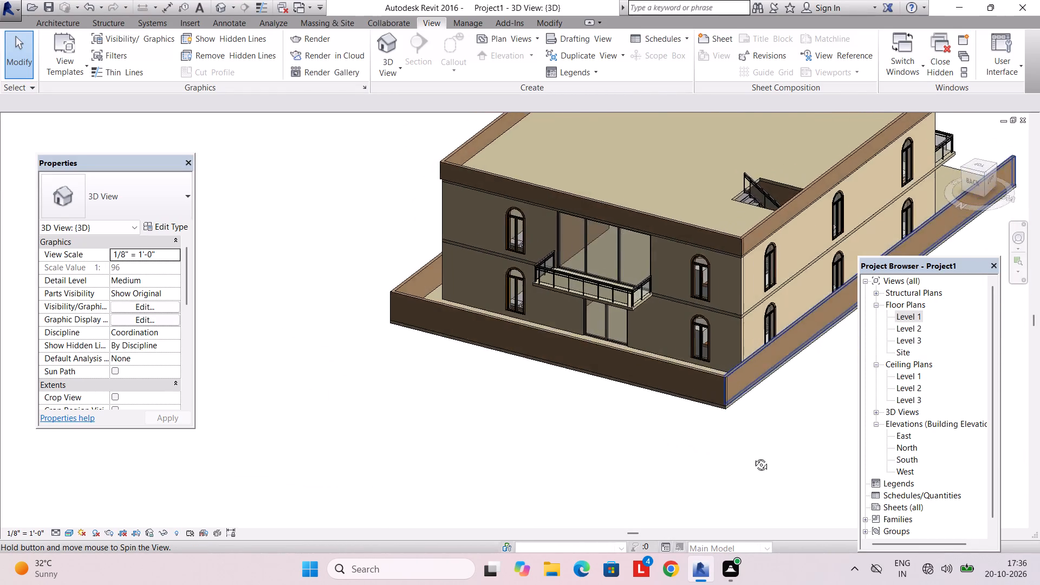
{"action": "middle_click_drag", "start_coordinate": [753, 457], "coordinate": [551, 359], "text": "shift"}
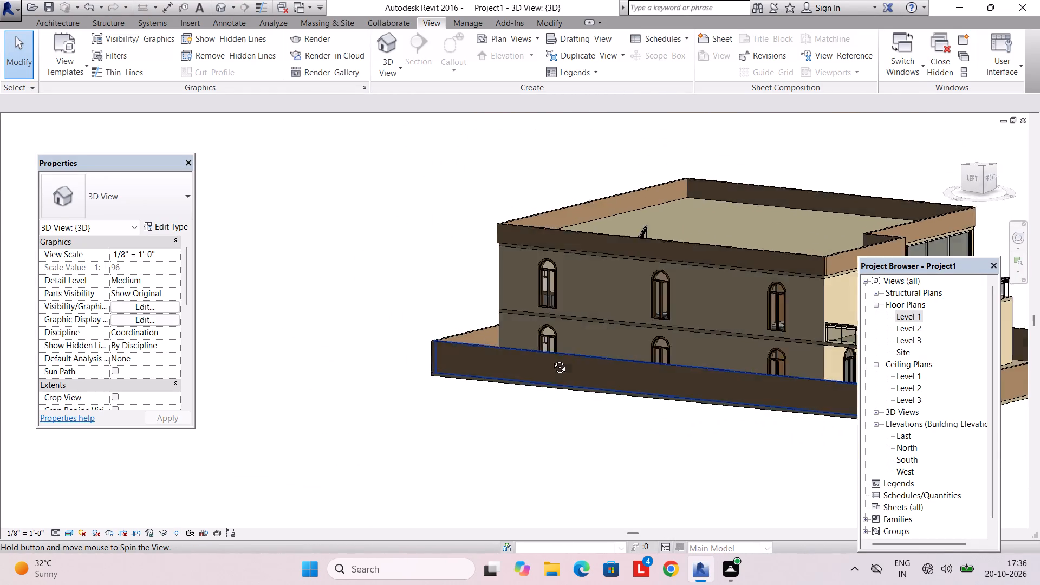
{"action": "middle_click_drag", "start_coordinate": [551, 359], "coordinate": [900, 381], "text": "shift"}
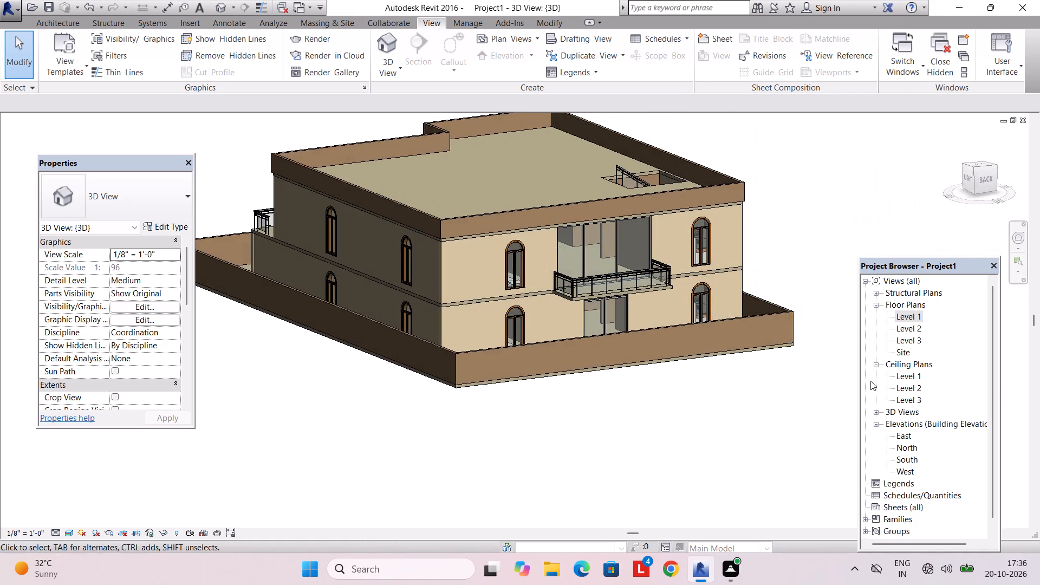
{"action": "middle_click_drag", "start_coordinate": [614, 381], "coordinate": [797, 388], "text": "shift"}
{"action": "middle_click_drag", "start_coordinate": [627, 380], "coordinate": [762, 355], "text": "shift"}
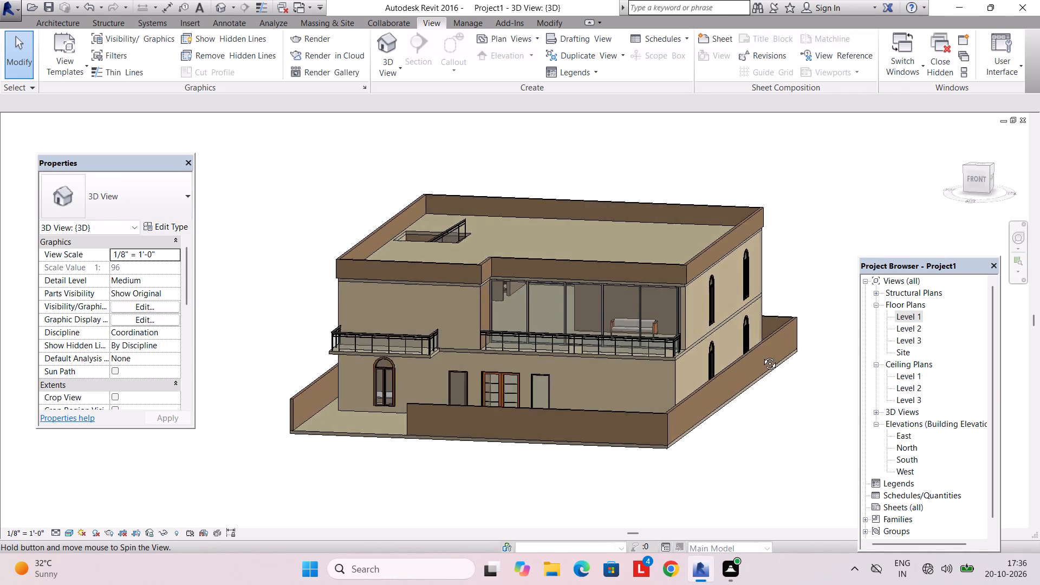
{"action": "middle_click_drag", "start_coordinate": [762, 355], "coordinate": [783, 337], "text": "shift"}
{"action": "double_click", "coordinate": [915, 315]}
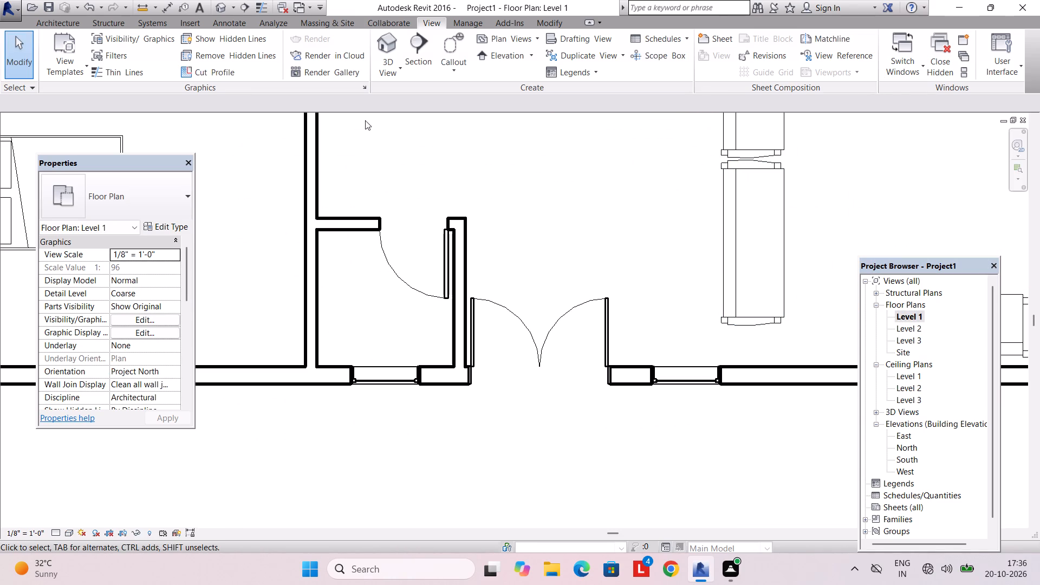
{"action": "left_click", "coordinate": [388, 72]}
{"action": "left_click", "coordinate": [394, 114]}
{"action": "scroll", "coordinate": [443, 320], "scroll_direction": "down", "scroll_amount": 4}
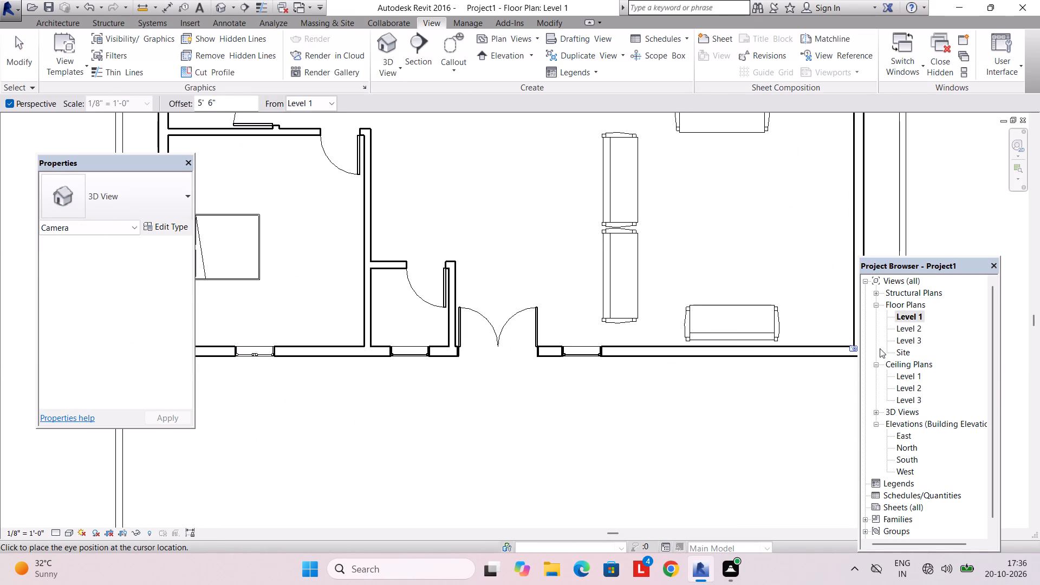
On the Site plan, place a perspective camera outside the front compound wall, aimed straight at the rear compound wall.
{"action": "double_click", "coordinate": [906, 350]}
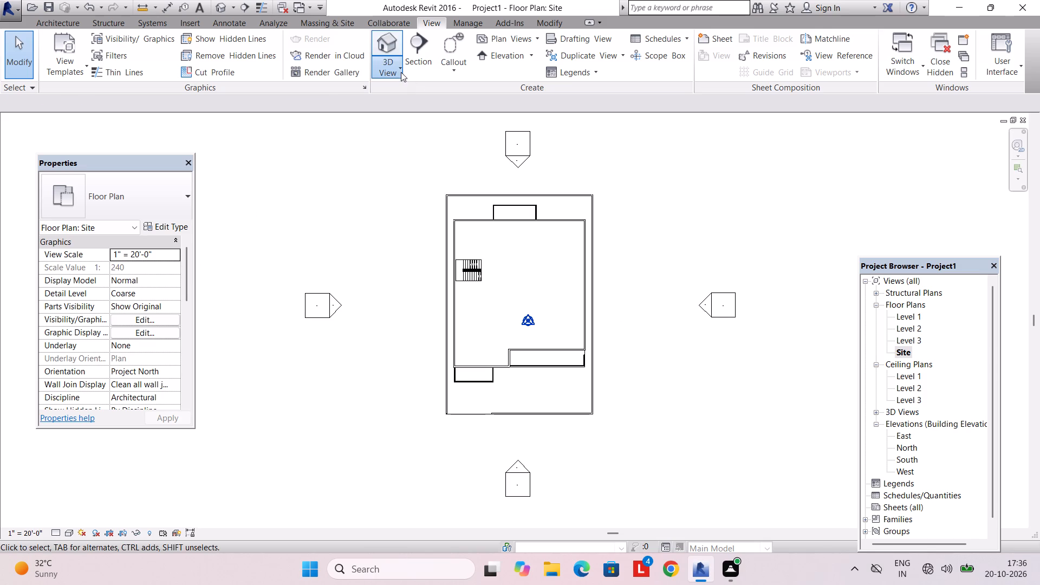
{"action": "left_click", "coordinate": [401, 72]}
{"action": "left_click", "coordinate": [399, 115]}
{"action": "middle_click_drag", "start_coordinate": [537, 444], "coordinate": [526, 392]}
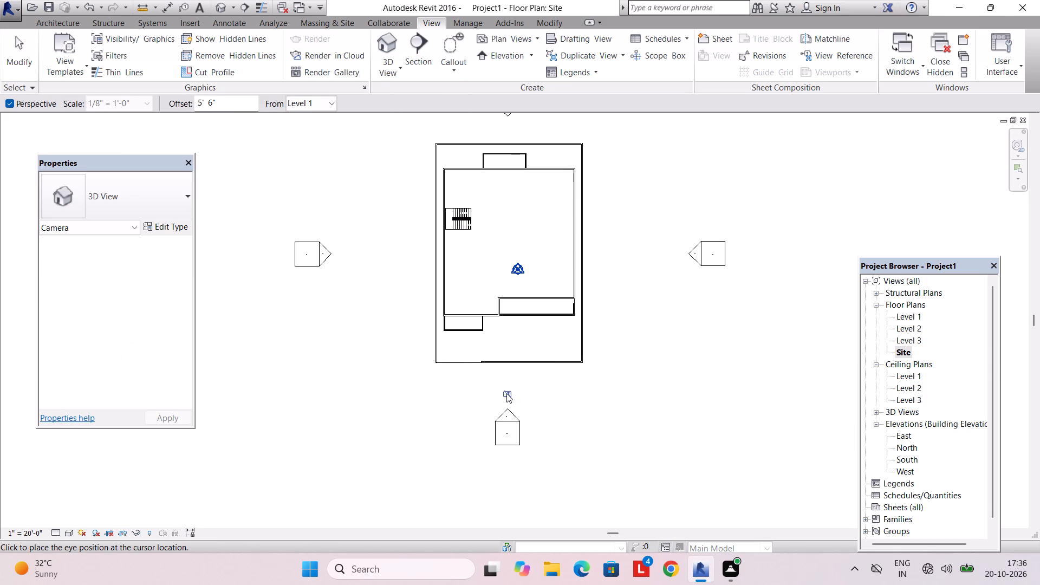
{"action": "left_click", "coordinate": [506, 402]}
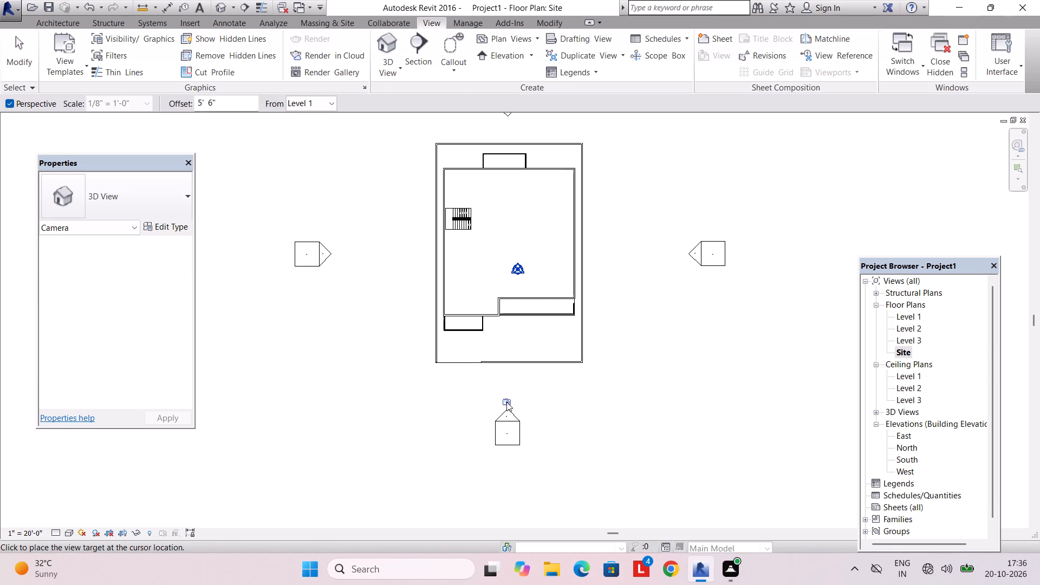
{"action": "left_click", "coordinate": [506, 146]}
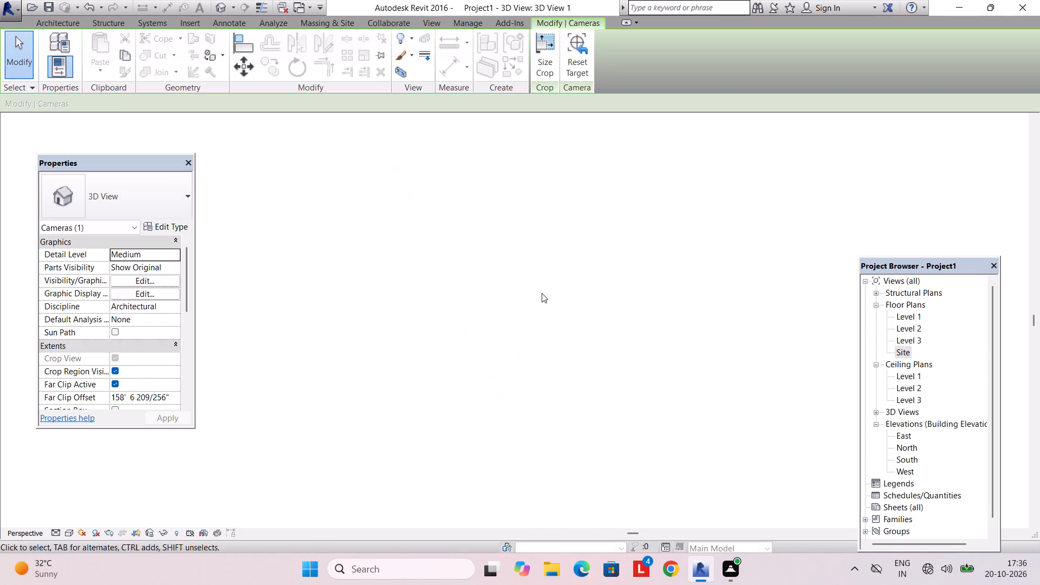
Enlarge the camera view's crop region on all four sides to frame the whole house and the full width of the compound wall.
{"action": "scroll", "coordinate": [532, 318], "scroll_direction": "down", "scroll_amount": 9}
{"action": "left_click_drag", "start_coordinate": [524, 374], "coordinate": [526, 417]}
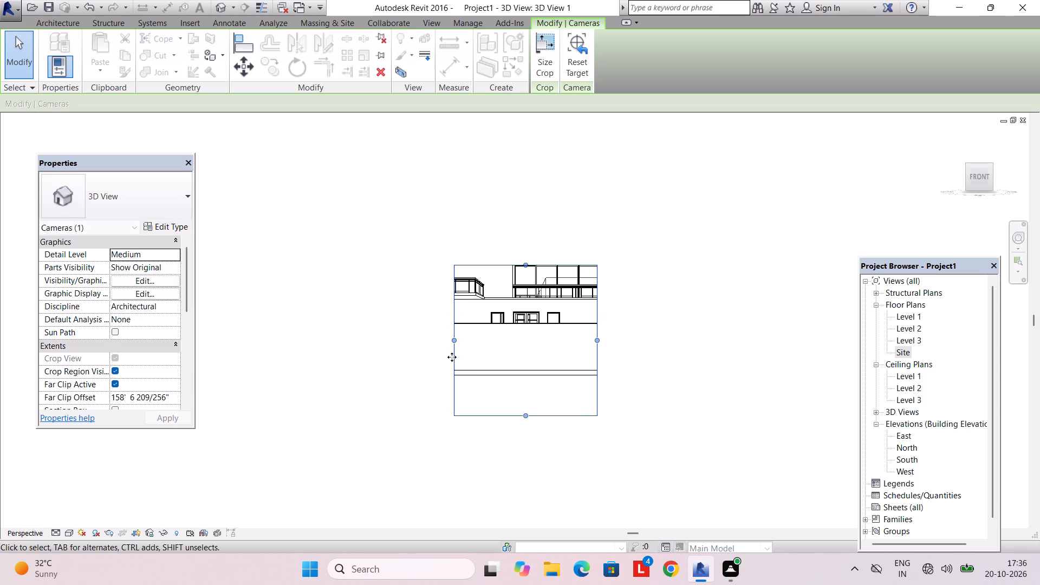
{"action": "left_click_drag", "start_coordinate": [454, 339], "coordinate": [396, 340]}
{"action": "left_click_drag", "start_coordinate": [598, 339], "coordinate": [634, 338]}
{"action": "left_click_drag", "start_coordinate": [513, 262], "coordinate": [513, 218]}
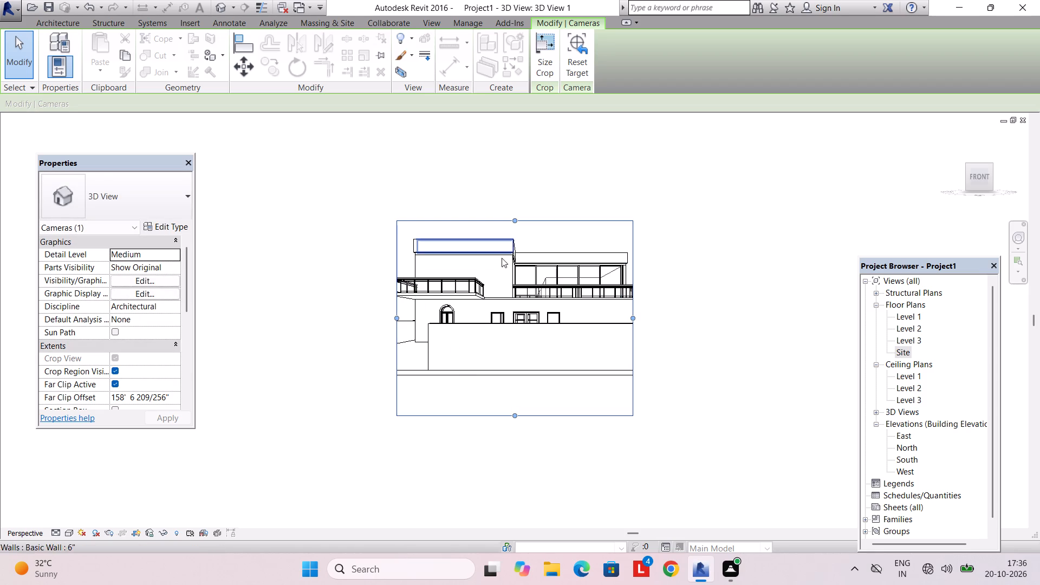
{"action": "left_click_drag", "start_coordinate": [394, 316], "coordinate": [371, 315]}
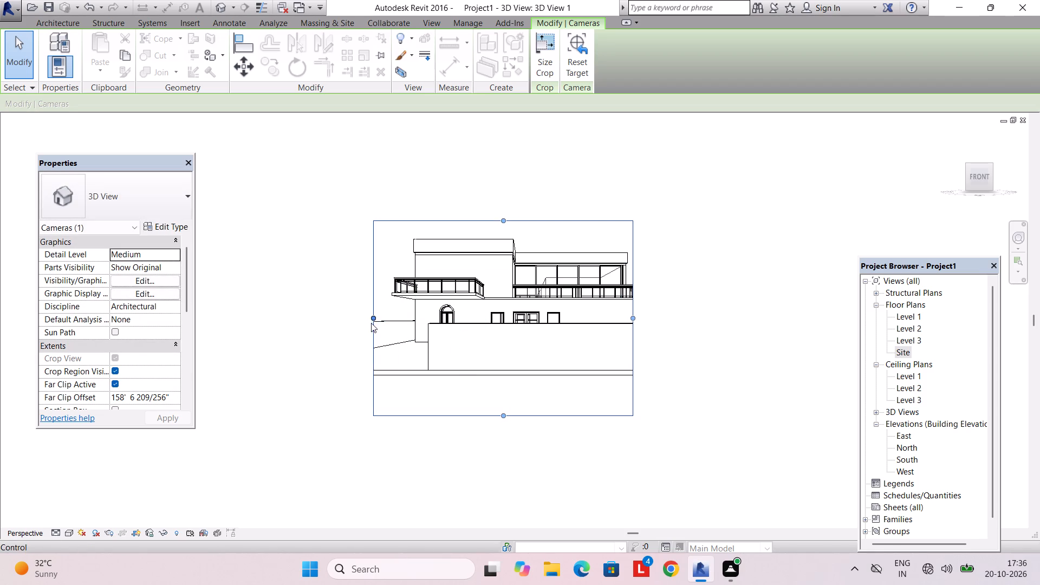
{"action": "left_click_drag", "start_coordinate": [371, 313], "coordinate": [341, 315]}
{"action": "left_click_drag", "start_coordinate": [342, 318], "coordinate": [314, 318]}
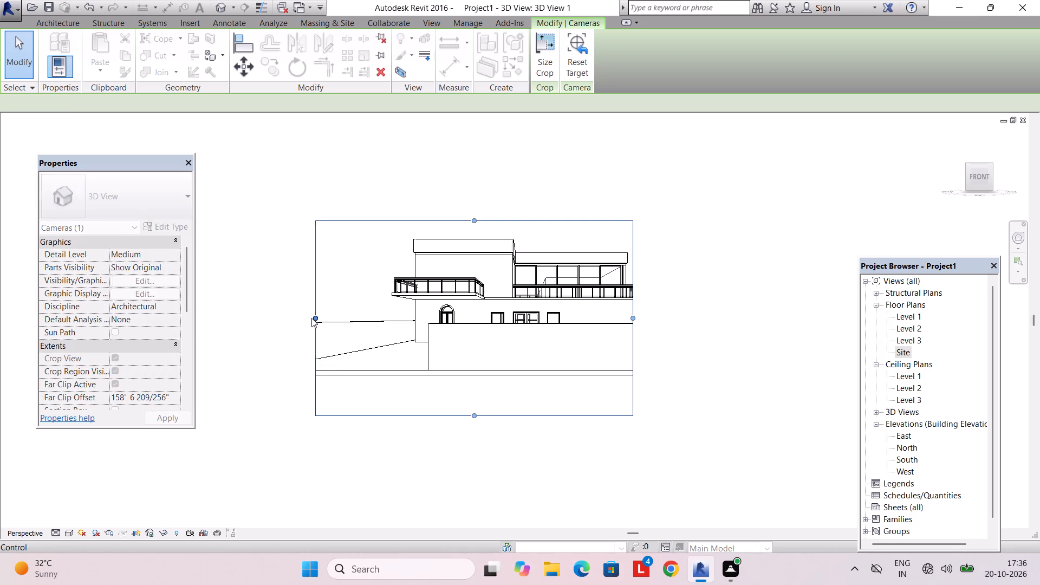
{"action": "left_click_drag", "start_coordinate": [313, 315], "coordinate": [288, 318]}
{"action": "left_click_drag", "start_coordinate": [285, 314], "coordinate": [253, 315]}
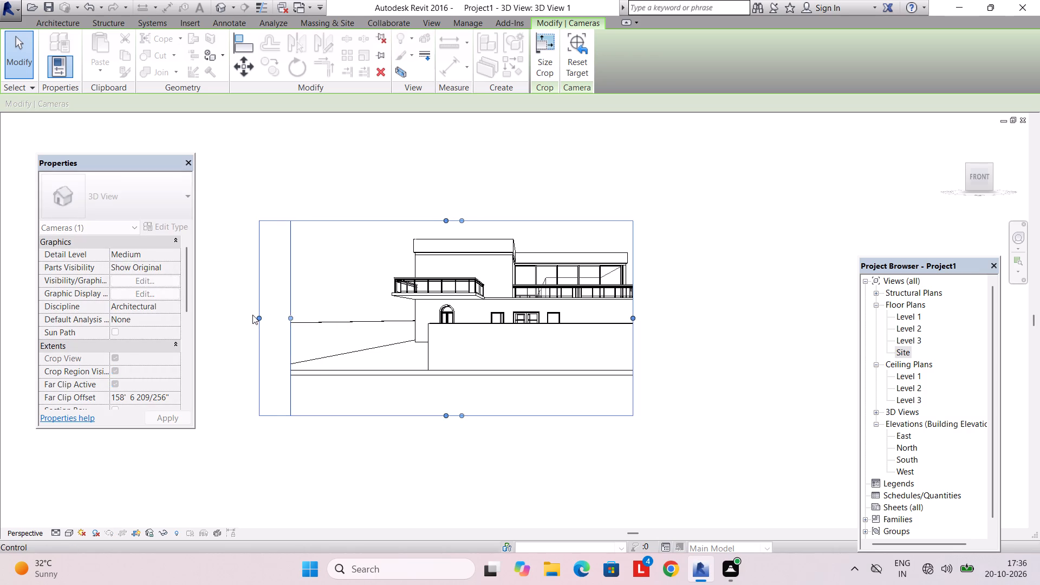
{"action": "left_click_drag", "start_coordinate": [259, 314], "coordinate": [241, 314]}
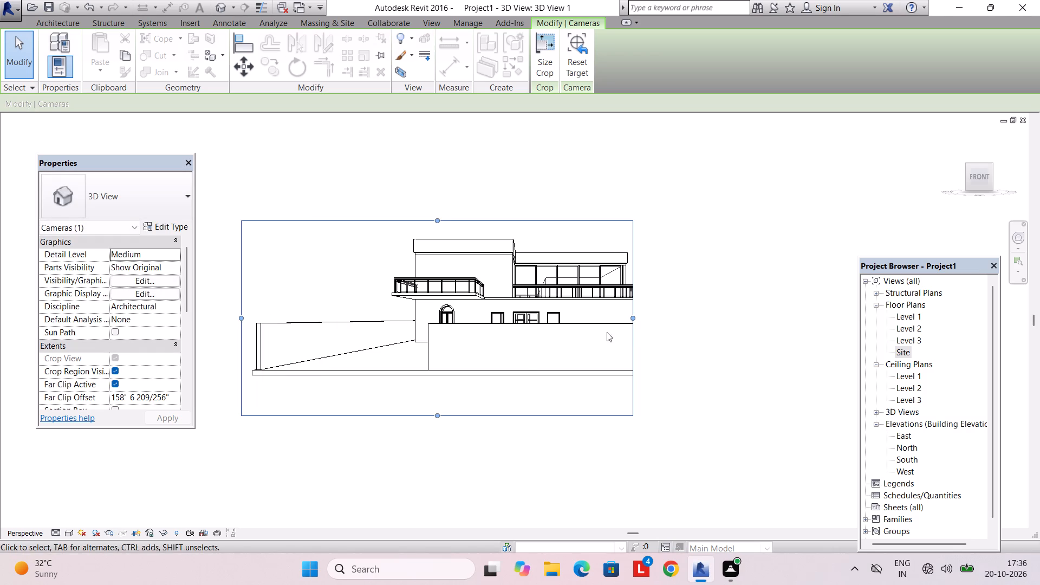
{"action": "left_click_drag", "start_coordinate": [633, 317], "coordinate": [667, 318]}
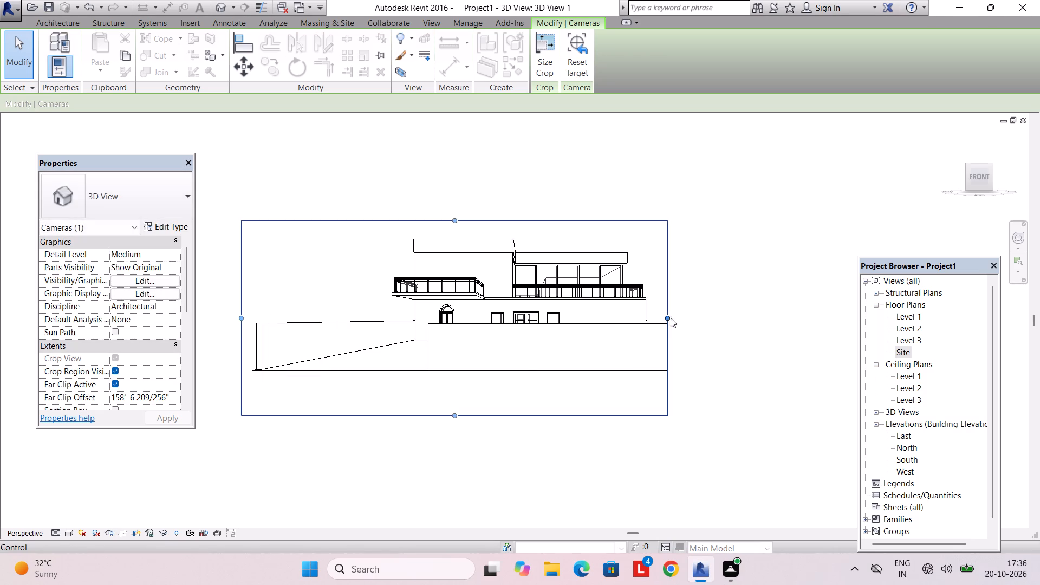
{"action": "left_click_drag", "start_coordinate": [661, 315], "coordinate": [777, 317]}
{"action": "left_click_drag", "start_coordinate": [784, 316], "coordinate": [840, 315]}
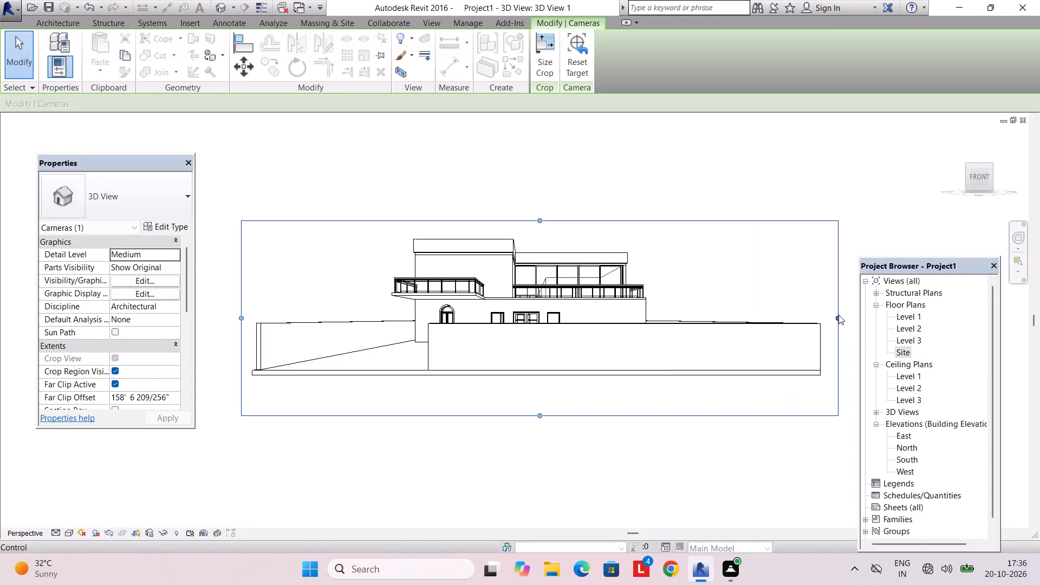
Temporarily hide the front compound wall in the camera view.
{"action": "left_click", "coordinate": [653, 328]}
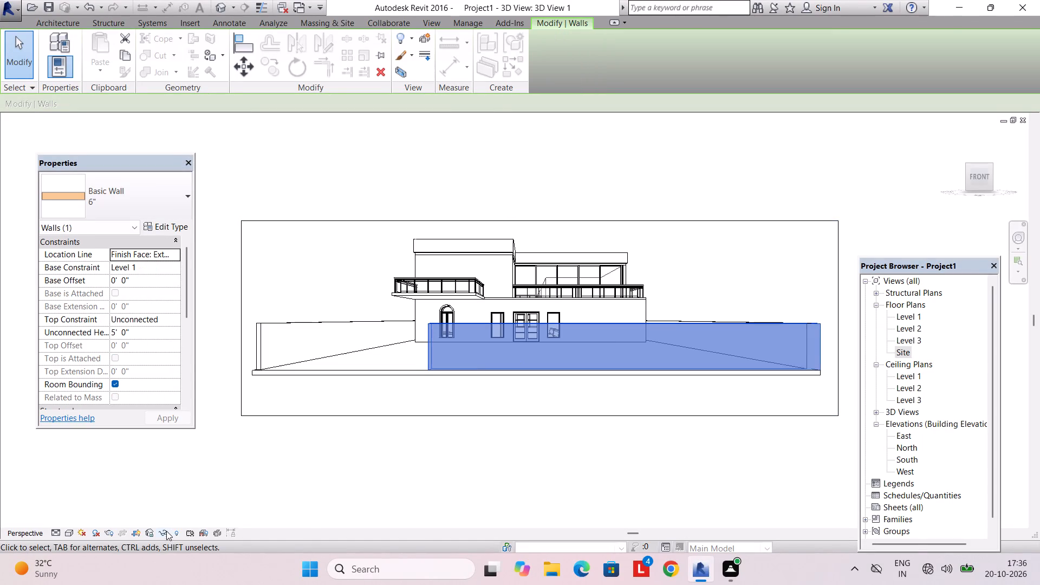
{"action": "left_click", "coordinate": [162, 533]}
{"action": "left_click", "coordinate": [224, 499]}
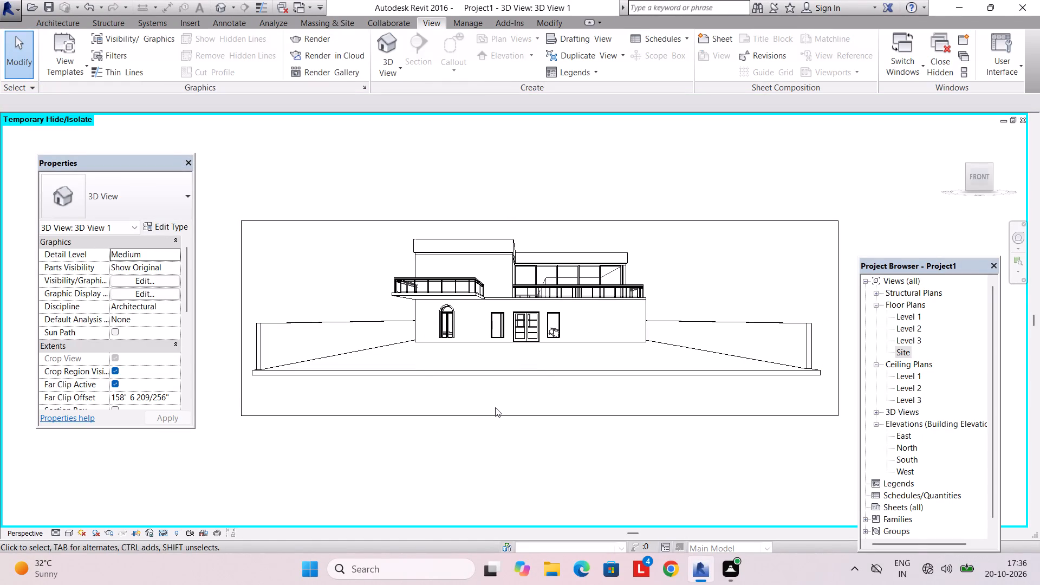
Render the camera view at Medium quality, printer resolution 150 DPI, with the Exterior: Sun only lighting scheme.
{"action": "type", "text": "RR"}
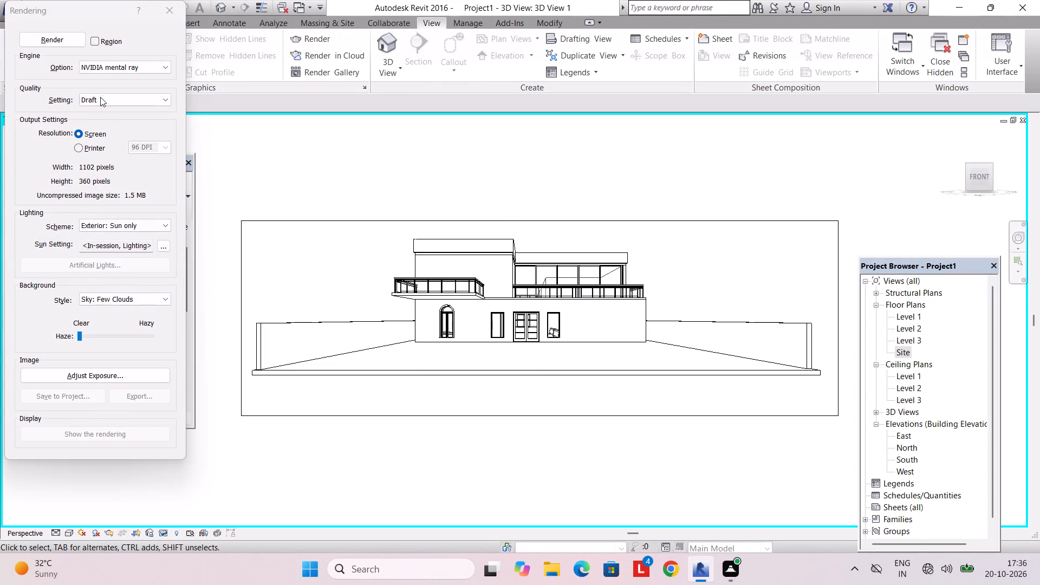
{"action": "left_click", "coordinate": [119, 91]}
{"action": "left_click", "coordinate": [117, 102]}
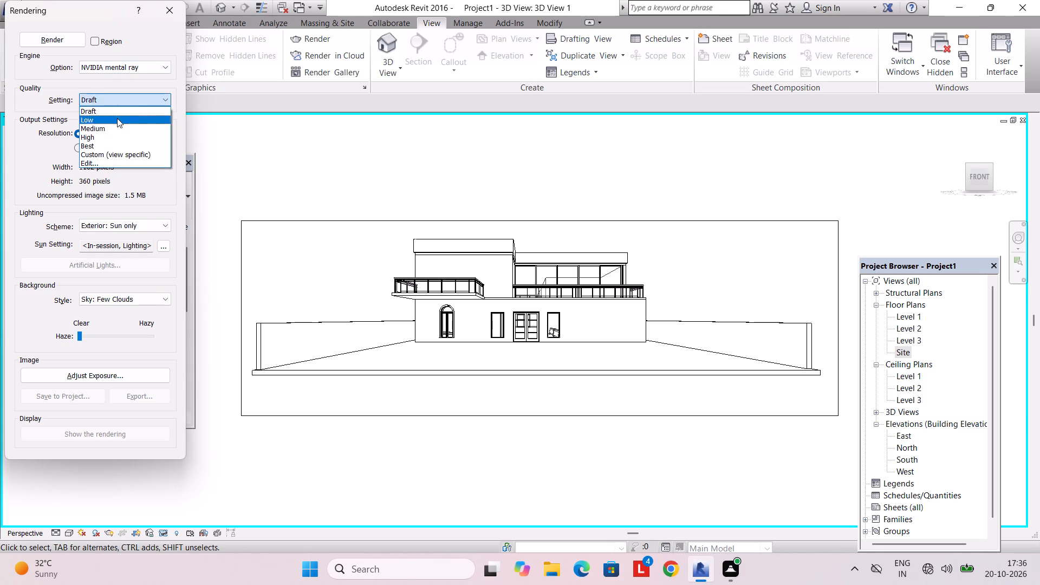
{"action": "left_click", "coordinate": [116, 131]}
{"action": "left_click", "coordinate": [92, 144]}
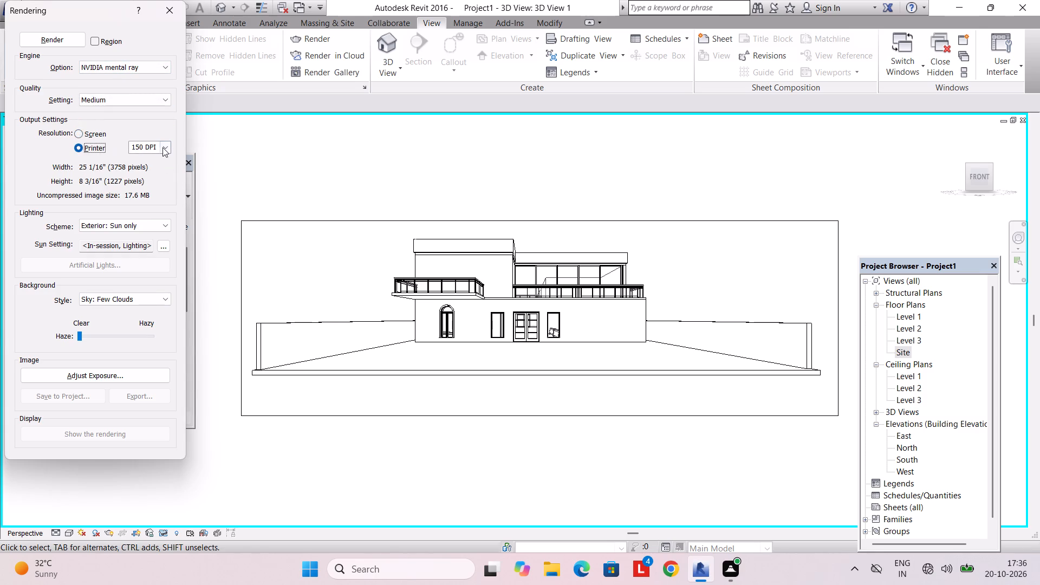
{"action": "left_click", "coordinate": [162, 147]}
{"action": "left_click", "coordinate": [161, 156]}
{"action": "left_click", "coordinate": [161, 226]}
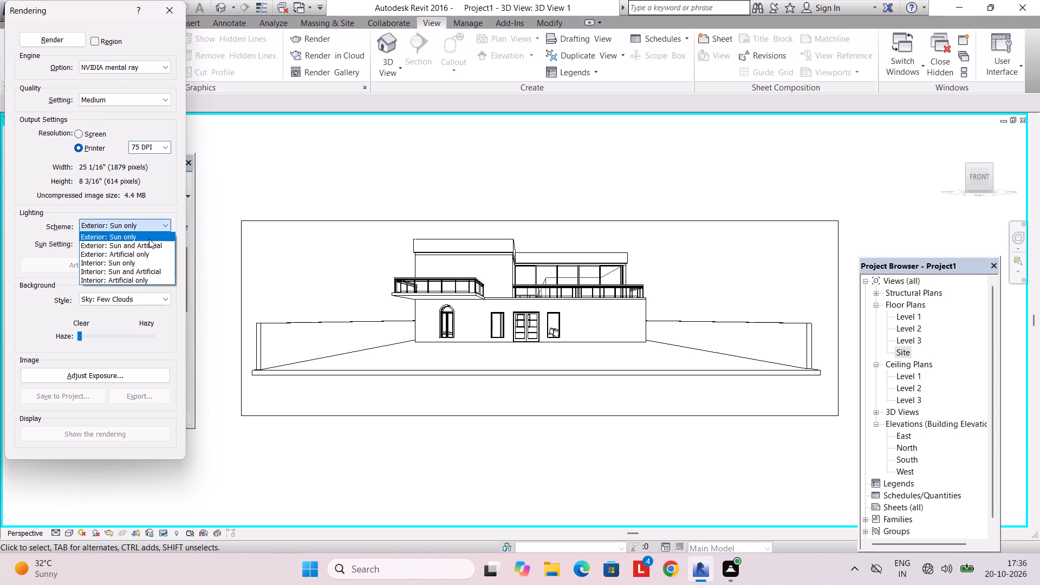
{"action": "left_click", "coordinate": [149, 239]}
{"action": "left_click", "coordinate": [165, 146]}
{"action": "left_click", "coordinate": [157, 169]}
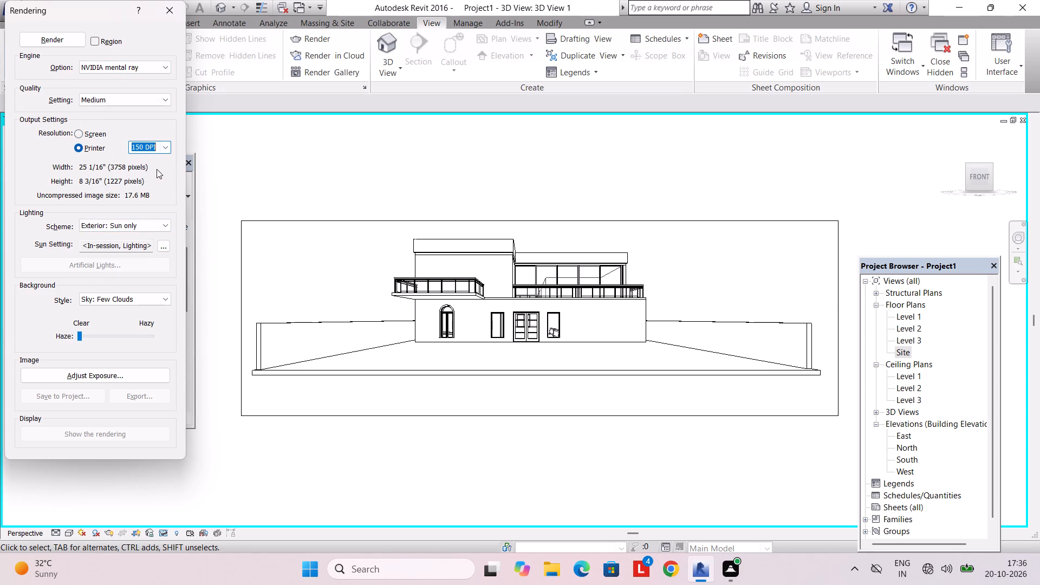
{"action": "left_click", "coordinate": [62, 44]}
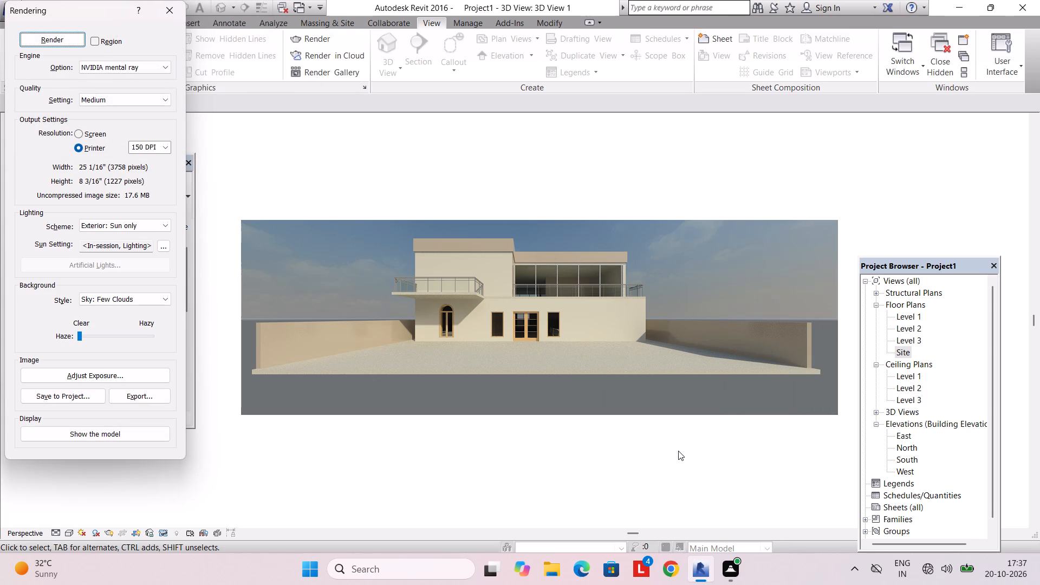
Examine the rendered front facade up close and as a whole.
{"action": "scroll", "coordinate": [588, 300], "scroll_direction": "up", "scroll_amount": 8}
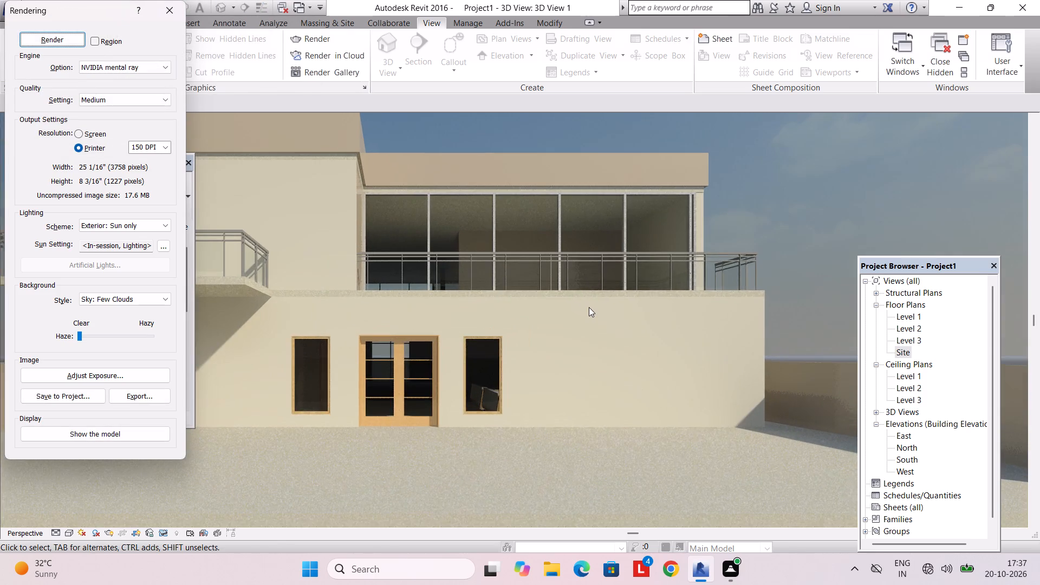
{"action": "middle_click_drag", "start_coordinate": [589, 310], "coordinate": [722, 314]}
{"action": "scroll", "coordinate": [706, 311], "scroll_direction": "down", "scroll_amount": 7}
{"action": "middle_click_drag", "start_coordinate": [706, 311], "coordinate": [674, 318]}
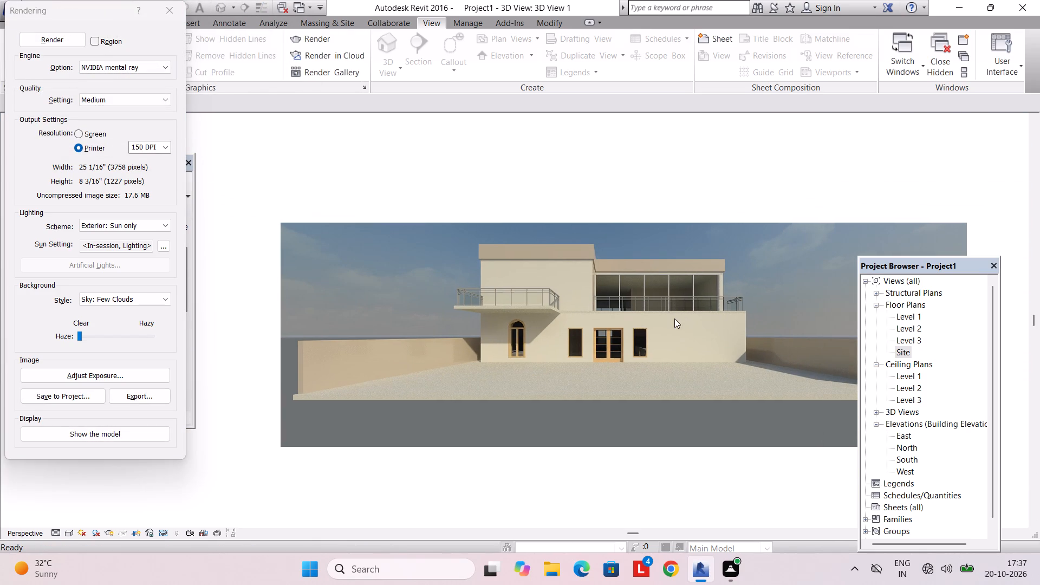
{"action": "scroll", "coordinate": [670, 334], "scroll_direction": "up", "scroll_amount": 2}
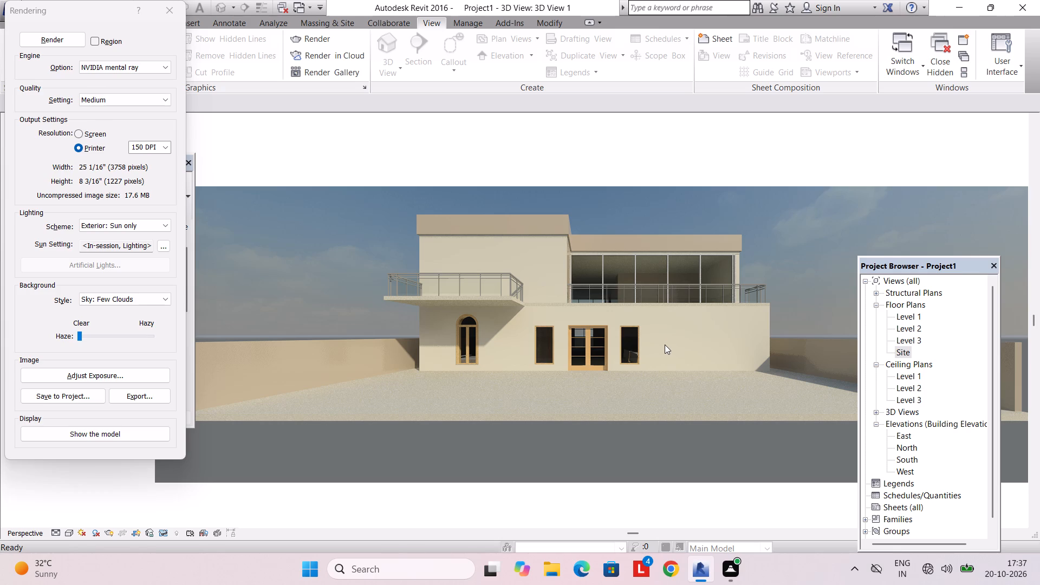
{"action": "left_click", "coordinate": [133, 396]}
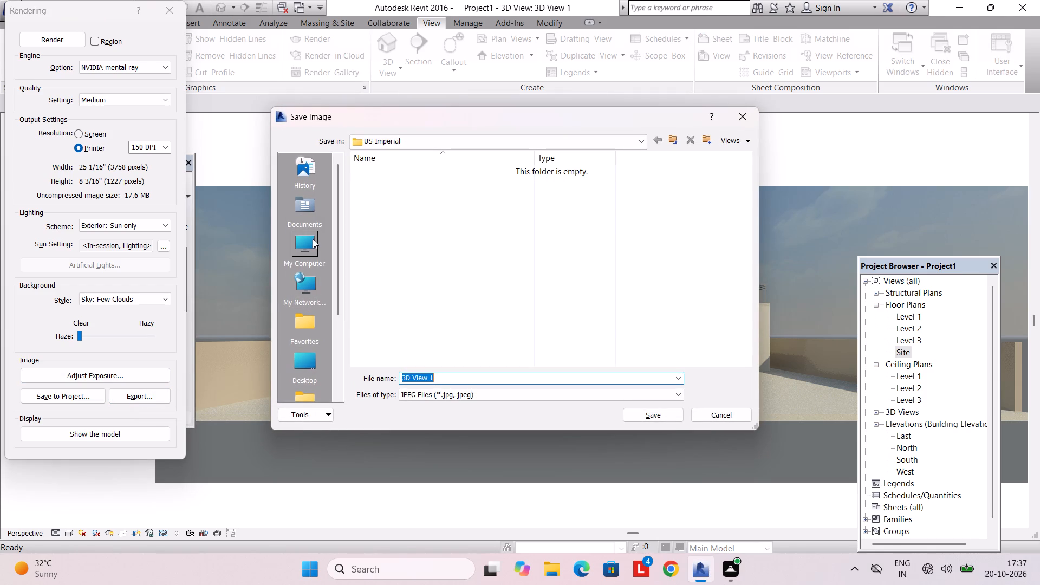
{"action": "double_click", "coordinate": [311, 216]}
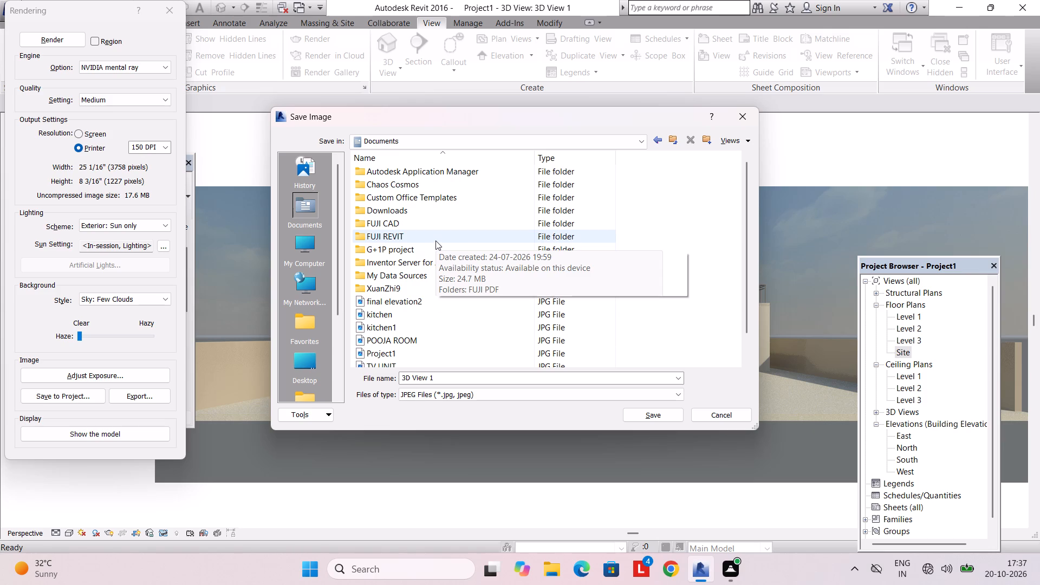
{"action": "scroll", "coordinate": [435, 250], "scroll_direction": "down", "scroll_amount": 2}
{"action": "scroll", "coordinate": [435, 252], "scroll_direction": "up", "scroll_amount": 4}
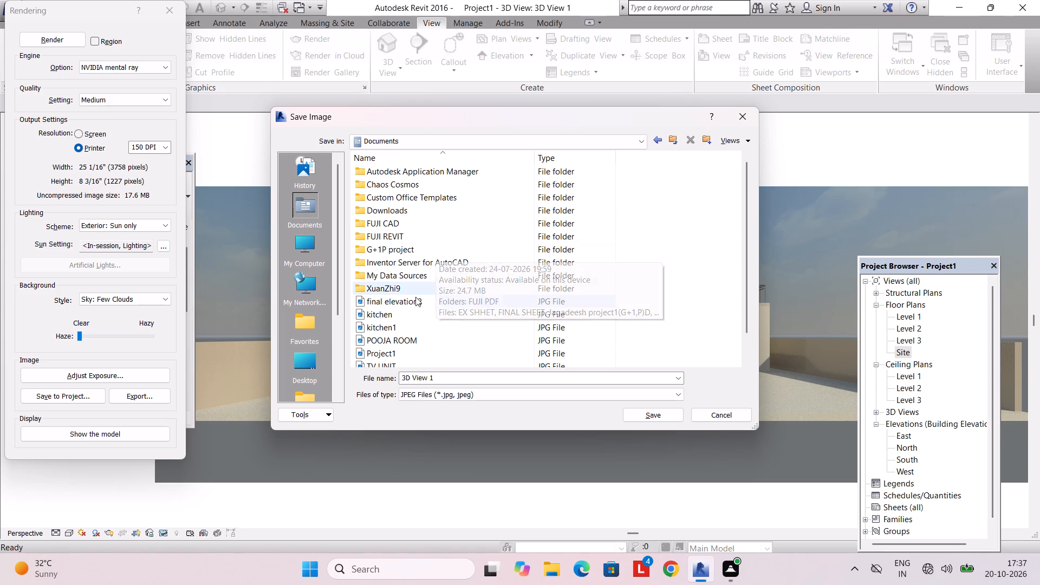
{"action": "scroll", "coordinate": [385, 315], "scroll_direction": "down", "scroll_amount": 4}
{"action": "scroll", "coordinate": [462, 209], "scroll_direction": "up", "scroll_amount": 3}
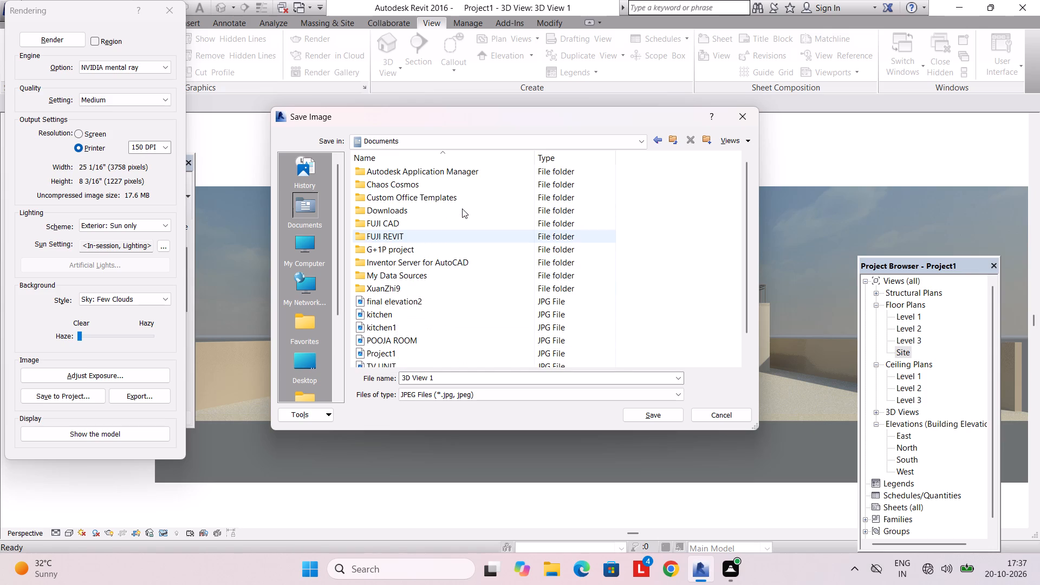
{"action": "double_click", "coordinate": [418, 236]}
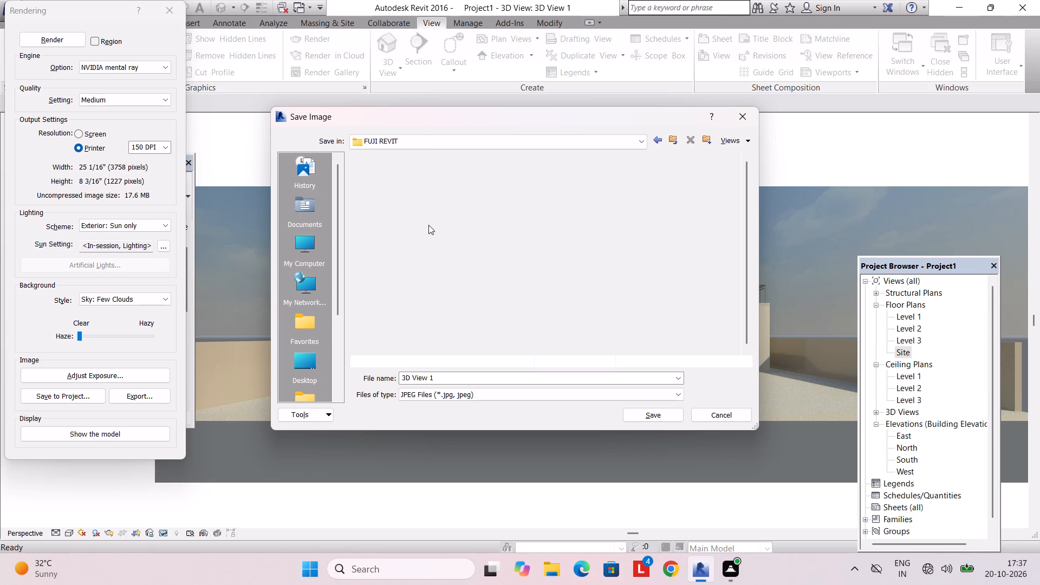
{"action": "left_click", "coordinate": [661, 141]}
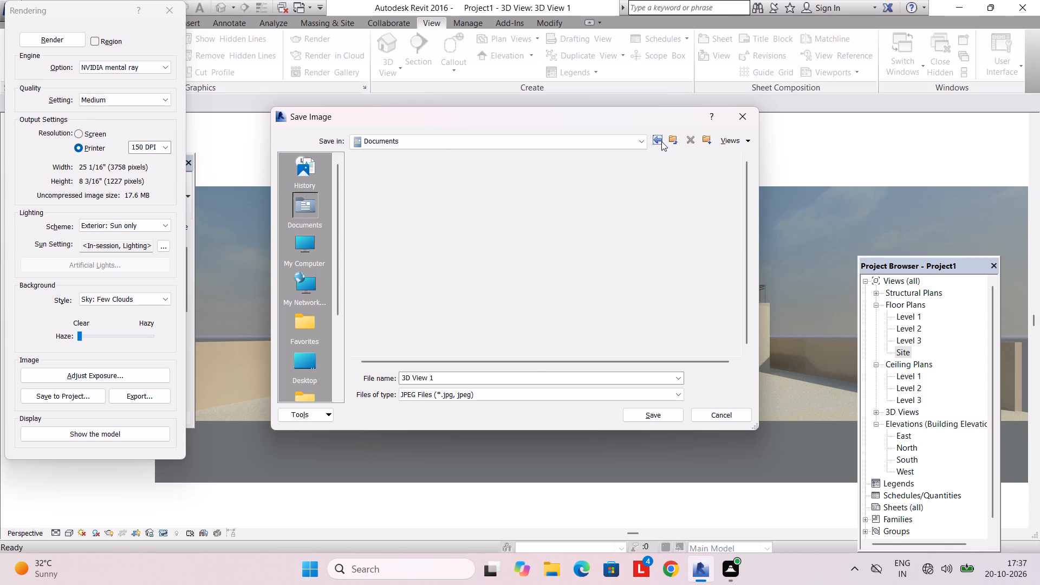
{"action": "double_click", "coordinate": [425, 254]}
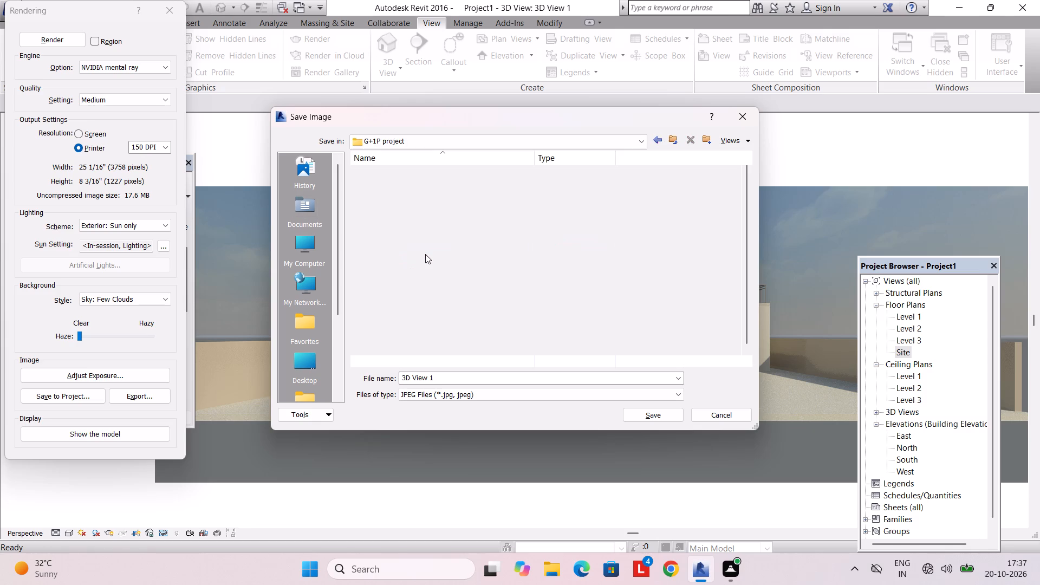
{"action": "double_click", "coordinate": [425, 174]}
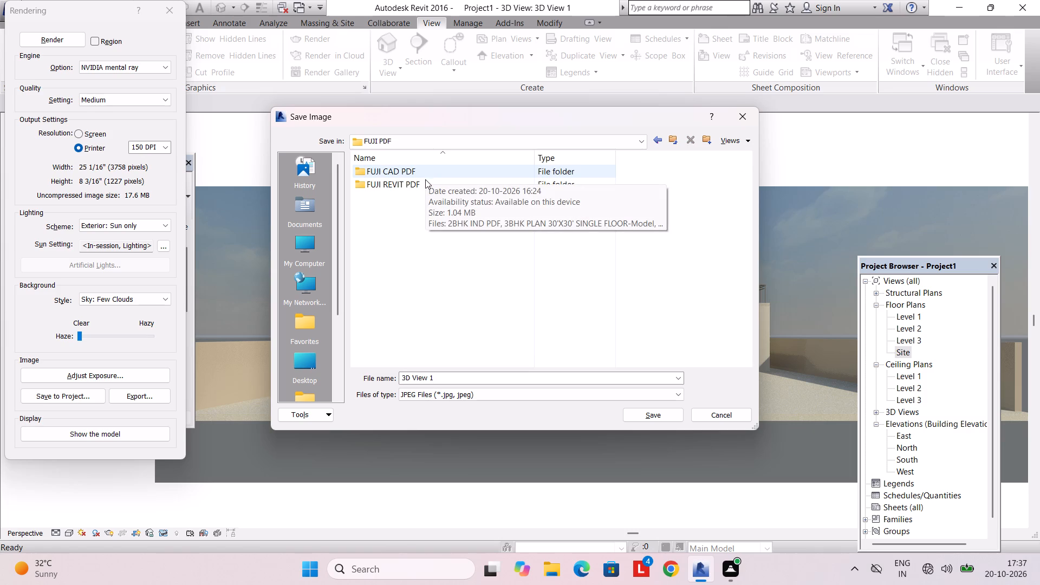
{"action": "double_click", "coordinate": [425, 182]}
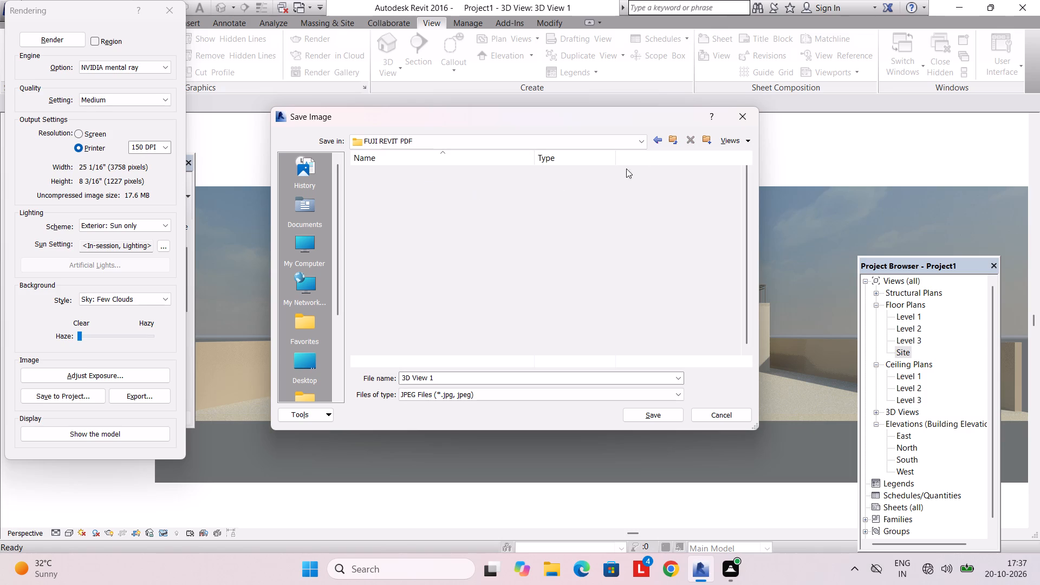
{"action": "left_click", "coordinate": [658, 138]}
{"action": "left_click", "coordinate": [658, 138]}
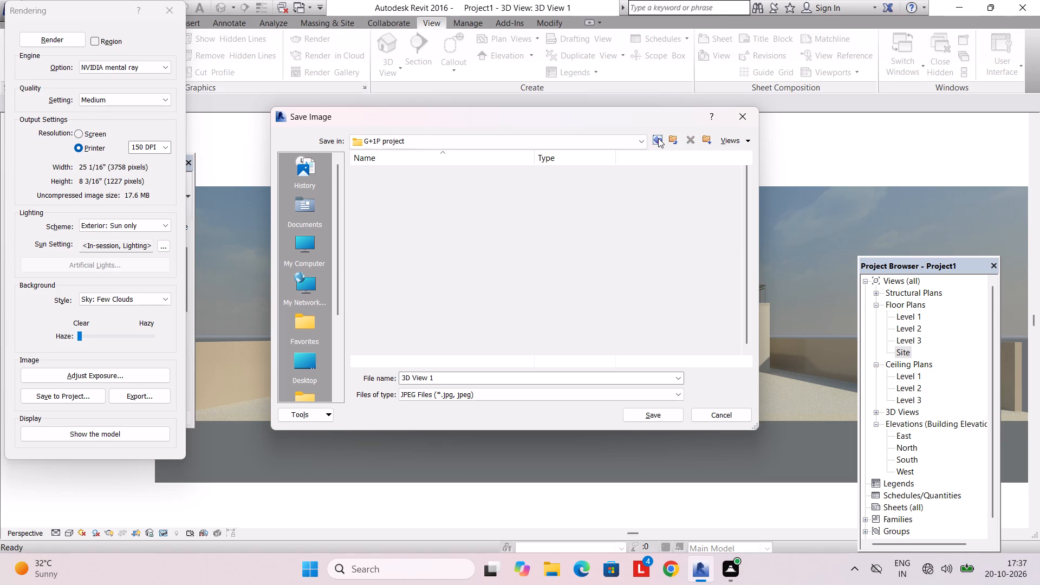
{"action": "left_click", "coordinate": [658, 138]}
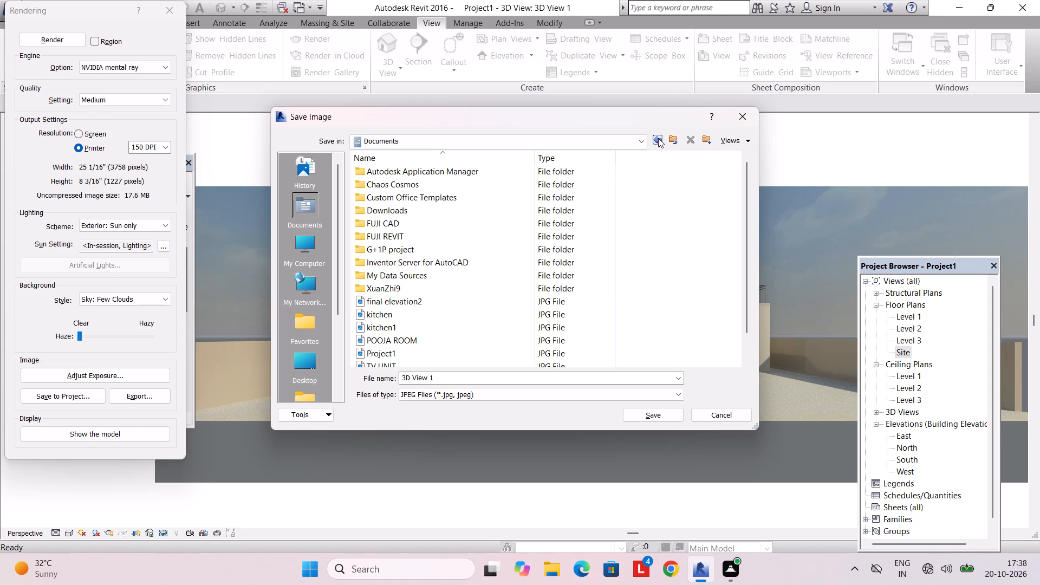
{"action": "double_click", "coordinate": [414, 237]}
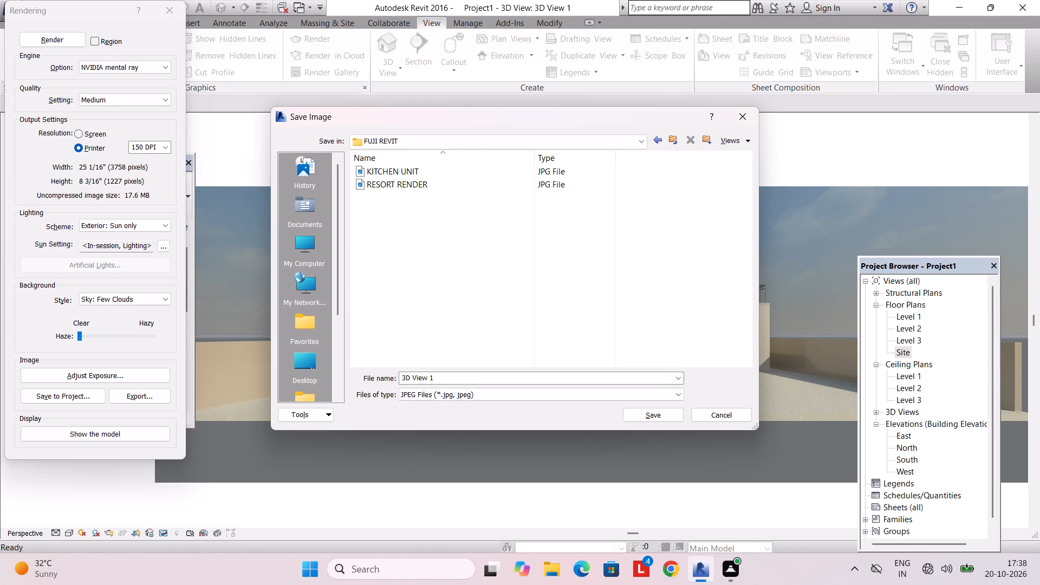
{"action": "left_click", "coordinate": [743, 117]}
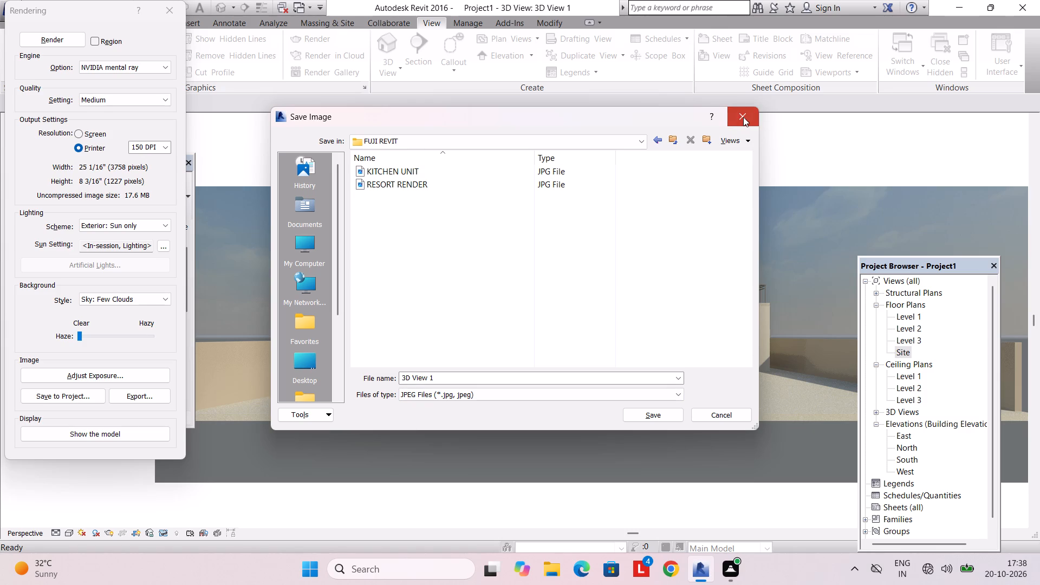
Close the rendering setup of the camera view and open the default 3D view, showing the front of the house.
{"action": "scroll", "coordinate": [681, 264], "scroll_direction": "down", "scroll_amount": 4}
{"action": "middle_click_drag", "start_coordinate": [681, 266], "coordinate": [584, 270]}
{"action": "scroll", "coordinate": [584, 271], "scroll_direction": "up", "scroll_amount": 2}
{"action": "scroll", "coordinate": [584, 271], "scroll_direction": "down", "scroll_amount": 1}
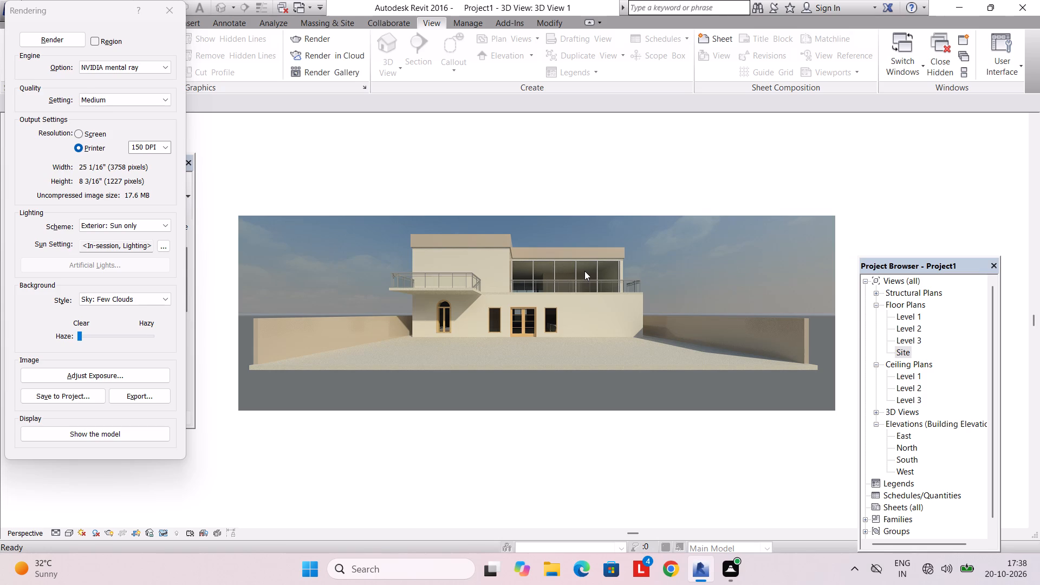
{"action": "left_click", "coordinate": [160, 13]}
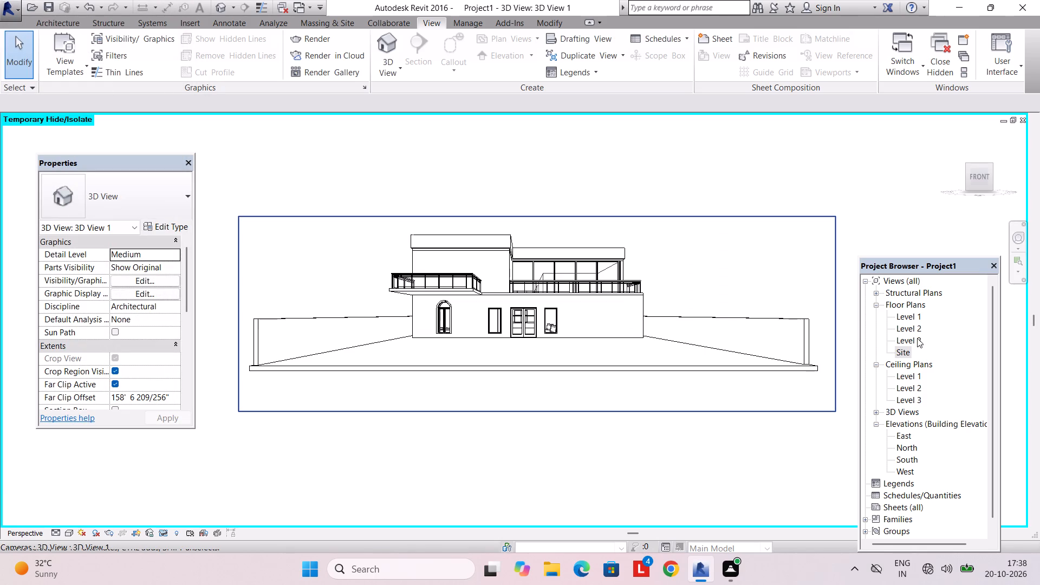
{"action": "double_click", "coordinate": [890, 321]}
{"action": "double_click", "coordinate": [907, 313]}
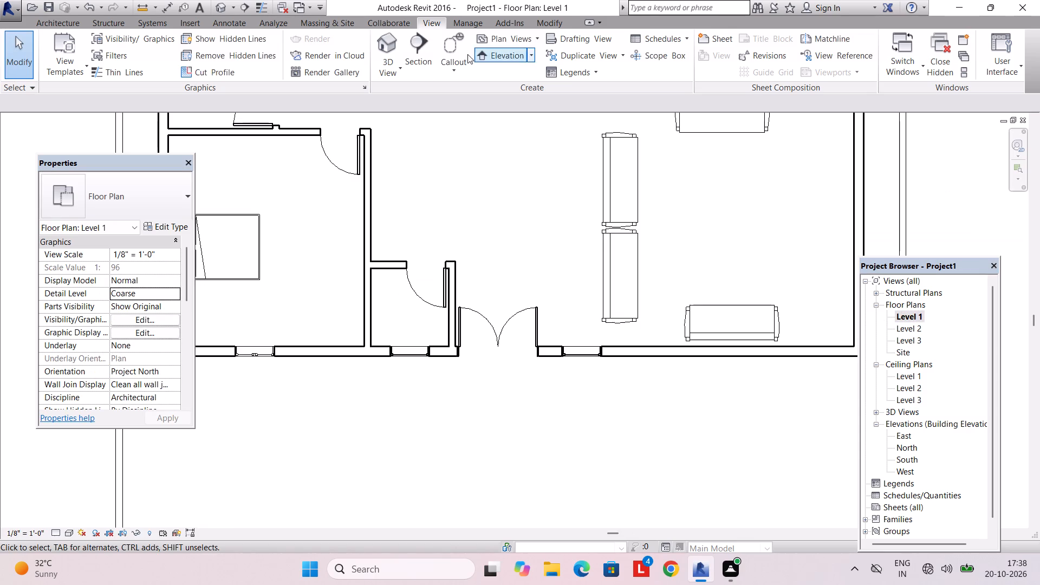
{"action": "left_click", "coordinate": [384, 69]}
{"action": "left_click", "coordinate": [405, 102]}
{"action": "middle_click_drag", "start_coordinate": [504, 235], "coordinate": [489, 359]}
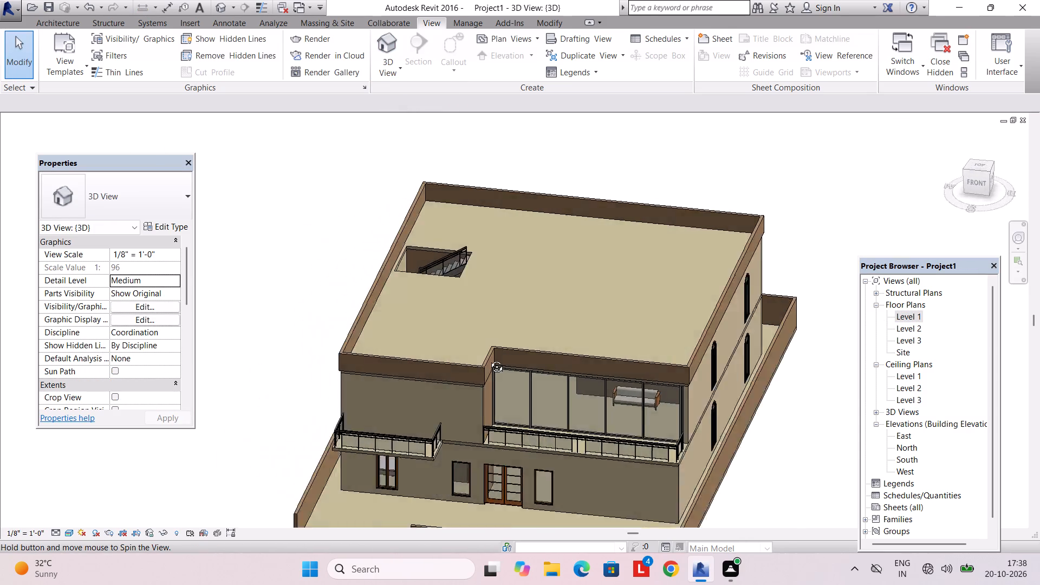
{"action": "middle_click_drag", "start_coordinate": [489, 359], "coordinate": [503, 283]}
{"action": "middle_click_drag", "start_coordinate": [508, 311], "coordinate": [575, 326]}
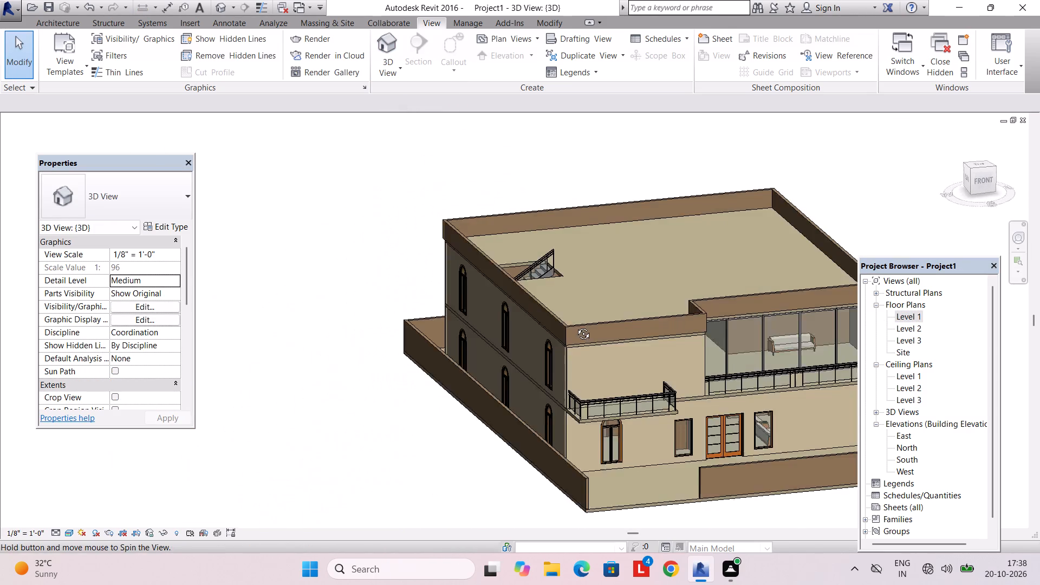
{"action": "middle_click_drag", "start_coordinate": [575, 326], "coordinate": [576, 278]}
Select all 9" Basic Wall instances and change their EXT WALL material's appearance colour to RGB 156-123-046.
{"action": "left_click", "coordinate": [612, 291]}
{"action": "type", "text": "SA"}
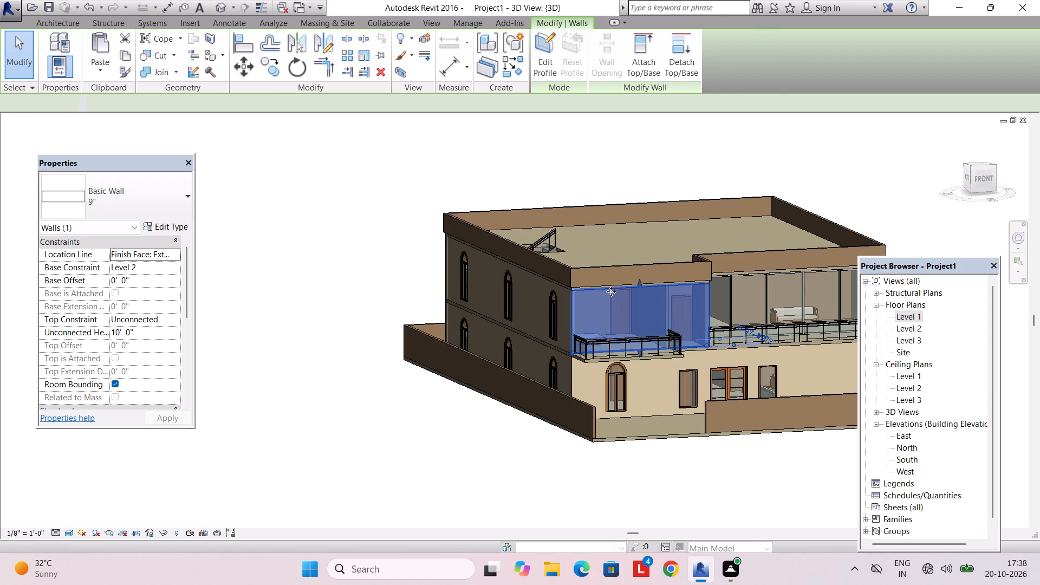
{"action": "left_click", "coordinate": [175, 230]}
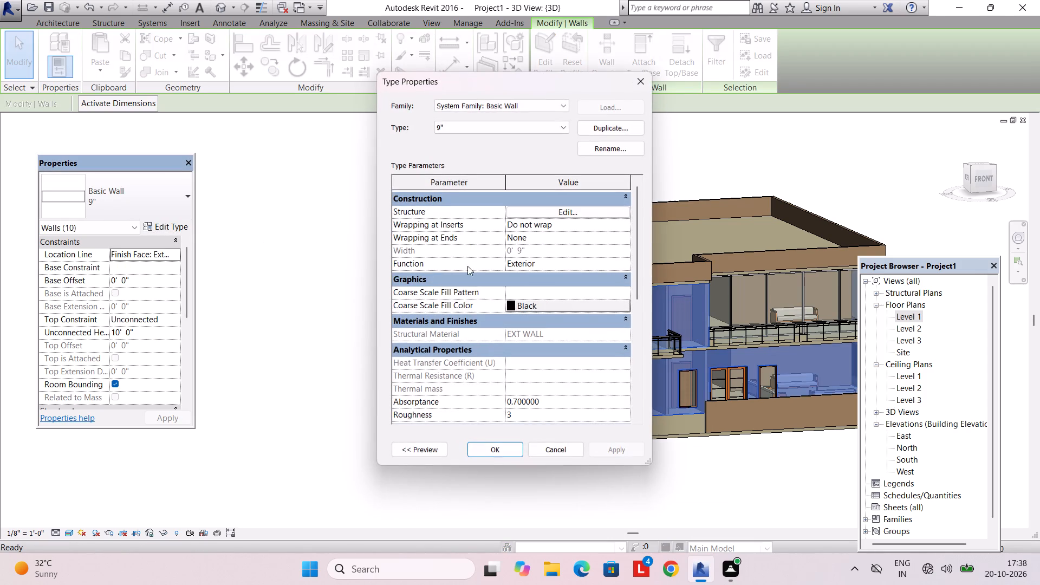
{"action": "left_click", "coordinate": [577, 211]}
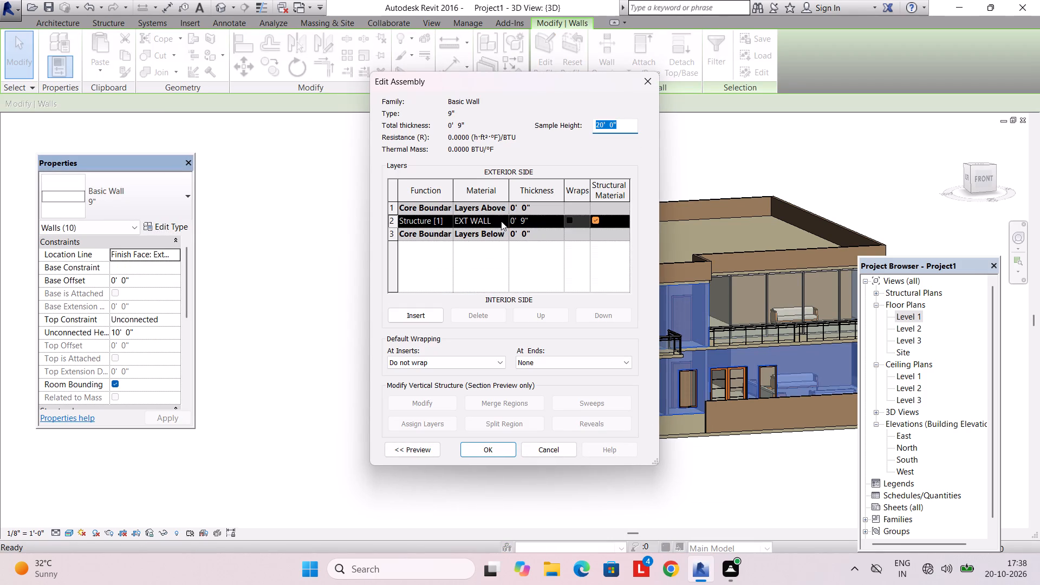
{"action": "left_click", "coordinate": [504, 218]}
{"action": "left_click", "coordinate": [499, 115]}
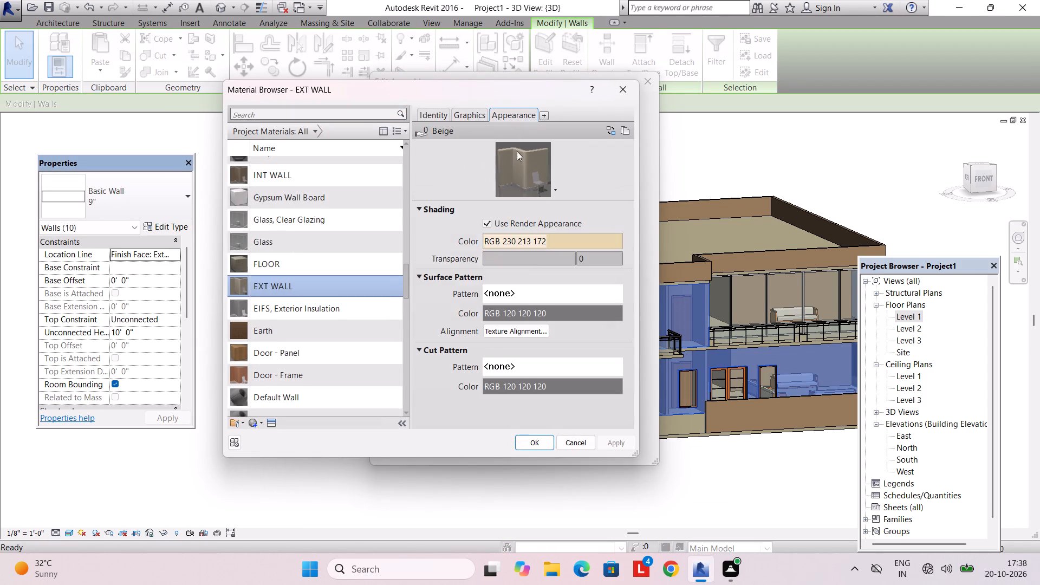
{"action": "left_click", "coordinate": [548, 238]}
{"action": "left_click_drag", "start_coordinate": [576, 197], "coordinate": [576, 226]}
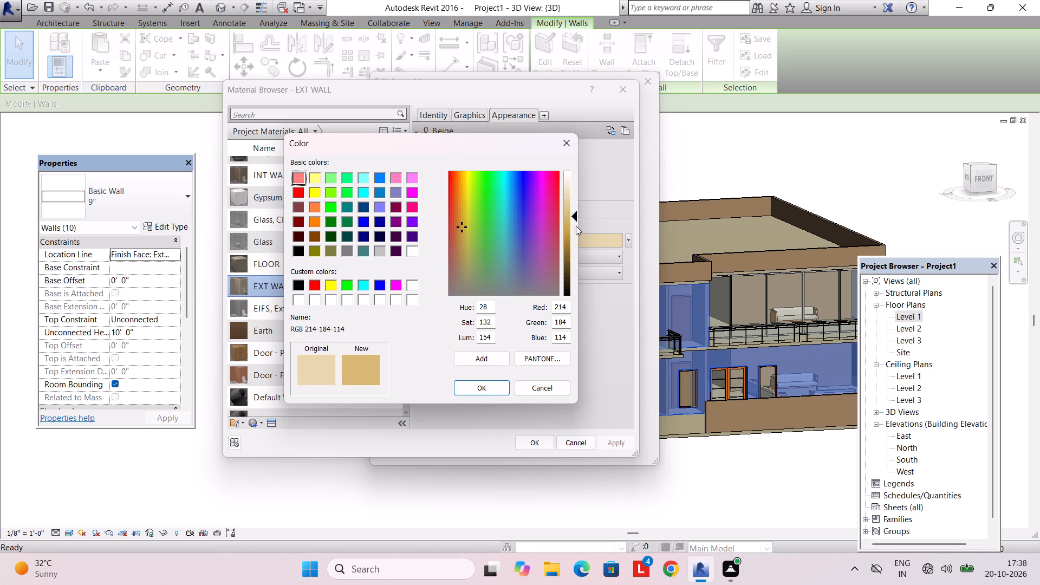
{"action": "left_click_drag", "start_coordinate": [576, 226], "coordinate": [576, 246]}
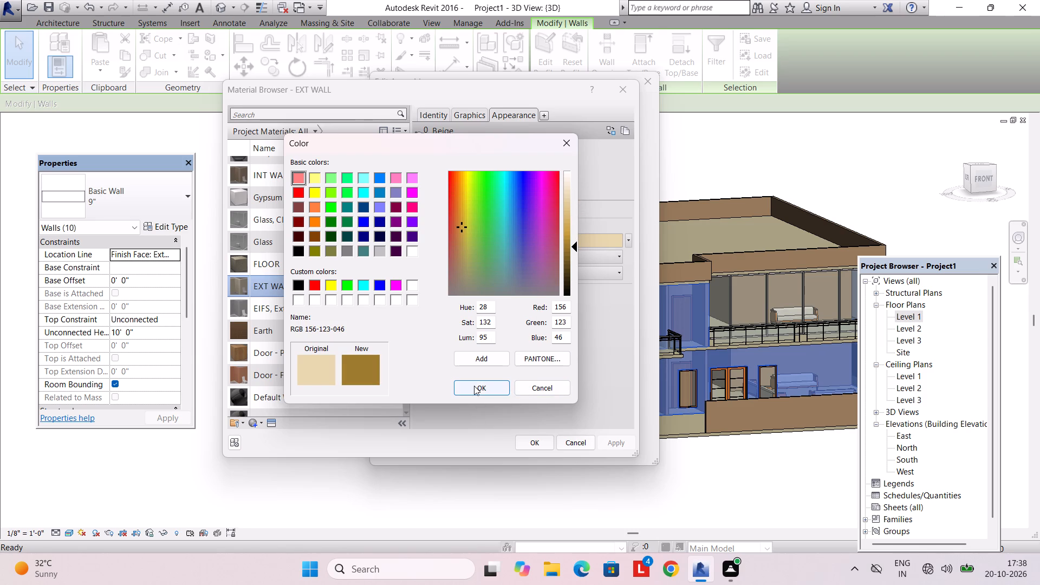
{"action": "left_click", "coordinate": [474, 386]}
{"action": "left_click", "coordinate": [526, 441]}
{"action": "left_click", "coordinate": [503, 450]}
{"action": "left_click", "coordinate": [503, 445]}
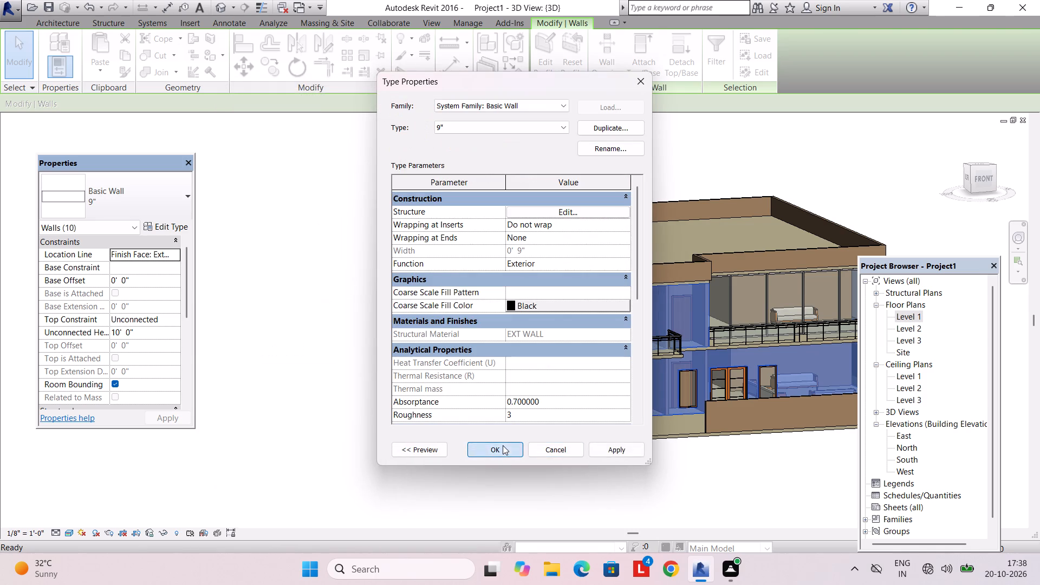
{"action": "key", "text": "Escape"}
Examine the recoloured exterior walls from the front and sides of the house.
{"action": "middle_click_drag", "start_coordinate": [616, 360], "coordinate": [546, 378], "text": "shift"}
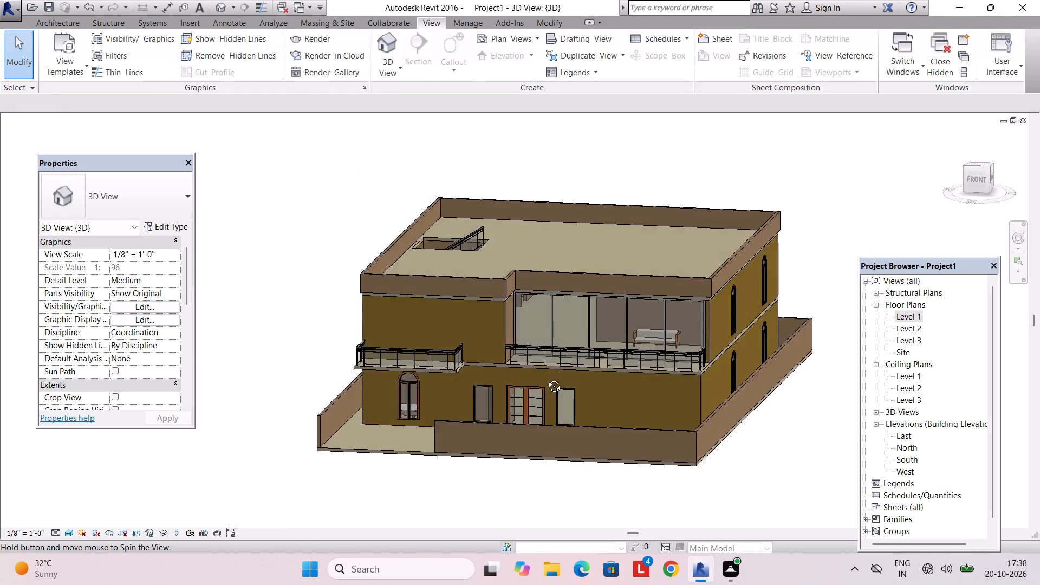
{"action": "middle_click_drag", "start_coordinate": [546, 378], "coordinate": [568, 343], "text": "shift"}
{"action": "middle_click_drag", "start_coordinate": [604, 353], "coordinate": [610, 352]}
{"action": "middle_click_drag", "start_coordinate": [616, 344], "coordinate": [604, 428]}
{"action": "middle_click_drag", "start_coordinate": [599, 409], "coordinate": [695, 444], "text": "shift"}
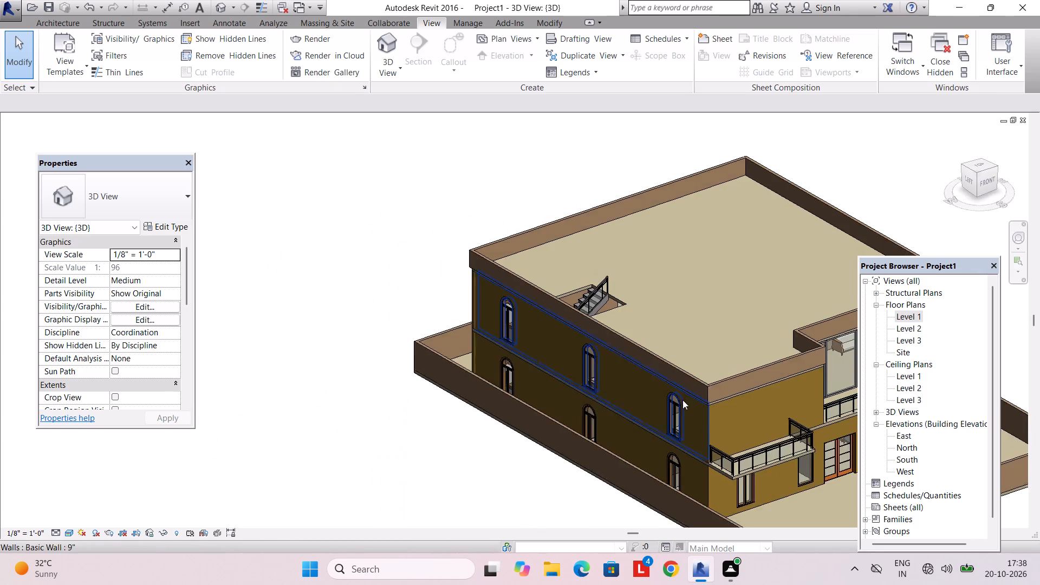
{"action": "middle_click_drag", "start_coordinate": [682, 399], "coordinate": [483, 367]}
{"action": "middle_click_drag", "start_coordinate": [599, 354], "coordinate": [472, 317]}
Create a toposurface in the Level 1 plan from points at elevation 0' 0" placed all around the compound wall.
{"action": "double_click", "coordinate": [915, 314]}
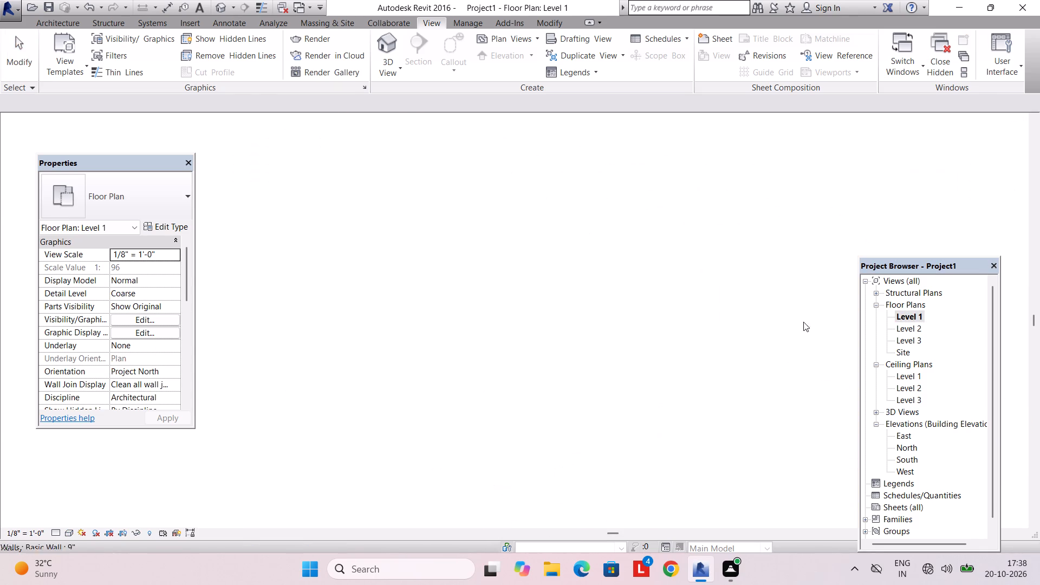
{"action": "scroll", "coordinate": [666, 318], "scroll_direction": "down", "scroll_amount": 3}
{"action": "middle_click_drag", "start_coordinate": [638, 326], "coordinate": [611, 257]}
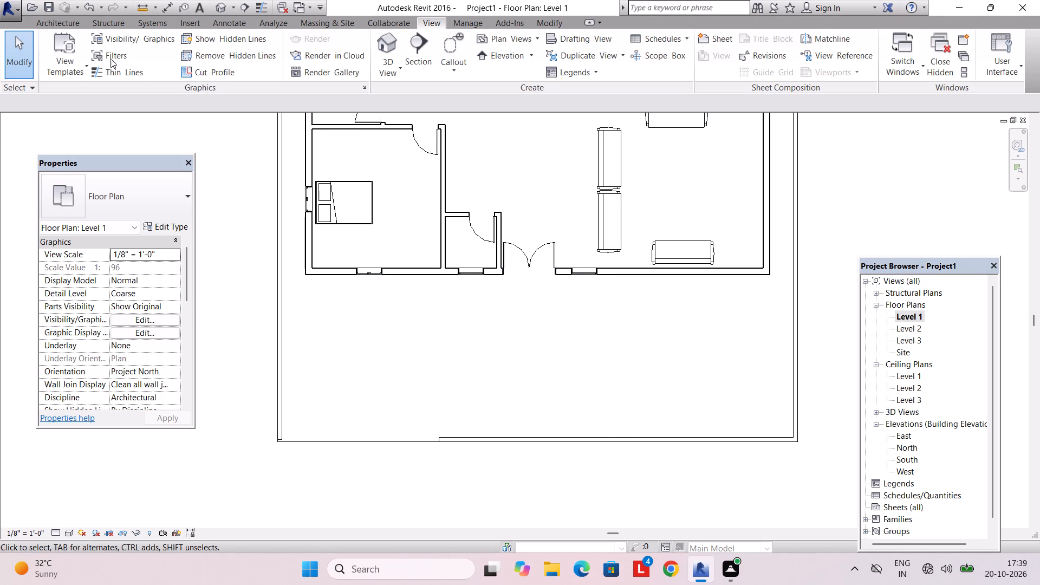
{"action": "left_click", "coordinate": [75, 23]}
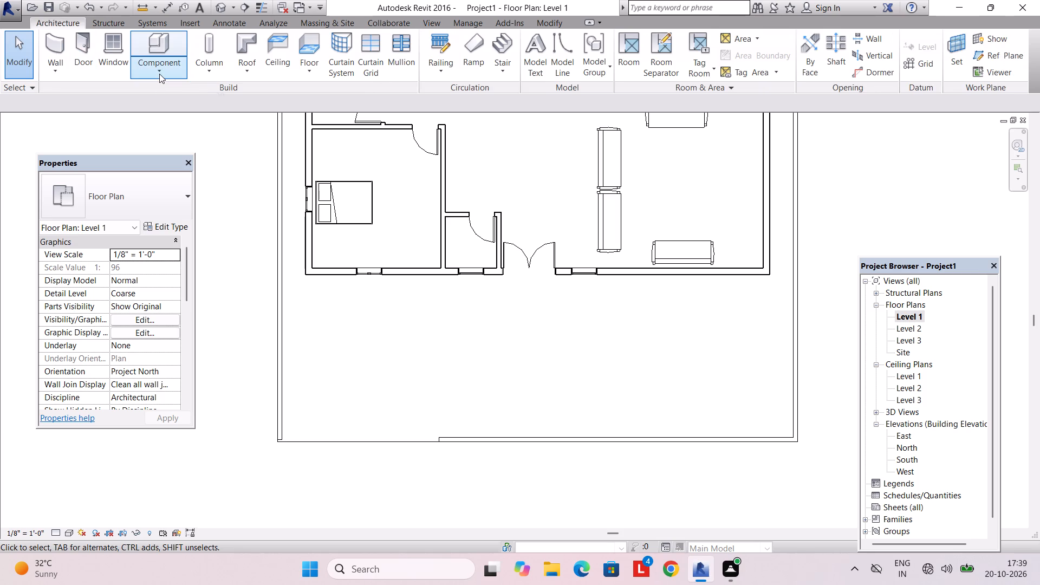
{"action": "left_click", "coordinate": [331, 25]}
{"action": "left_click", "coordinate": [313, 48]}
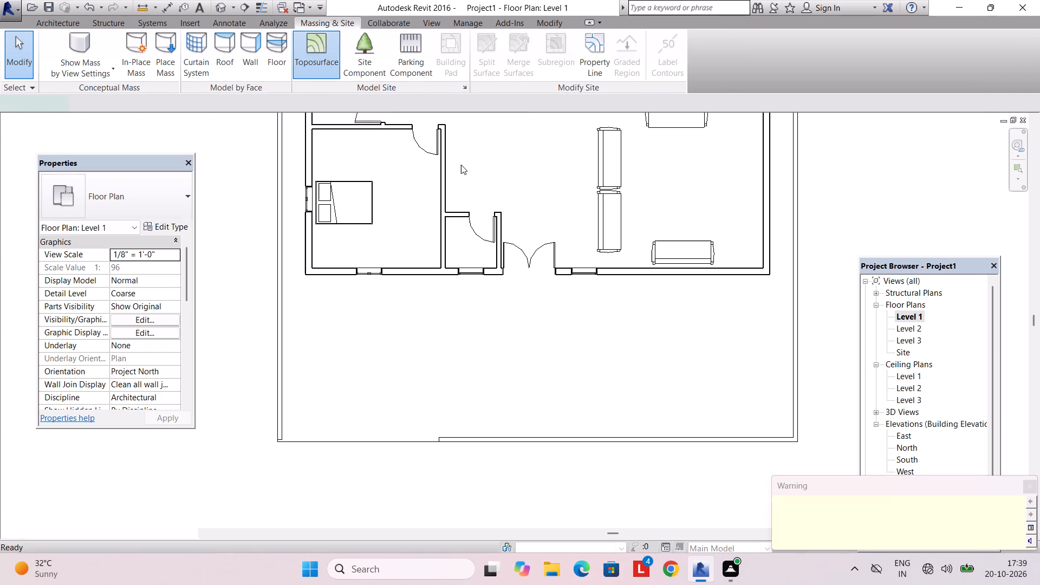
{"action": "scroll", "coordinate": [463, 166], "scroll_direction": "down", "scroll_amount": 9}
{"action": "middle_click_drag", "start_coordinate": [463, 165], "coordinate": [454, 278]}
{"action": "middle_click_drag", "start_coordinate": [420, 183], "coordinate": [430, 248]}
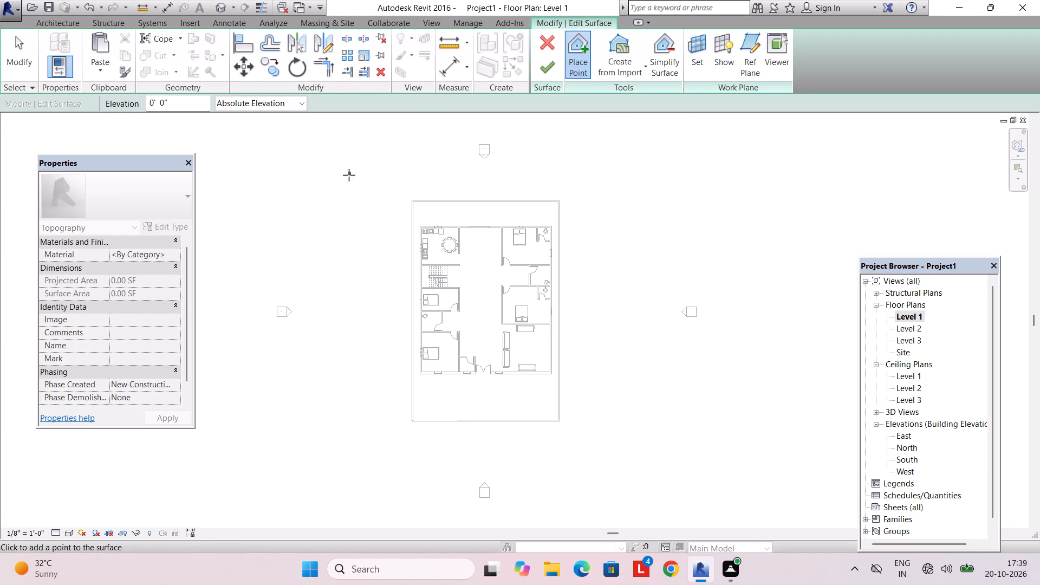
{"action": "left_click", "coordinate": [335, 174]}
{"action": "left_click_drag", "start_coordinate": [486, 171], "coordinate": [509, 172]}
{"action": "left_click", "coordinate": [656, 172]}
{"action": "left_click", "coordinate": [665, 391]}
{"action": "left_click", "coordinate": [674, 463]}
{"action": "left_click", "coordinate": [548, 470]}
{"action": "left_click_drag", "start_coordinate": [391, 465], "coordinate": [391, 465]}
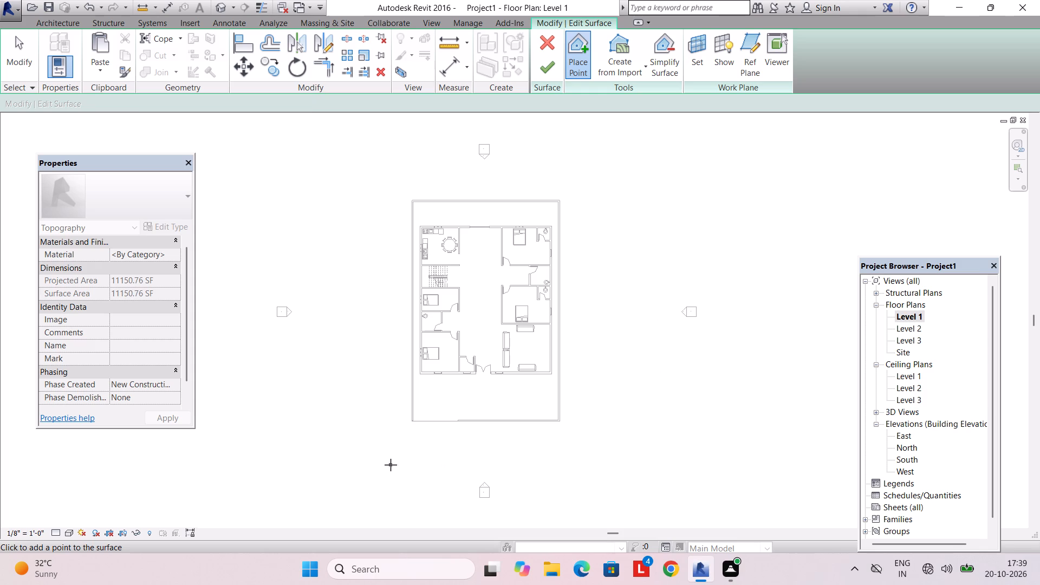
{"action": "left_click_drag", "start_coordinate": [391, 465], "coordinate": [374, 457]}
{"action": "left_click", "coordinate": [321, 185]}
{"action": "left_click", "coordinate": [557, 67]}
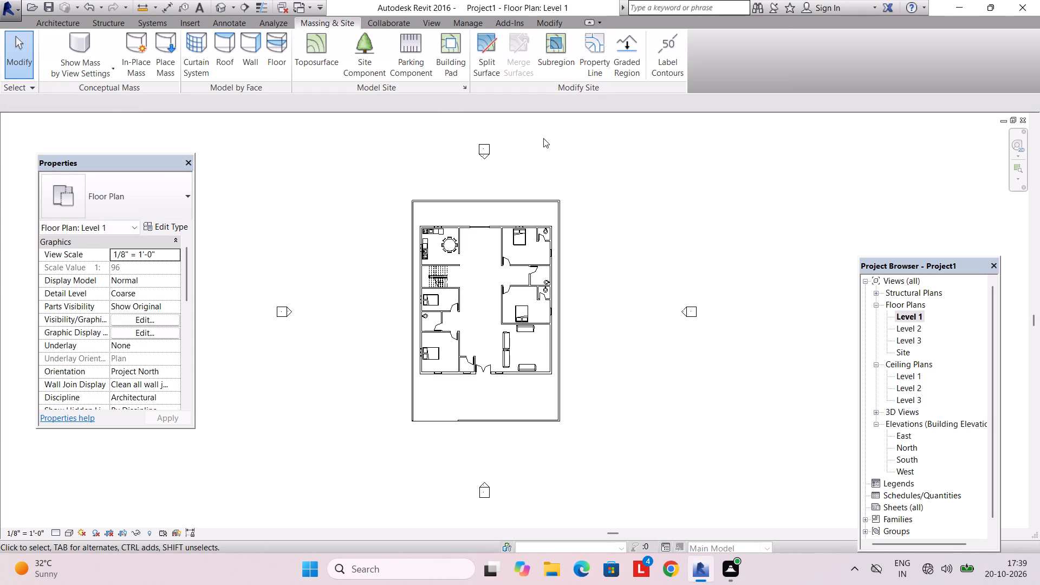
Open the default 3D view and examine the toposurface around the house, its properties and its surface editing mode.
{"action": "key", "text": "Escape"}
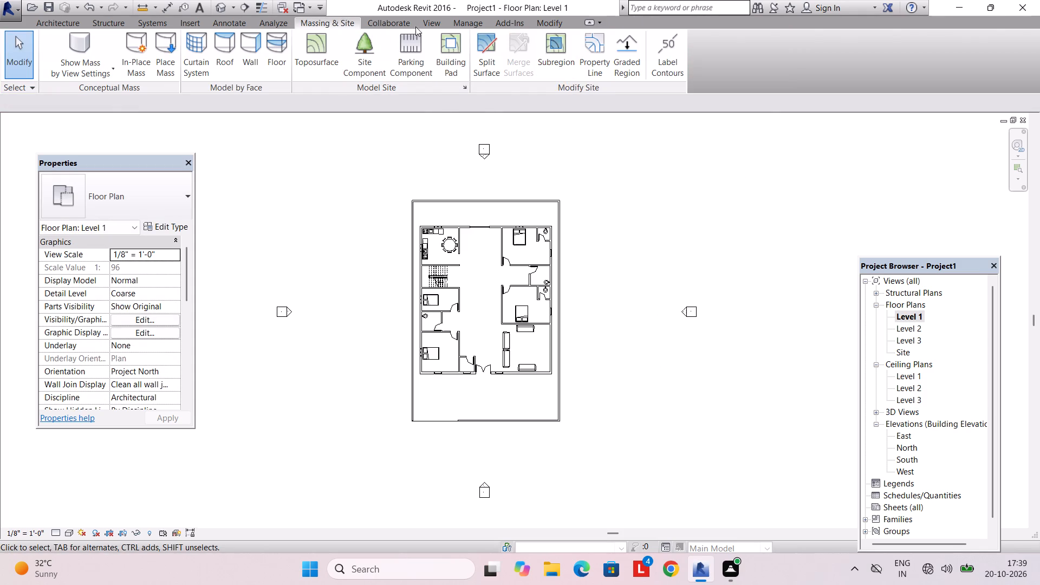
{"action": "left_click", "coordinate": [425, 18]}
{"action": "left_click", "coordinate": [383, 36]}
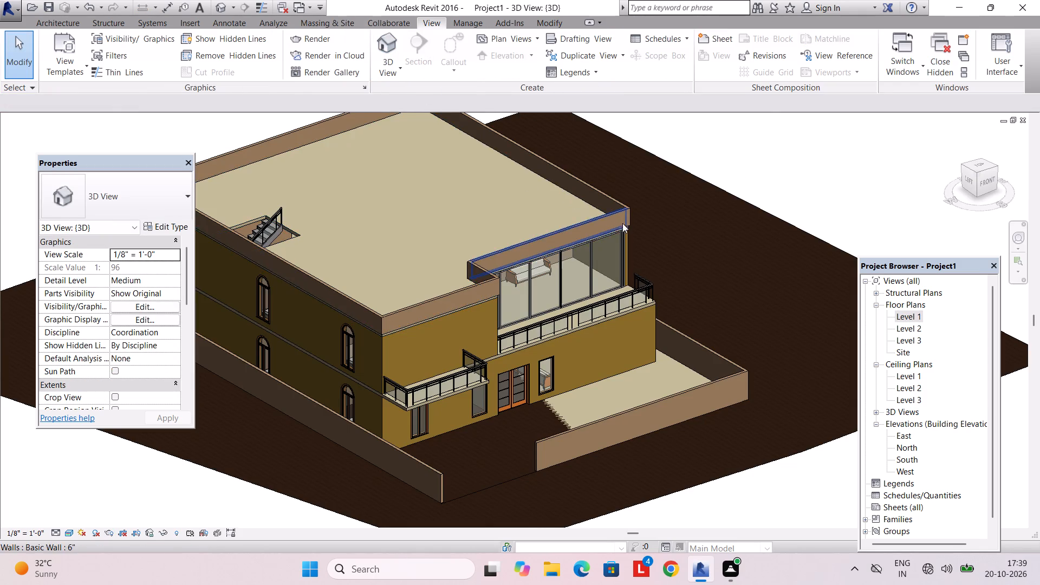
{"action": "middle_click_drag", "start_coordinate": [629, 225], "coordinate": [558, 146], "text": "shift"}
{"action": "left_click", "coordinate": [629, 407]}
{"action": "left_click", "coordinate": [609, 412]}
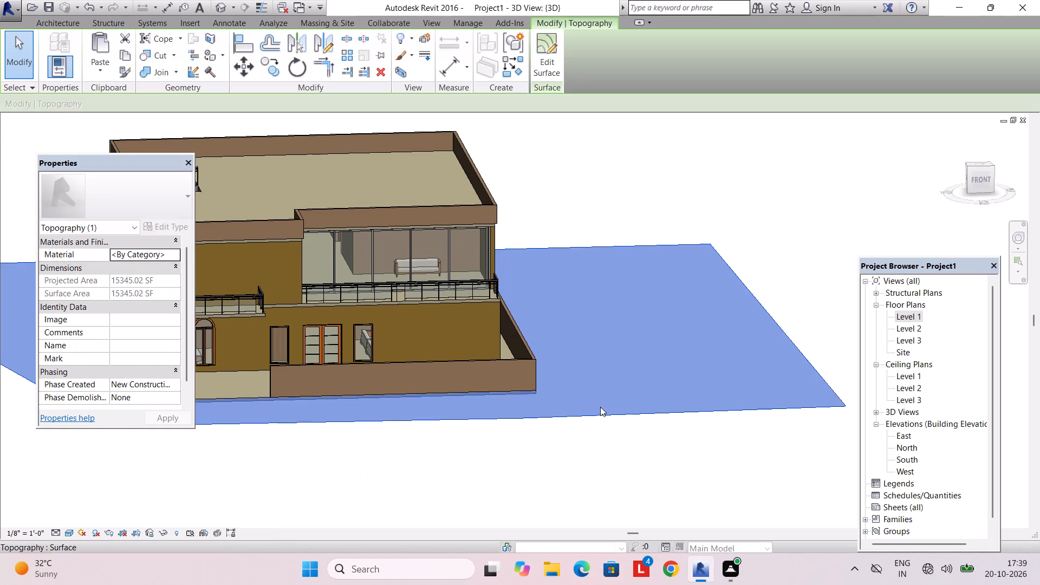
{"action": "middle_click_drag", "start_coordinate": [578, 370], "coordinate": [732, 357]}
{"action": "scroll", "coordinate": [142, 306], "scroll_direction": "down", "scroll_amount": 3}
{"action": "scroll", "coordinate": [142, 306], "scroll_direction": "up", "scroll_amount": 4}
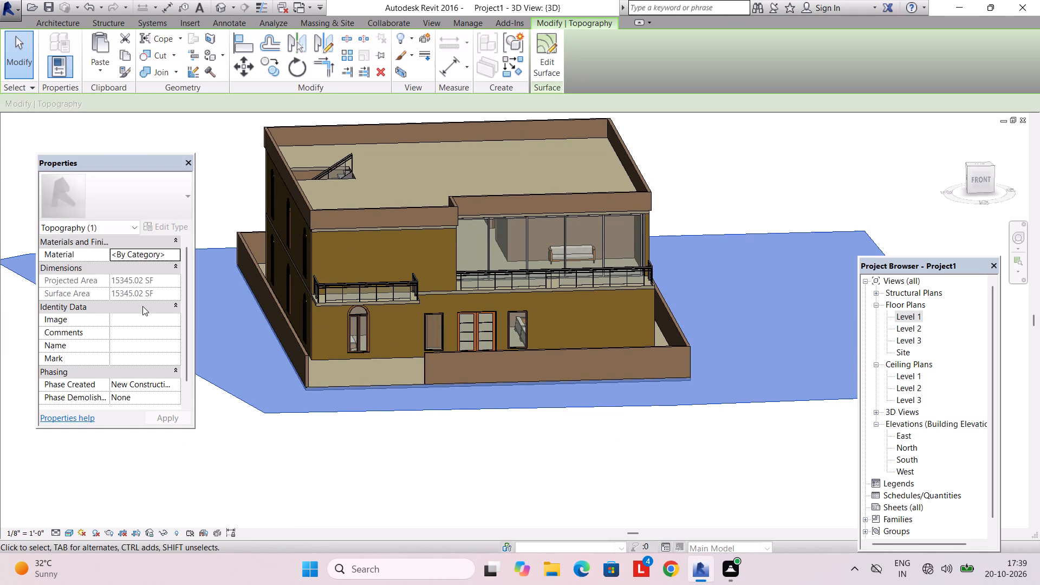
{"action": "scroll", "coordinate": [142, 306], "scroll_direction": "up", "scroll_amount": 3}
{"action": "middle_click_drag", "start_coordinate": [336, 236], "coordinate": [369, 261], "text": "shift"}
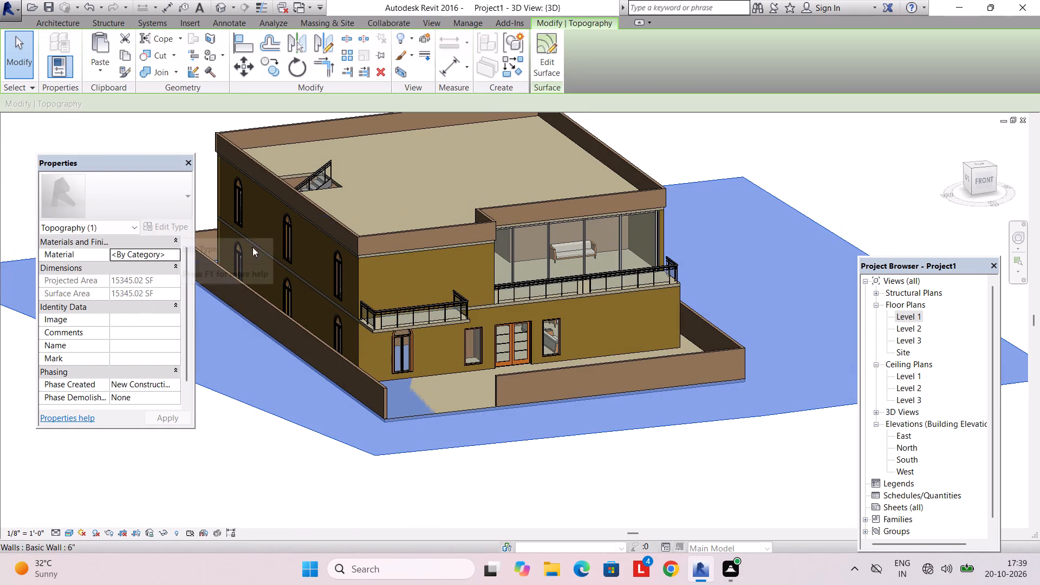
{"action": "key", "text": "Escape"}
{"action": "key", "text": "Escape"}
{"action": "left_click", "coordinate": [645, 430]}
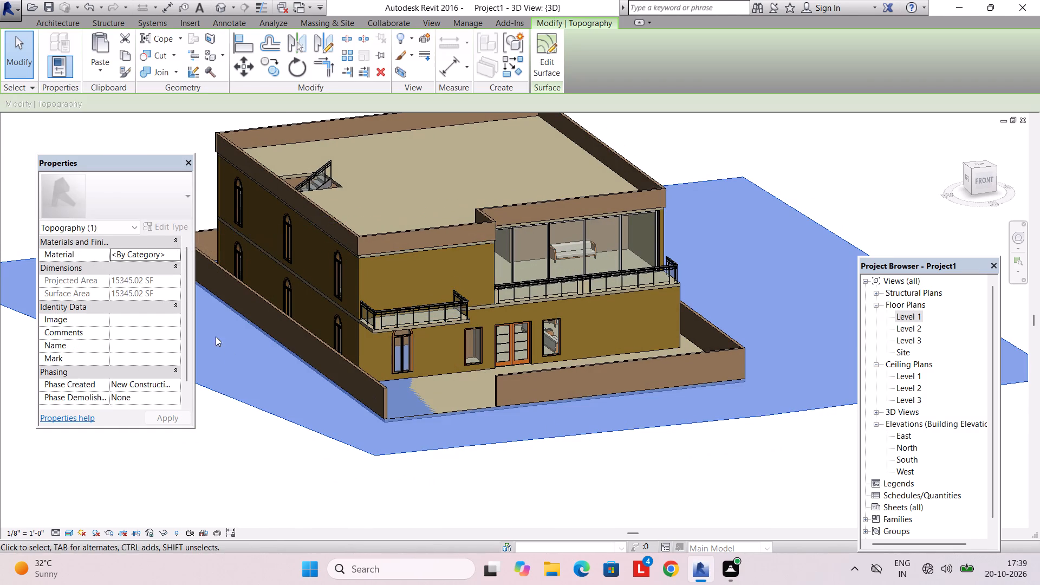
{"action": "middle_click_drag", "start_coordinate": [203, 274], "coordinate": [252, 295], "text": "shift"}
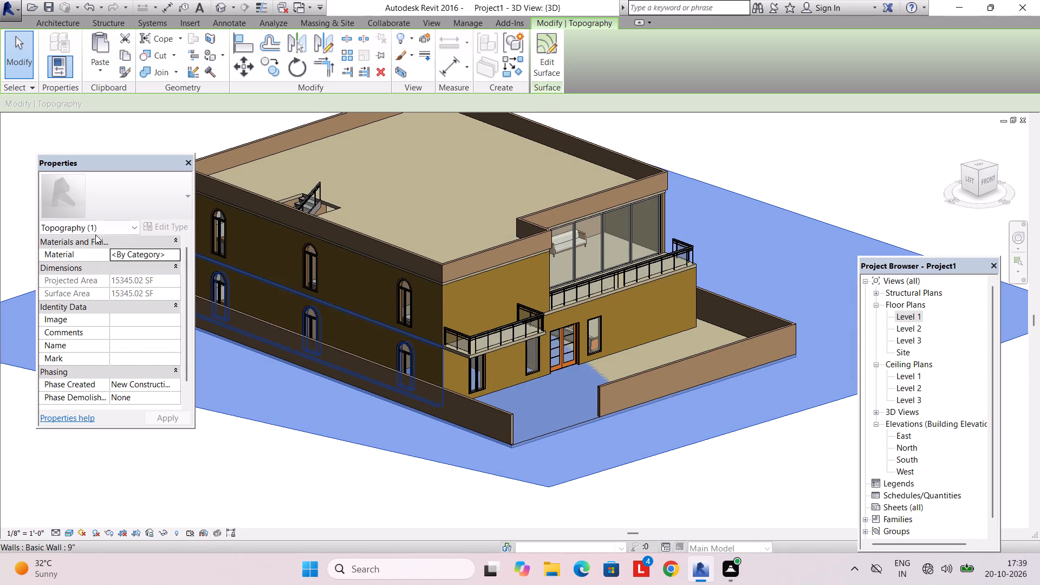
{"action": "left_click", "coordinate": [105, 230]}
{"action": "left_click", "coordinate": [105, 230]}
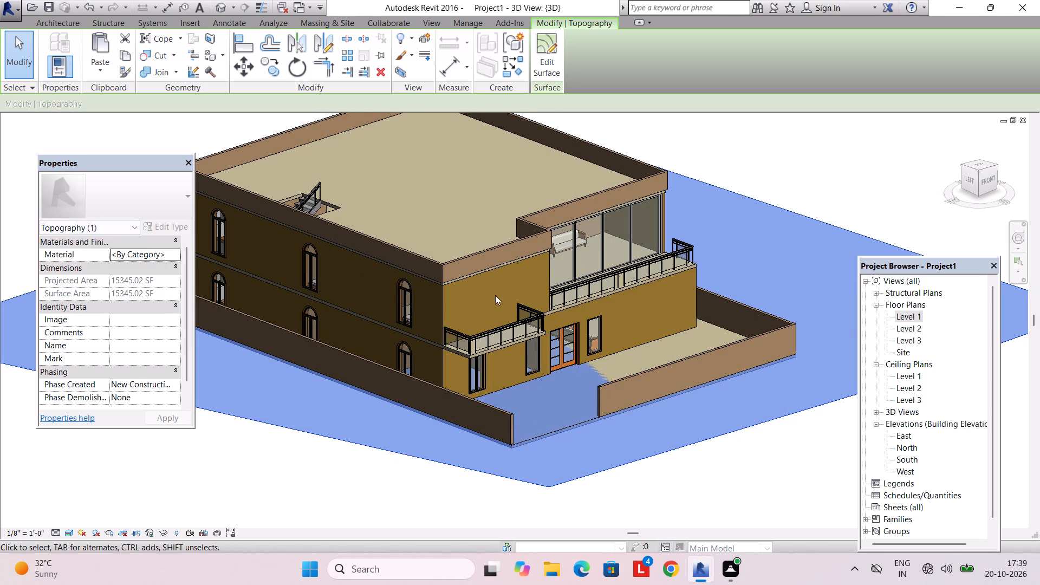
{"action": "scroll", "coordinate": [167, 296], "scroll_direction": "up", "scroll_amount": 2}
{"action": "scroll", "coordinate": [167, 296], "scroll_direction": "down", "scroll_amount": 3}
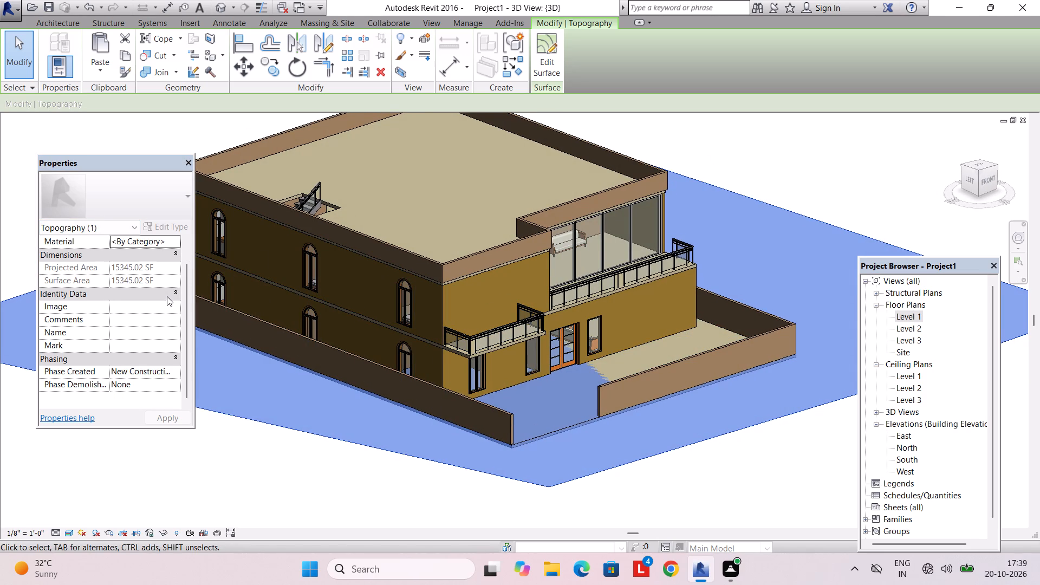
{"action": "scroll", "coordinate": [164, 268], "scroll_direction": "up", "scroll_amount": 2}
{"action": "left_click", "coordinate": [545, 75]}
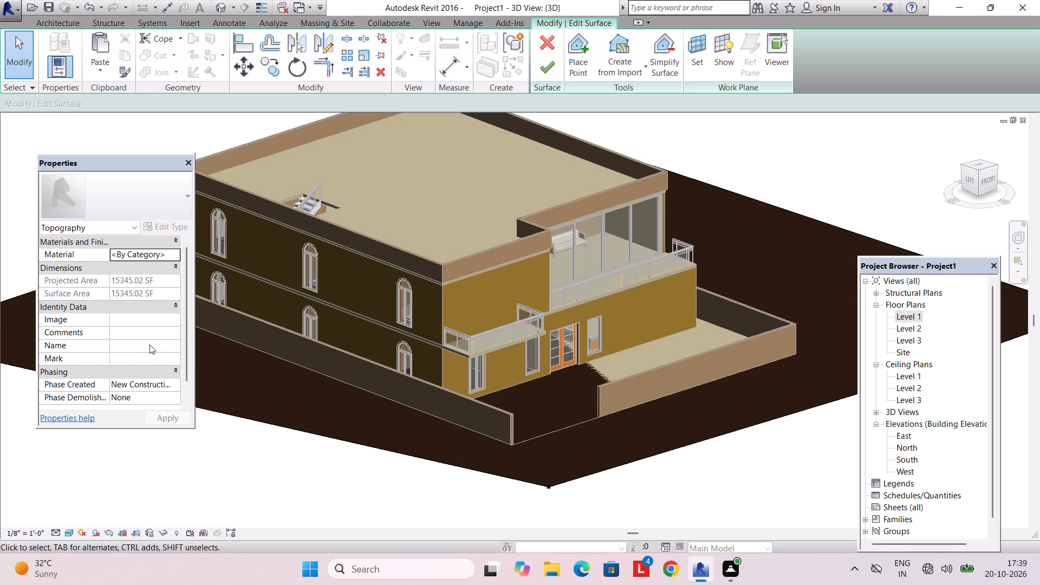
{"action": "left_click", "coordinate": [551, 61]}
Delete the toposurface surrounding the house.
{"action": "left_click", "coordinate": [671, 452]}
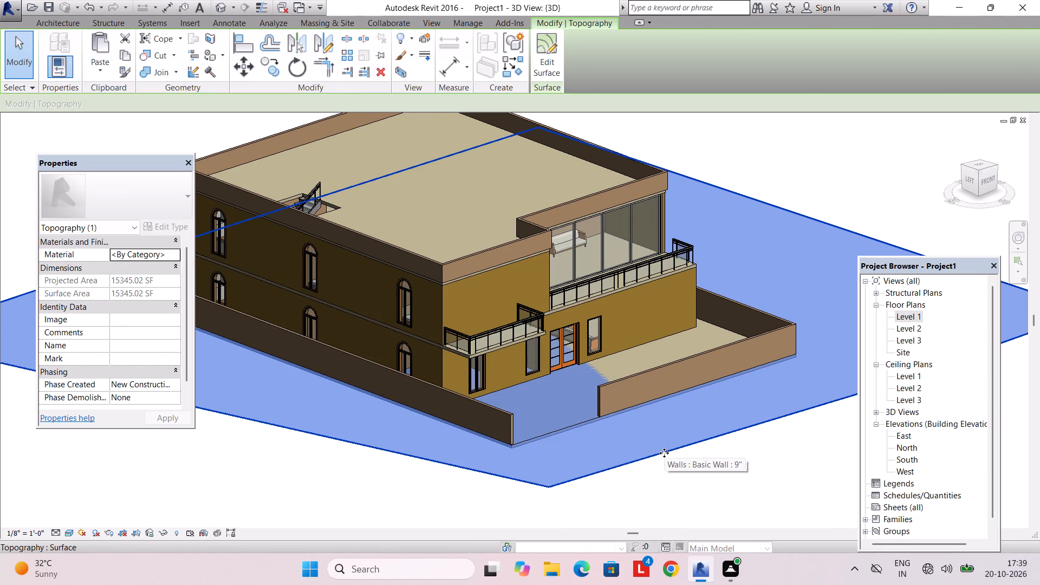
{"action": "key", "text": "Delete"}
{"action": "middle_click_drag", "start_coordinate": [553, 417], "coordinate": [478, 419], "text": "shift"}
{"action": "scroll", "coordinate": [479, 417], "scroll_direction": "down", "scroll_amount": 4}
{"action": "middle_click_drag", "start_coordinate": [480, 416], "coordinate": [470, 435], "text": "shift"}
Create a new toposurface in the Level 1 plan from ten points at absolute elevation 0' 0" placed around the compound wall.
{"action": "double_click", "coordinate": [904, 316]}
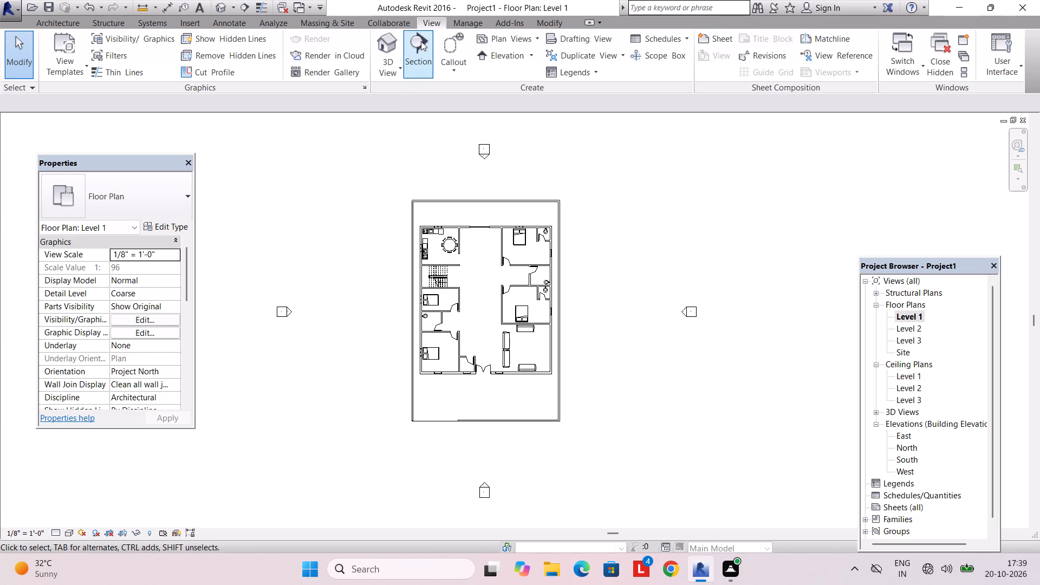
{"action": "left_click", "coordinate": [325, 21]}
{"action": "left_click", "coordinate": [317, 53]}
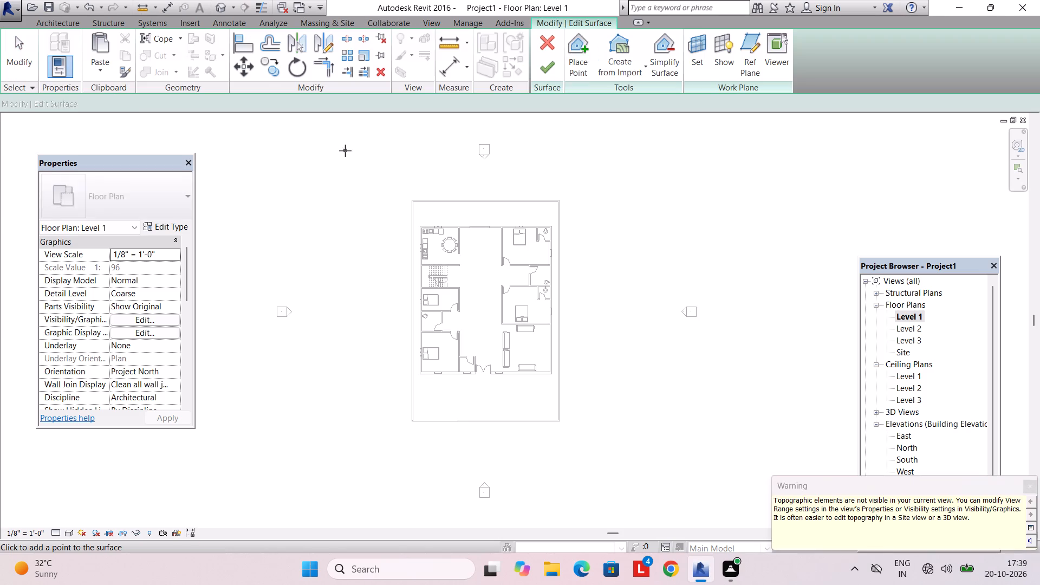
{"action": "left_click", "coordinate": [341, 170]}
{"action": "left_click_drag", "start_coordinate": [502, 175], "coordinate": [509, 175]}
{"action": "left_click", "coordinate": [639, 183]}
{"action": "left_click_drag", "start_coordinate": [641, 304], "coordinate": [642, 311]}
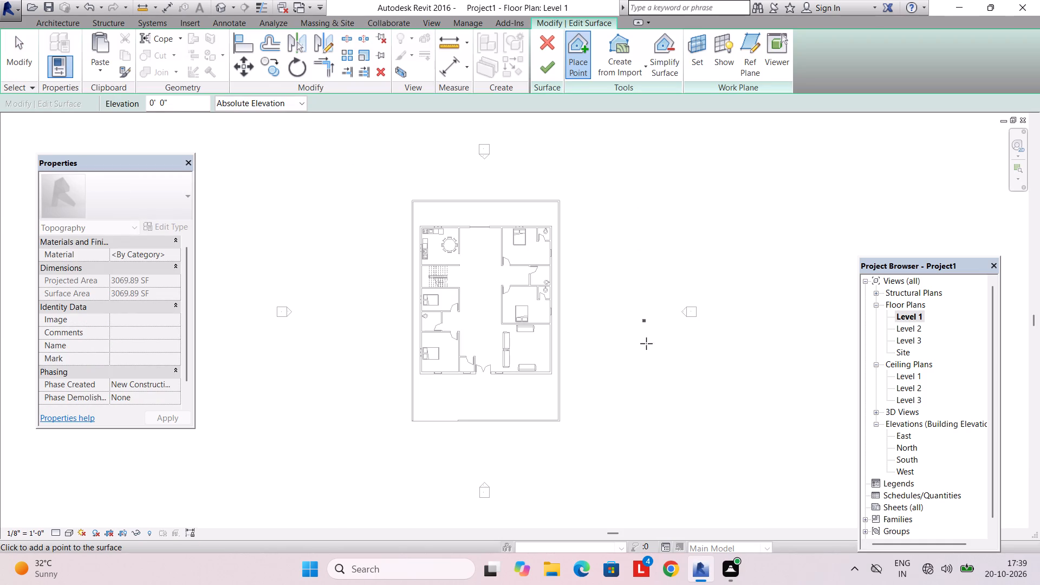
{"action": "left_click_drag", "start_coordinate": [659, 437], "coordinate": [658, 442]}
{"action": "left_click", "coordinate": [629, 477]}
{"action": "left_click_drag", "start_coordinate": [489, 460], "coordinate": [483, 460]}
{"action": "left_click", "coordinate": [365, 448]}
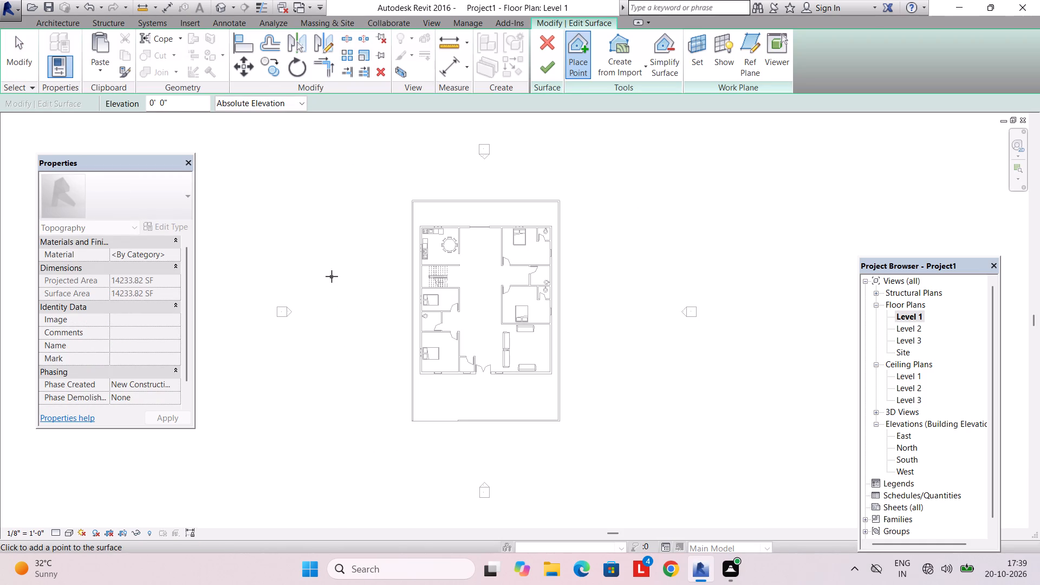
{"action": "left_click", "coordinate": [331, 276]}
{"action": "left_click", "coordinate": [362, 186]}
{"action": "left_click", "coordinate": [548, 63]}
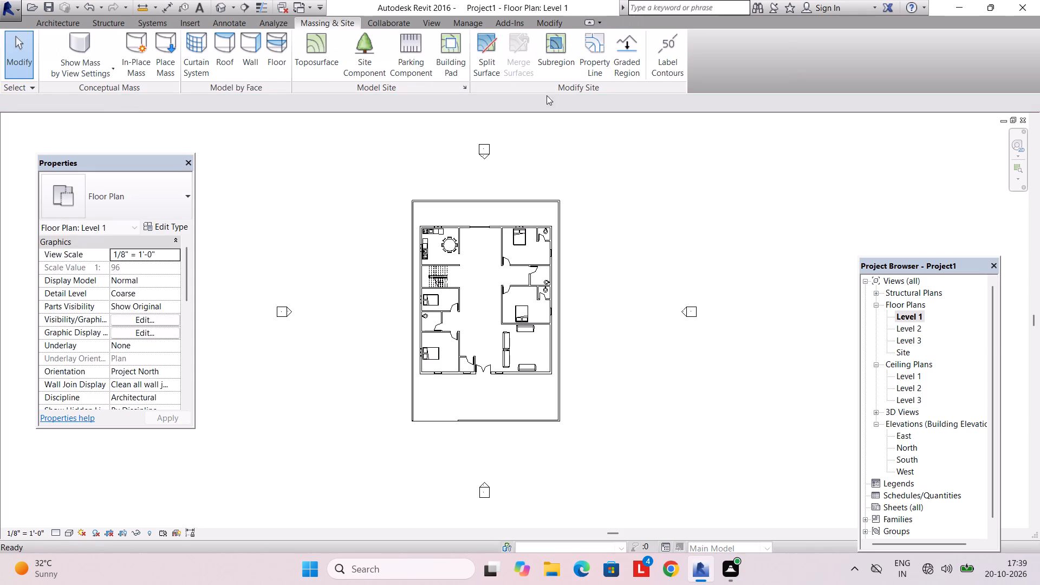
Edit the new toposurface in the default 3D view, moving its two front corner boundary points farther out from the house.
{"action": "left_click", "coordinate": [426, 25]}
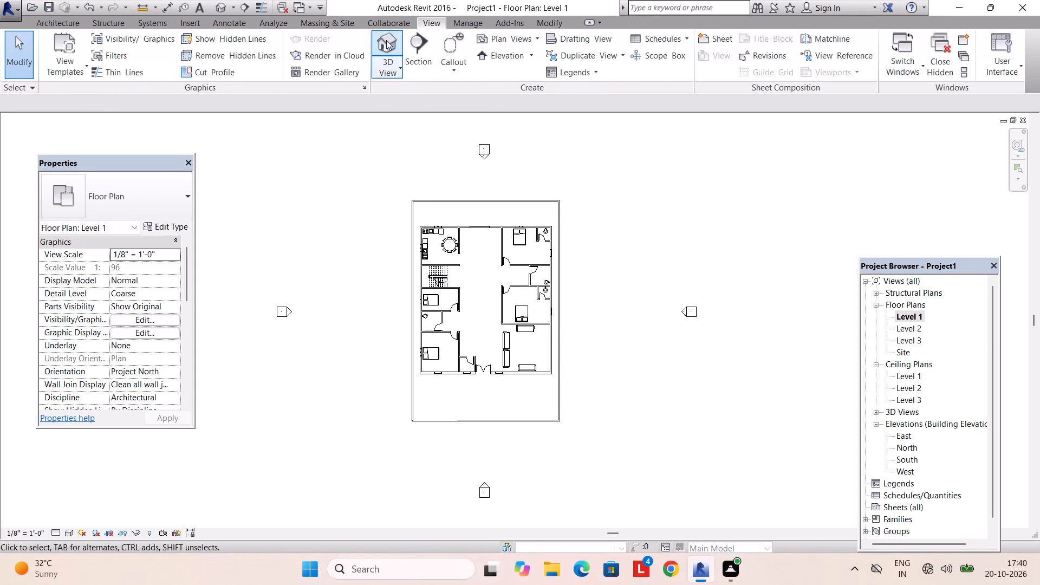
{"action": "left_click", "coordinate": [386, 40]}
{"action": "scroll", "coordinate": [588, 323], "scroll_direction": "down", "scroll_amount": 1}
{"action": "middle_click_drag", "start_coordinate": [589, 328], "coordinate": [587, 372], "text": "shift"}
{"action": "left_click", "coordinate": [613, 456]}
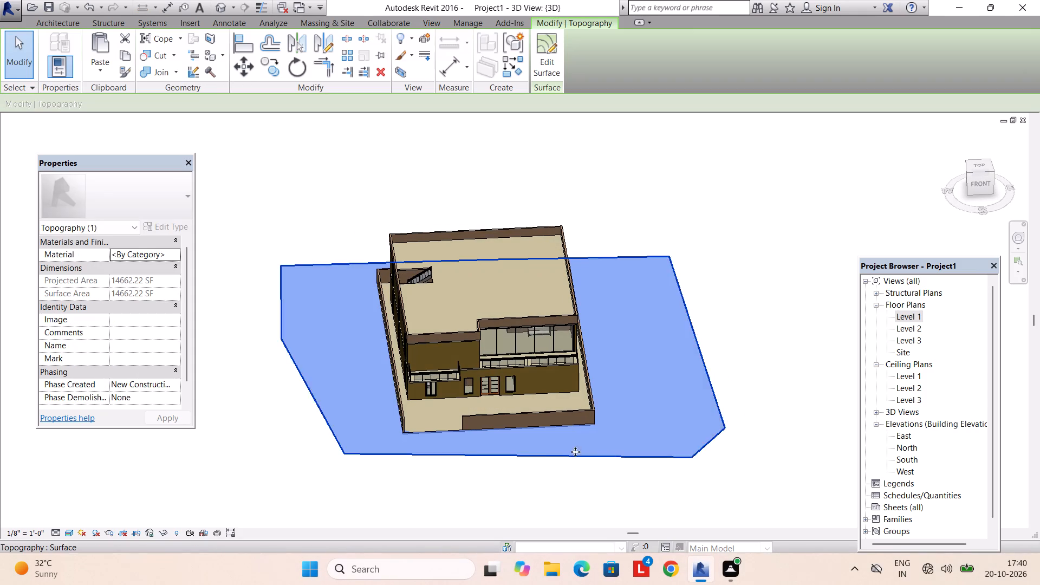
{"action": "scroll", "coordinate": [170, 340], "scroll_direction": "up", "scroll_amount": 3}
{"action": "scroll", "coordinate": [170, 338], "scroll_direction": "down", "scroll_amount": 5}
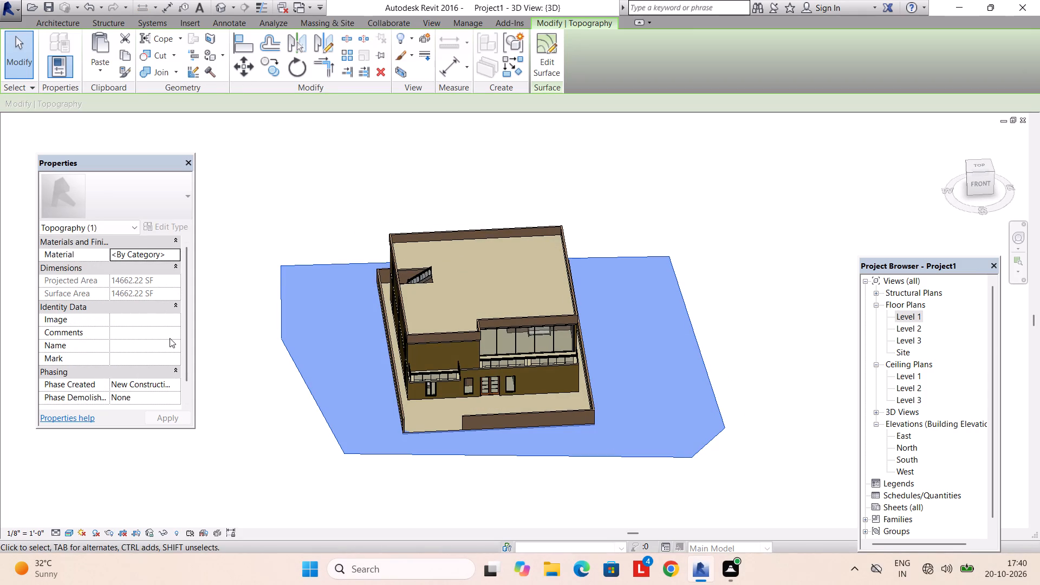
{"action": "scroll", "coordinate": [170, 338], "scroll_direction": "up", "scroll_amount": 7}
{"action": "left_click", "coordinate": [539, 78]}
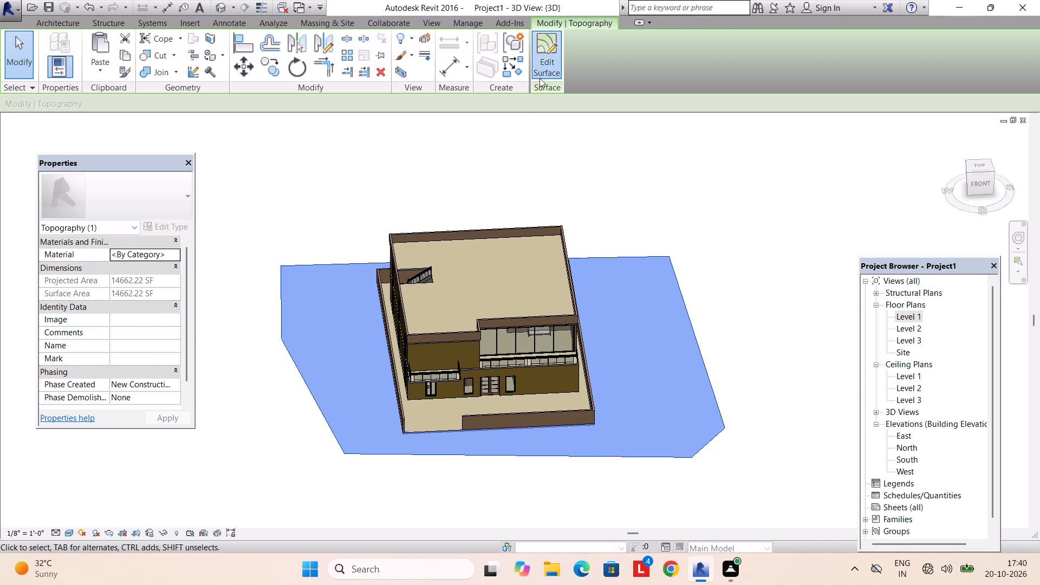
{"action": "scroll", "coordinate": [131, 337], "scroll_direction": "down", "scroll_amount": 3}
{"action": "scroll", "coordinate": [131, 337], "scroll_direction": "up", "scroll_amount": 4}
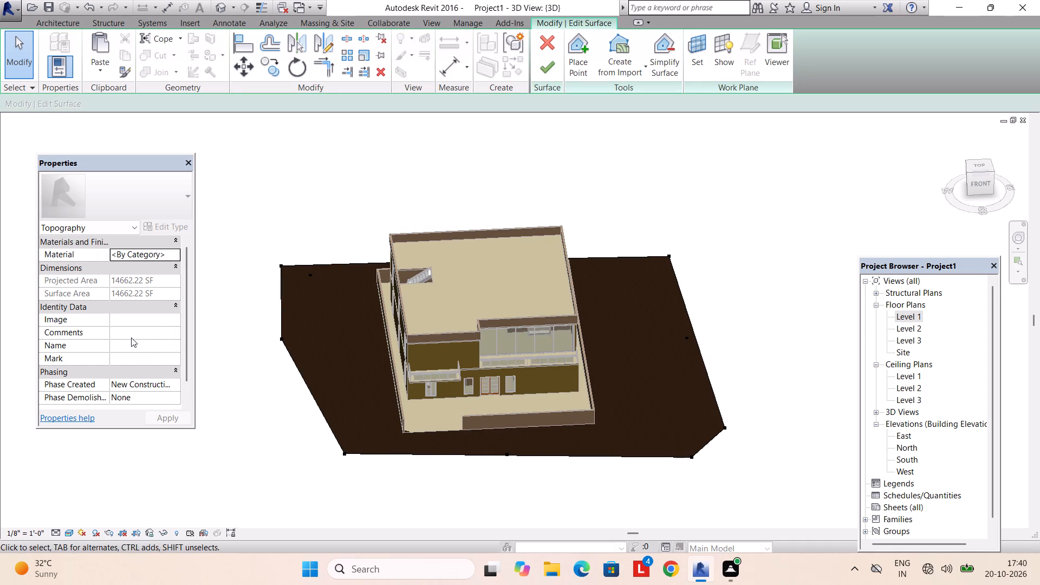
{"action": "left_click_drag", "start_coordinate": [348, 454], "coordinate": [344, 460]}
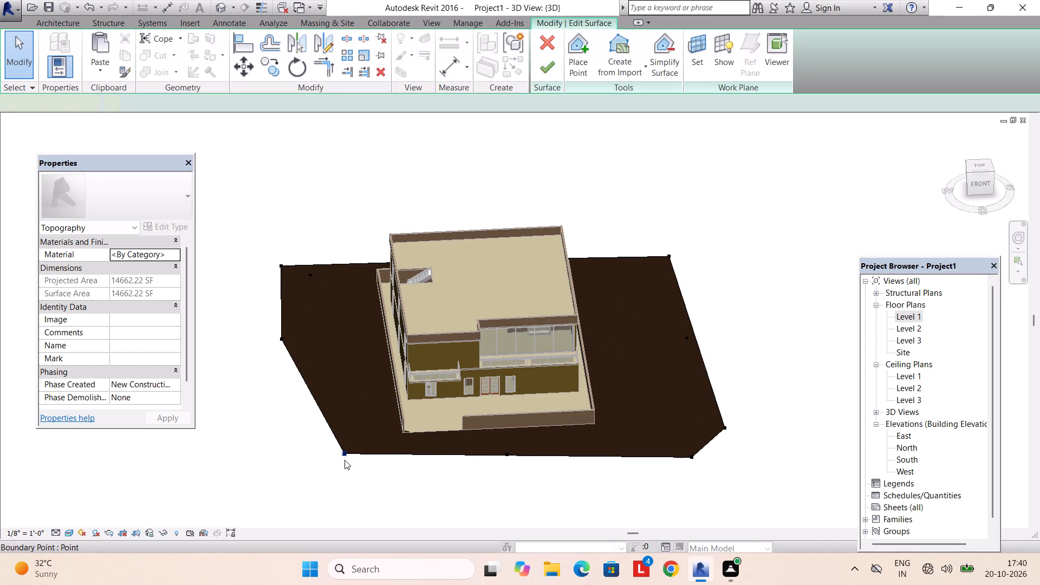
{"action": "left_click_drag", "start_coordinate": [344, 460], "coordinate": [334, 485]}
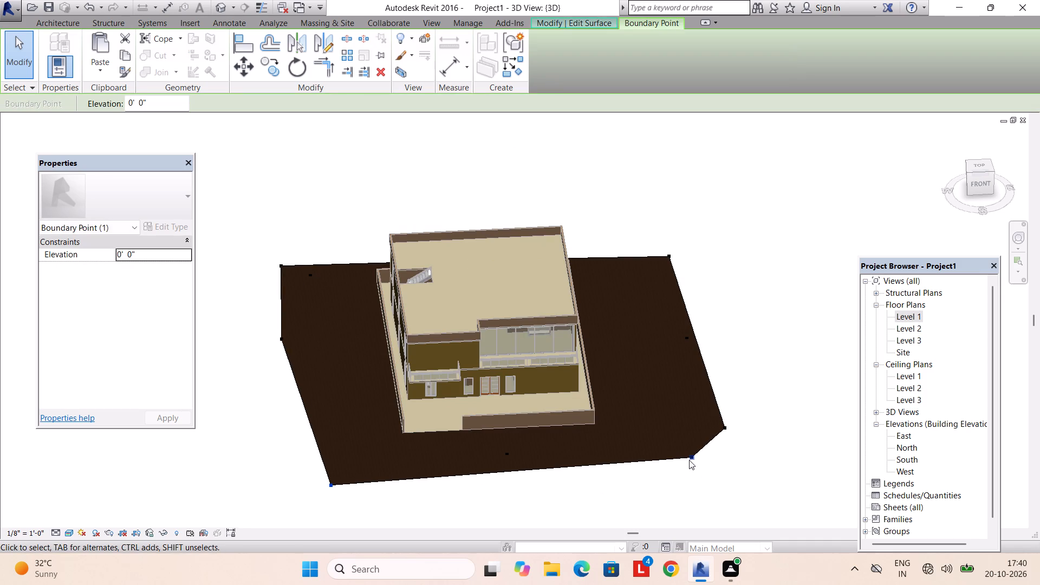
{"action": "left_click_drag", "start_coordinate": [689, 460], "coordinate": [720, 489]}
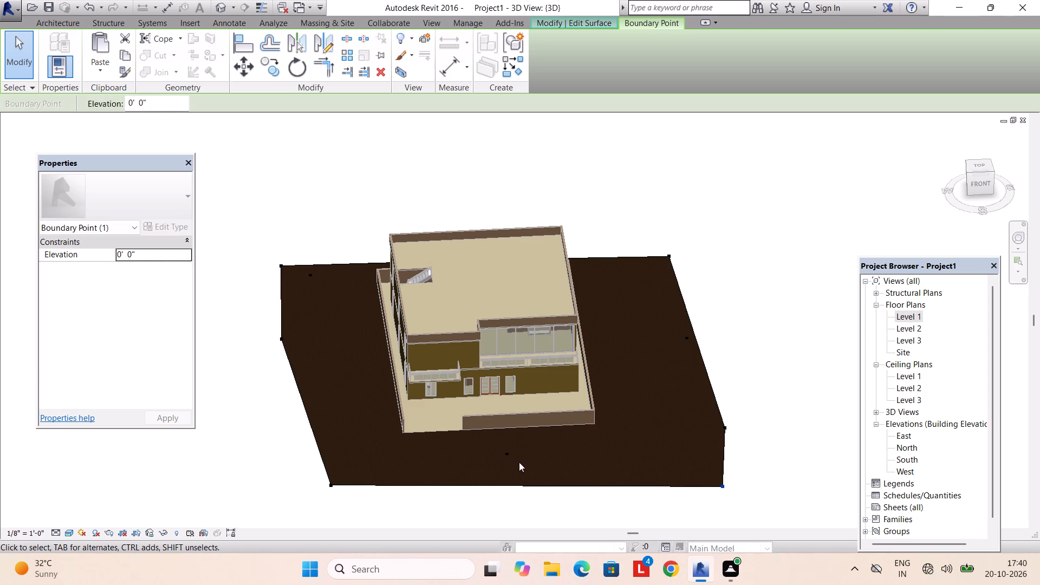
Set the elevation of the toposurface's front-right corner boundary point to -0' 6" and finish the surface edit.
{"action": "scroll", "coordinate": [519, 462], "scroll_direction": "up", "scroll_amount": 20}
{"action": "scroll", "coordinate": [519, 462], "scroll_direction": "up", "scroll_amount": 7}
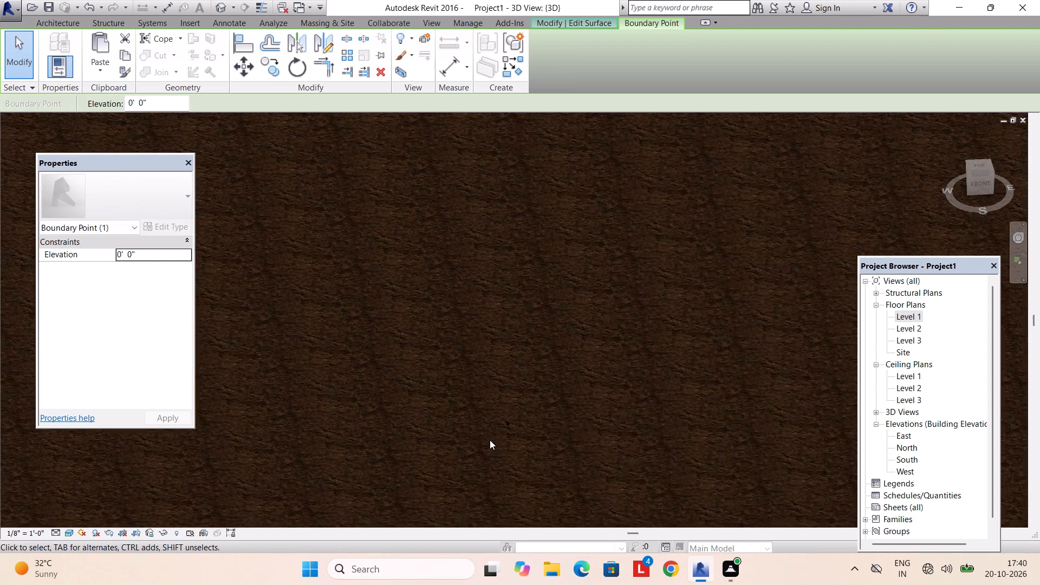
{"action": "scroll", "coordinate": [490, 440], "scroll_direction": "up", "scroll_amount": 7}
{"action": "scroll", "coordinate": [517, 418], "scroll_direction": "down", "scroll_amount": 20}
{"action": "scroll", "coordinate": [517, 418], "scroll_direction": "down", "scroll_amount": 13}
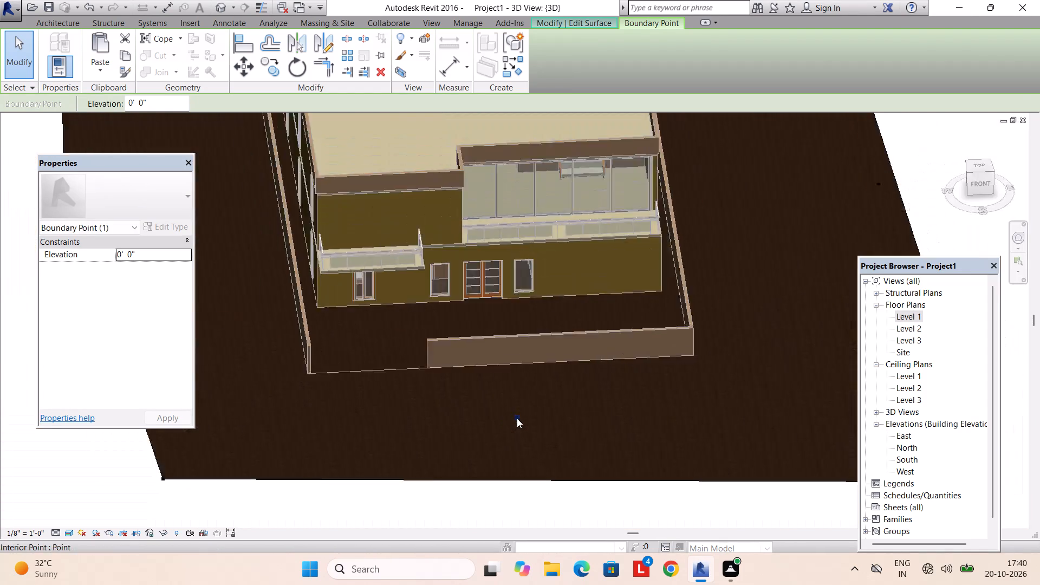
{"action": "scroll", "coordinate": [517, 418], "scroll_direction": "down", "scroll_amount": 2}
{"action": "left_click", "coordinate": [162, 260]}
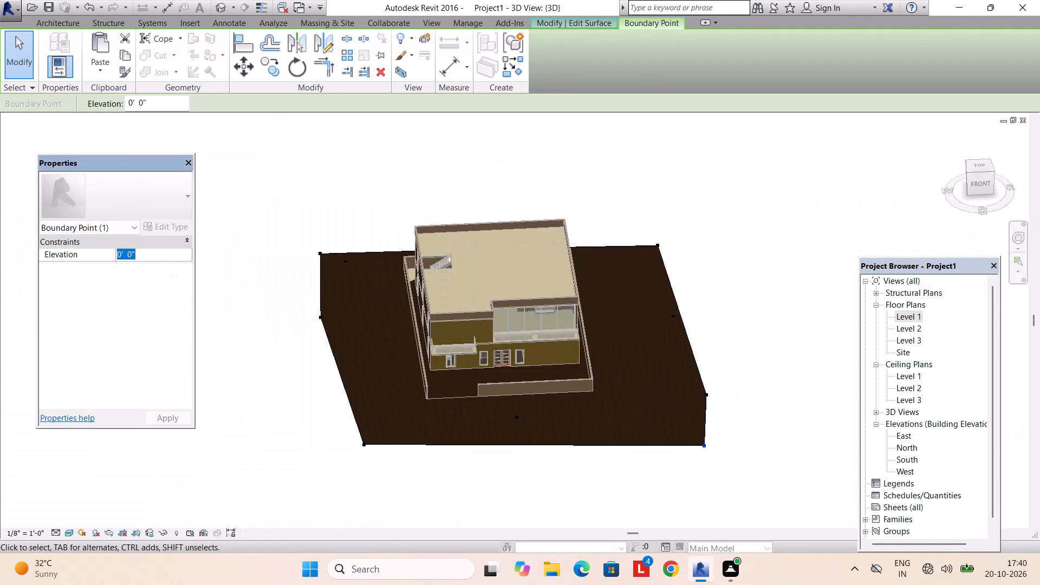
{"action": "type", "text": "-6\""}
{"action": "key", "text": "Return"}
{"action": "key", "text": "Return"}
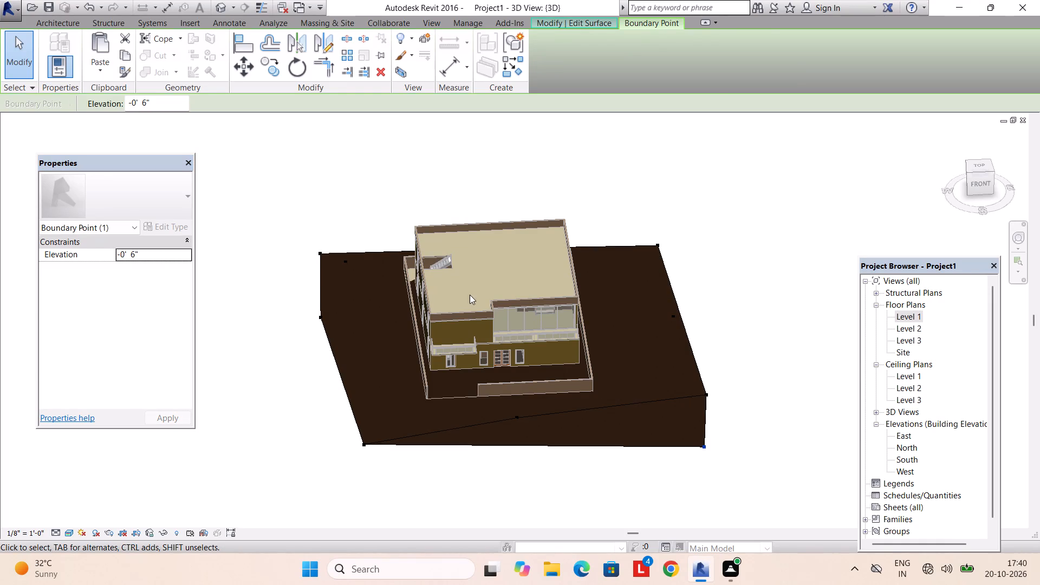
{"action": "key", "text": "Escape"}
{"action": "key", "text": "Escape"}
{"action": "key", "text": "Escape"}
{"action": "left_click", "coordinate": [565, 74]}
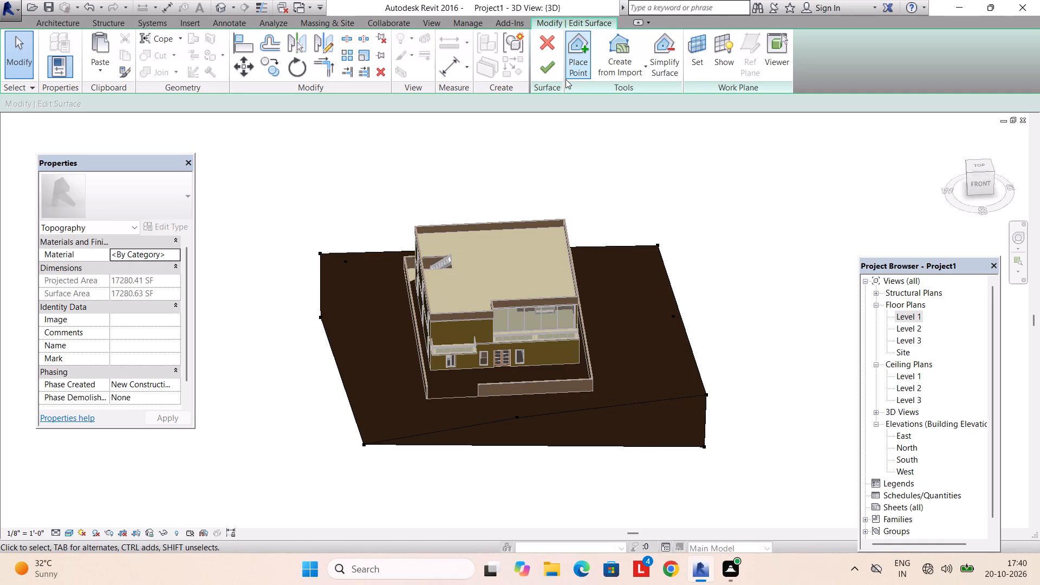
{"action": "left_click", "coordinate": [561, 73]}
{"action": "left_click", "coordinate": [543, 77]}
{"action": "key", "text": "Escape"}
Select the edited toposurface and examine how it meets the house and compound wall from the front and left side.
{"action": "middle_click_drag", "start_coordinate": [627, 320], "coordinate": [627, 315]}
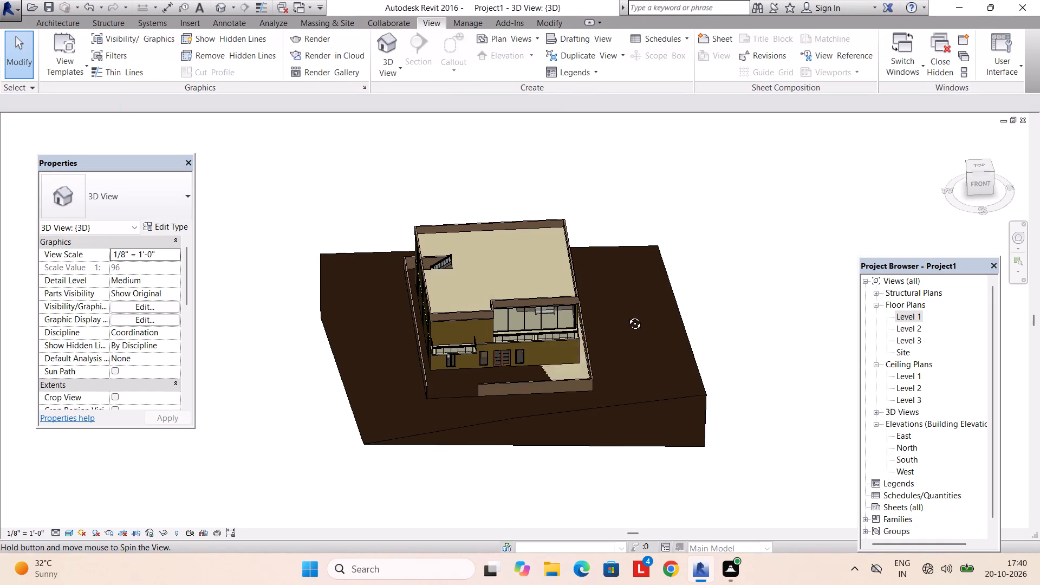
{"action": "middle_click_drag", "start_coordinate": [627, 315], "coordinate": [634, 256]}
{"action": "scroll", "coordinate": [631, 321], "scroll_direction": "up", "scroll_amount": 3}
{"action": "middle_click_drag", "start_coordinate": [632, 321], "coordinate": [629, 305]}
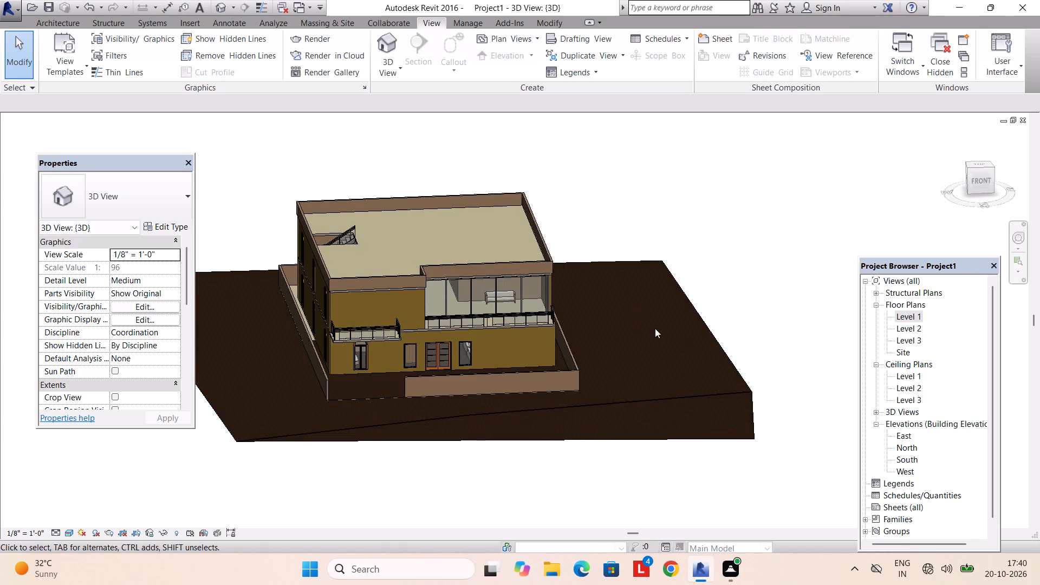
{"action": "left_click", "coordinate": [713, 334]}
{"action": "middle_click_drag", "start_coordinate": [571, 337], "coordinate": [743, 240]}
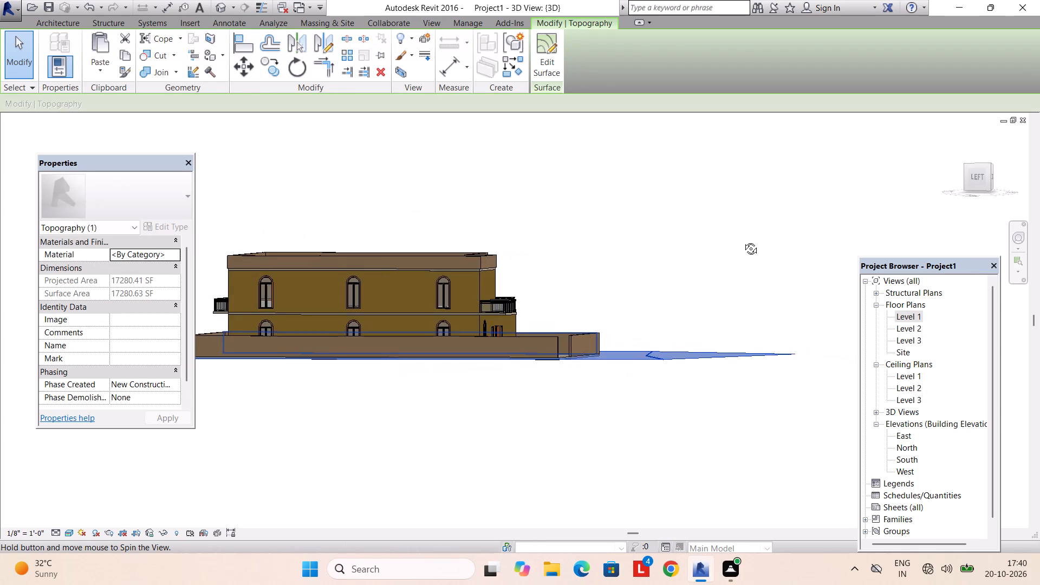
{"action": "middle_click_drag", "start_coordinate": [743, 240], "coordinate": [610, 343]}
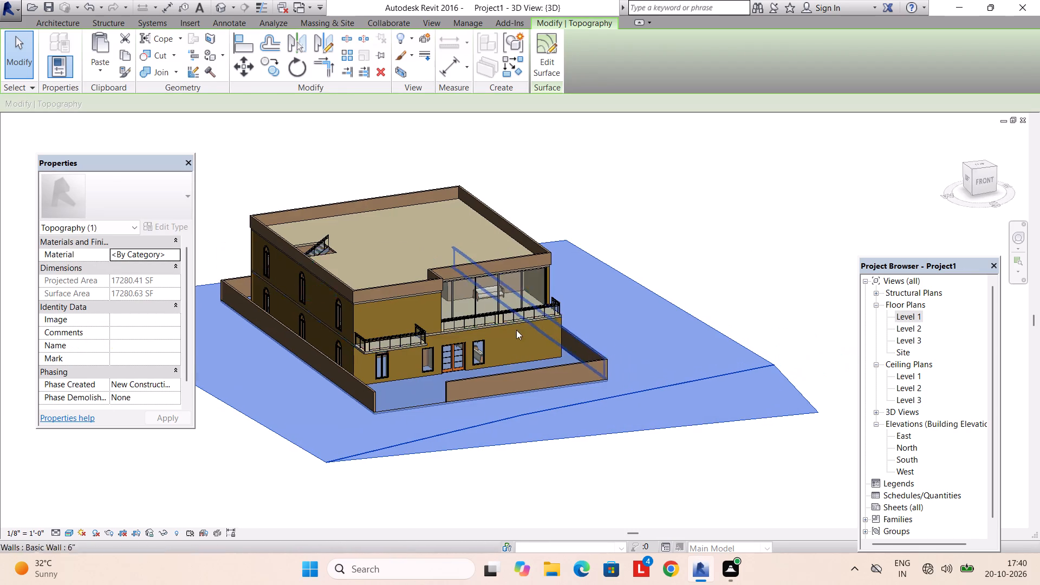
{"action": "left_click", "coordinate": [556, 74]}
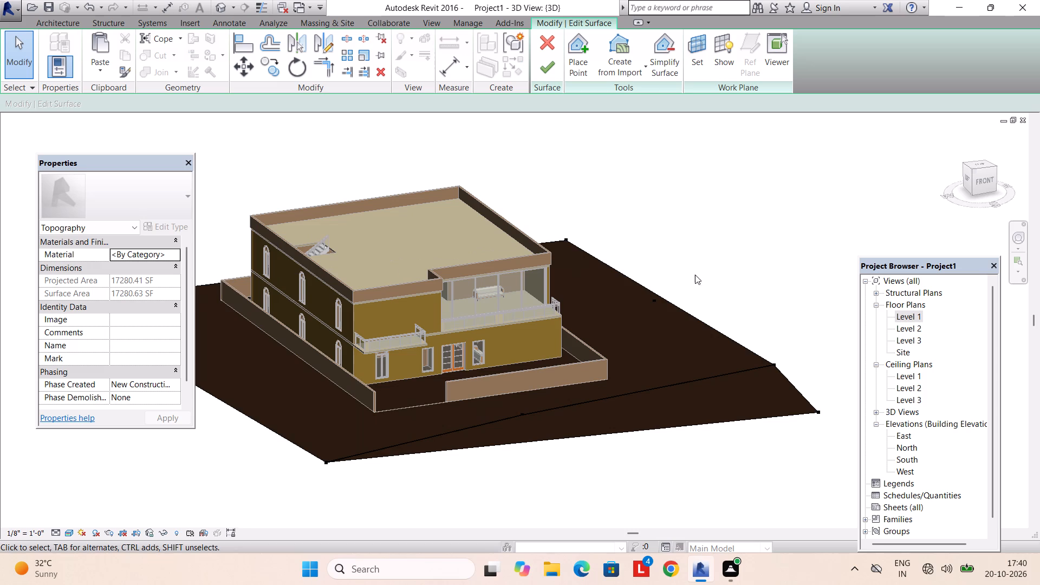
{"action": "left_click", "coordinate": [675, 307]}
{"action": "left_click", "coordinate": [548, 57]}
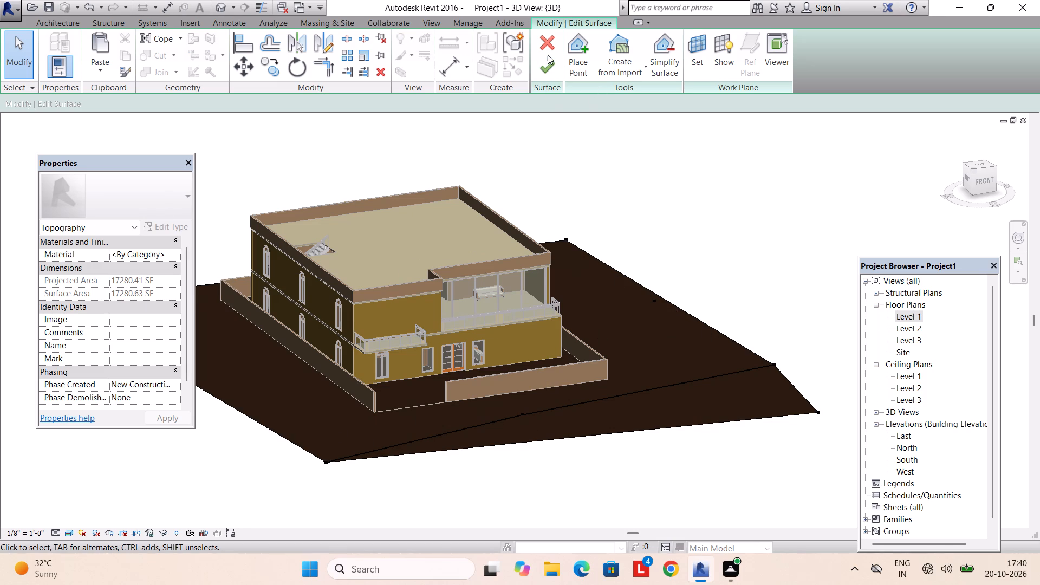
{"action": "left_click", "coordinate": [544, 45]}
Delete the existing toposurface around the house and compound wall.
{"action": "left_click", "coordinate": [736, 344]}
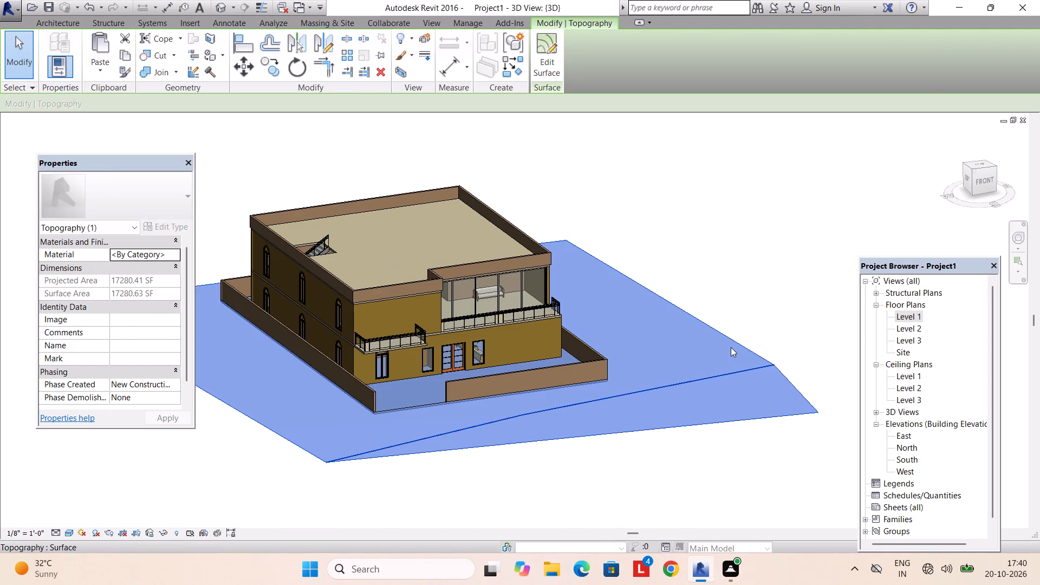
{"action": "key", "text": "Delete"}
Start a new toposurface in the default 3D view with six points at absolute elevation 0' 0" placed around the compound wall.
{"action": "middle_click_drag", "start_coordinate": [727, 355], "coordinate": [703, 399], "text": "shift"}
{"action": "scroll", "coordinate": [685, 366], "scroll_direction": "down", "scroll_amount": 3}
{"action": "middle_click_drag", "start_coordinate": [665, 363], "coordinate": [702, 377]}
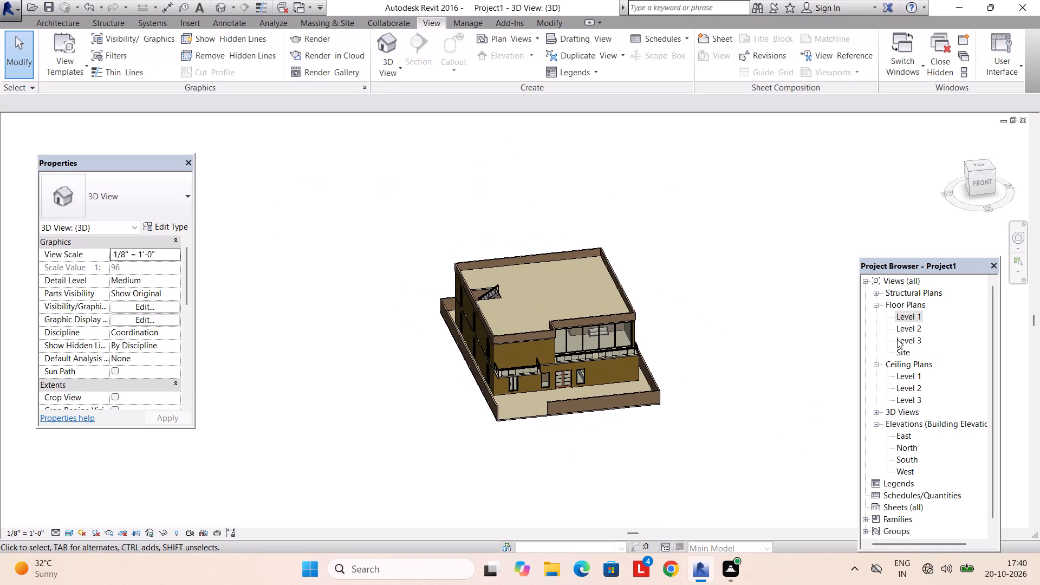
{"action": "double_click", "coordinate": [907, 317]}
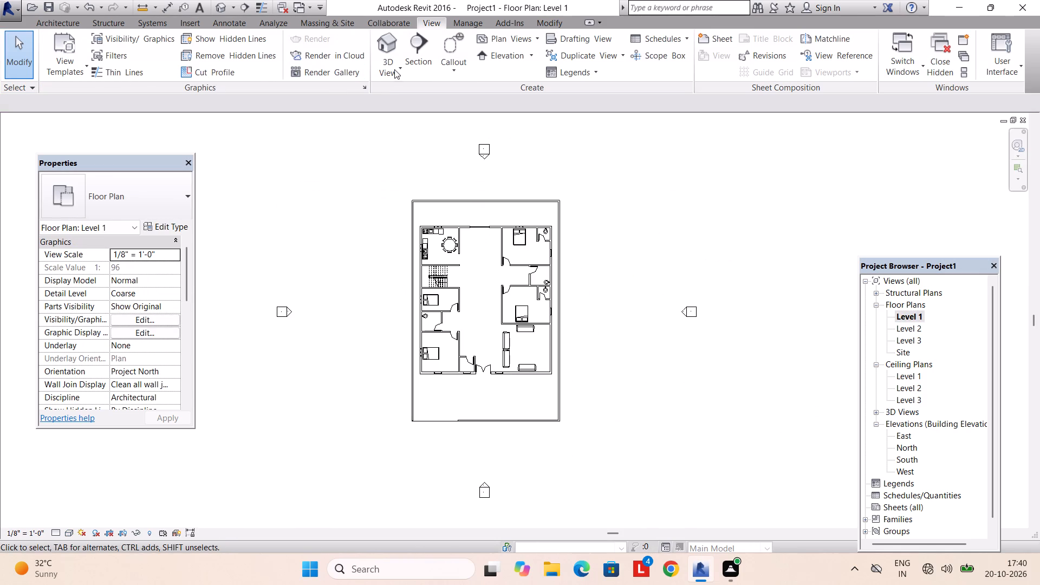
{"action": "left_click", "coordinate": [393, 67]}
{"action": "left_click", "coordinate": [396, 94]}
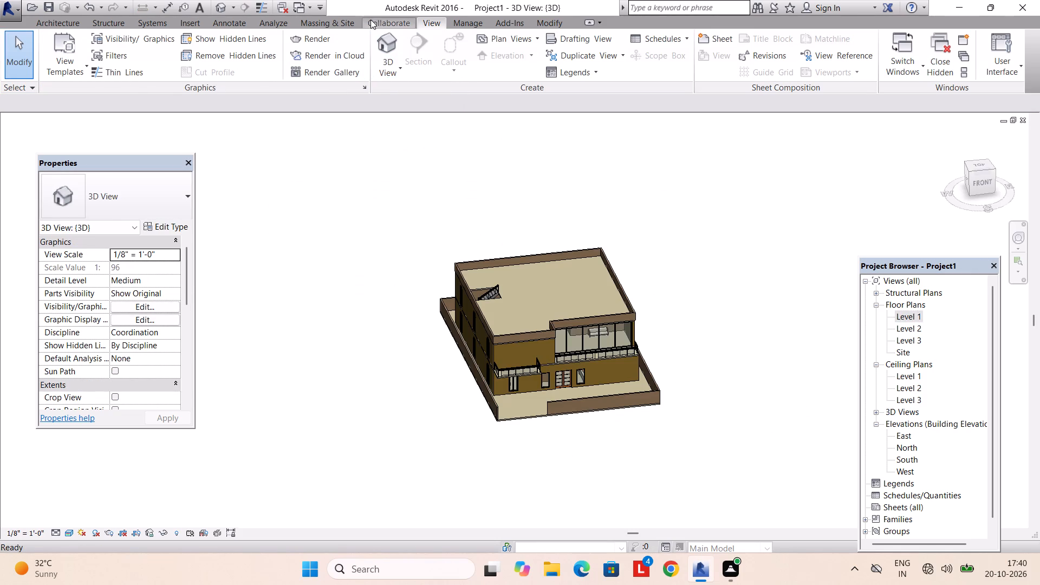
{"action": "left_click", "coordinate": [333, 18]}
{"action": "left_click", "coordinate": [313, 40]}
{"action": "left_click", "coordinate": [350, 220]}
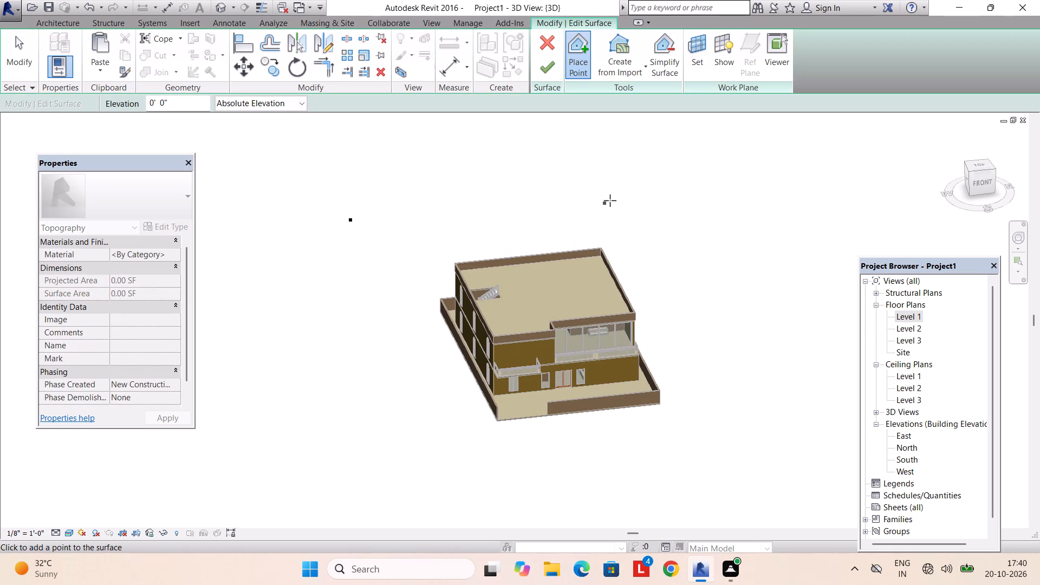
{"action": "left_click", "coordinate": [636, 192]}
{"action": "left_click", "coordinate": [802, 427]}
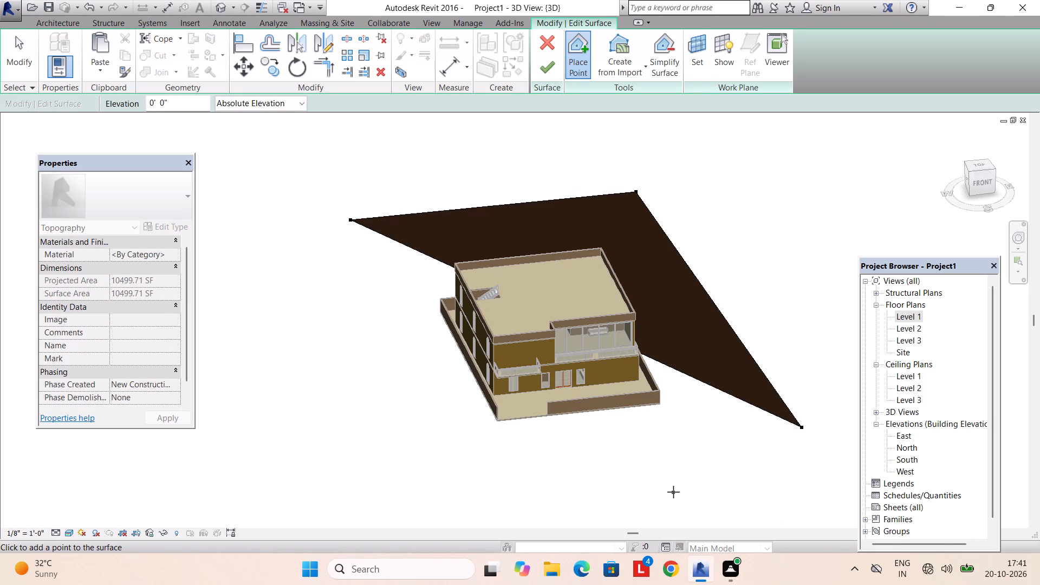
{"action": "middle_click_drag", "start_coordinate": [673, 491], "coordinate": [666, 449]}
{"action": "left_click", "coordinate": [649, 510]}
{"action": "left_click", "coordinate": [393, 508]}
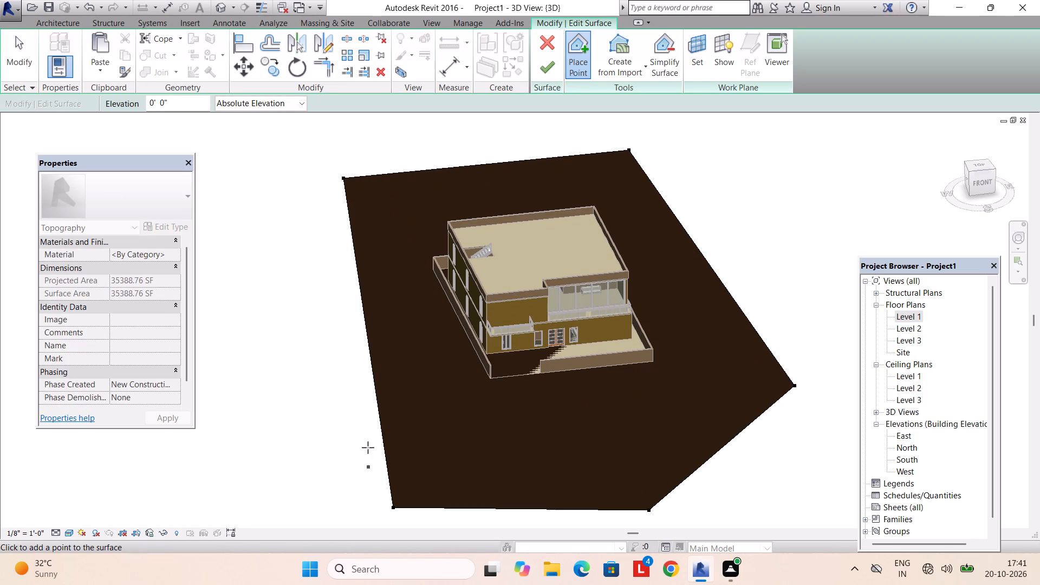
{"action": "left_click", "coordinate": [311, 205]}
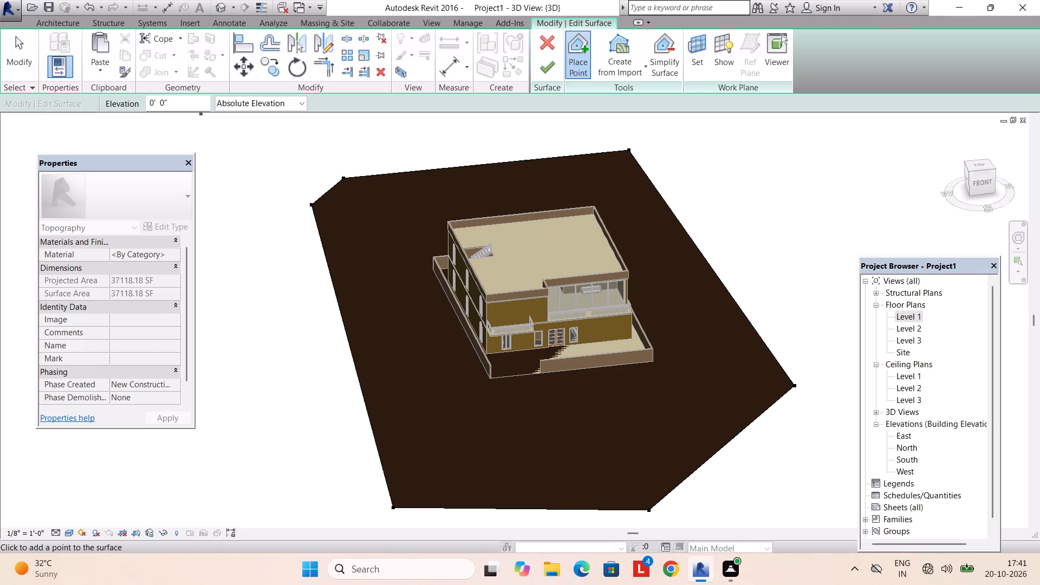
Set the point placement elevation to -0' 6" and finish the toposurface.
{"action": "left_click", "coordinate": [190, 107]}
{"action": "key", "text": "BackSpace"}
{"action": "key", "text": "BackSpace"}
{"action": "key", "text": "BackSpace"}
{"action": "key", "text": "BackSpace"}
{"action": "key", "text": "BackSpace"}
{"action": "key", "text": "BackSpace"}
{"action": "type", "text": "-6\""}
{"action": "key", "text": "Return"}
{"action": "key", "text": "Return"}
{"action": "left_click", "coordinate": [554, 68]}
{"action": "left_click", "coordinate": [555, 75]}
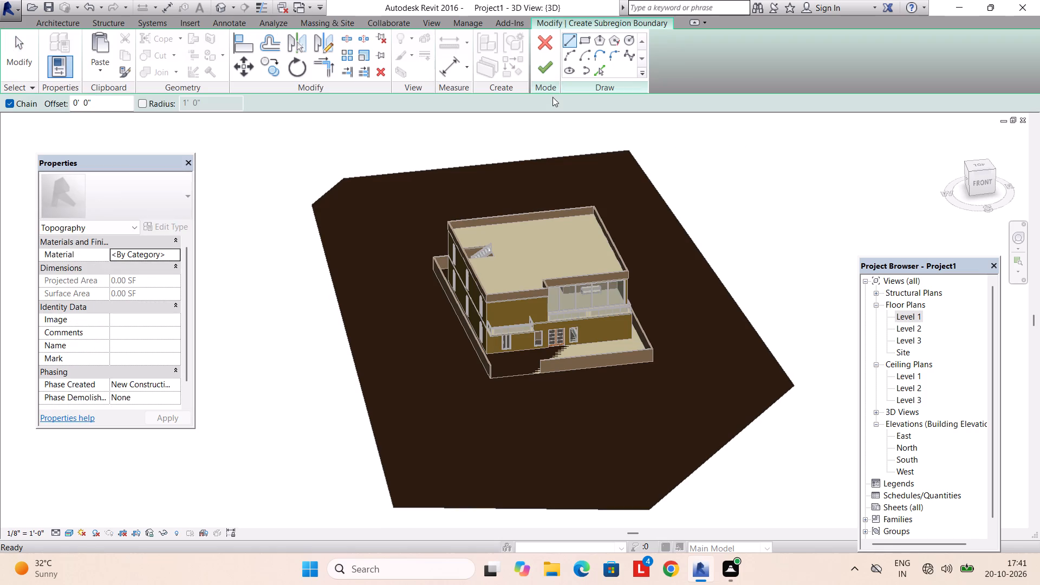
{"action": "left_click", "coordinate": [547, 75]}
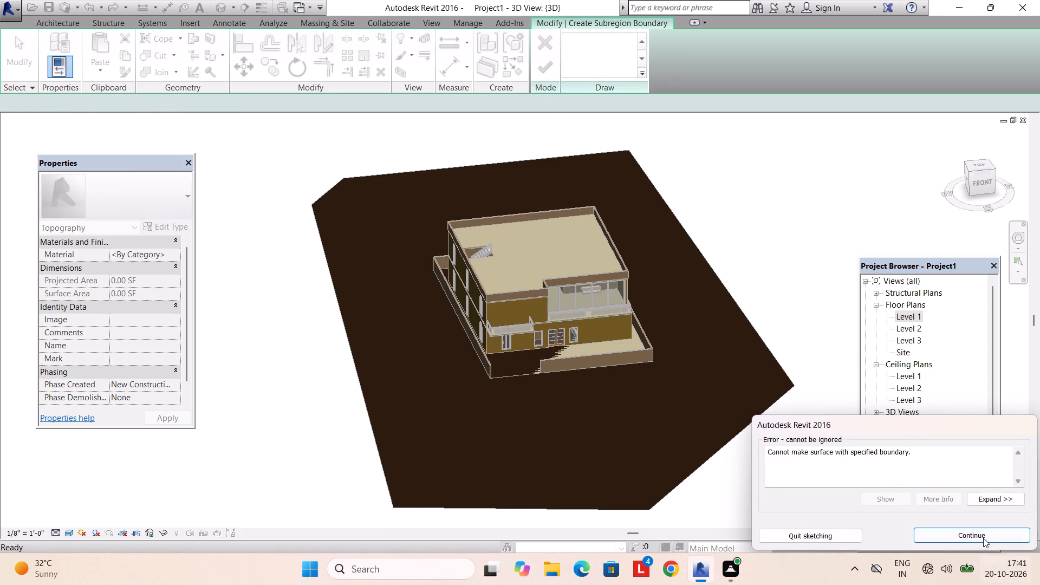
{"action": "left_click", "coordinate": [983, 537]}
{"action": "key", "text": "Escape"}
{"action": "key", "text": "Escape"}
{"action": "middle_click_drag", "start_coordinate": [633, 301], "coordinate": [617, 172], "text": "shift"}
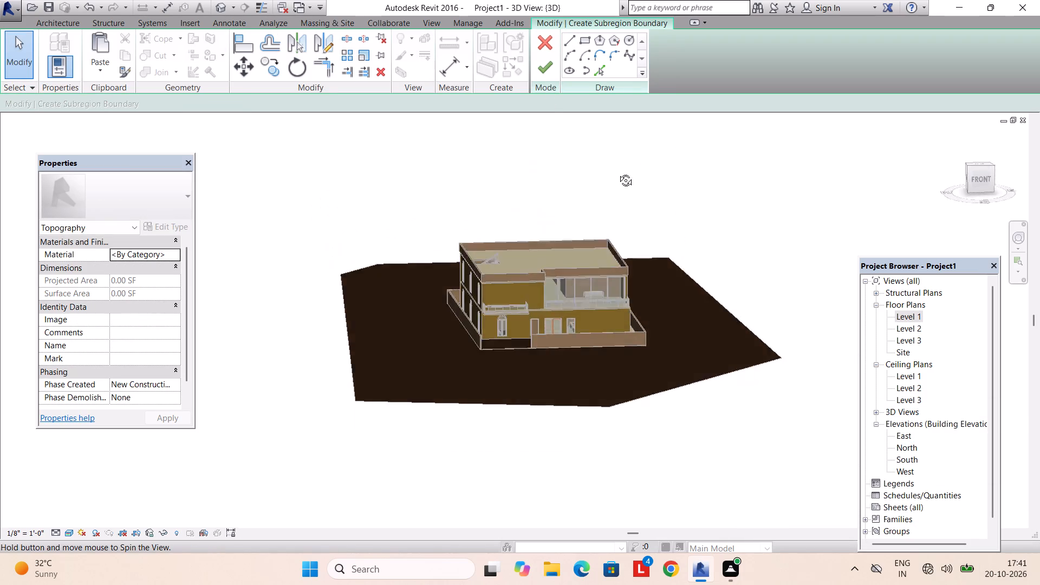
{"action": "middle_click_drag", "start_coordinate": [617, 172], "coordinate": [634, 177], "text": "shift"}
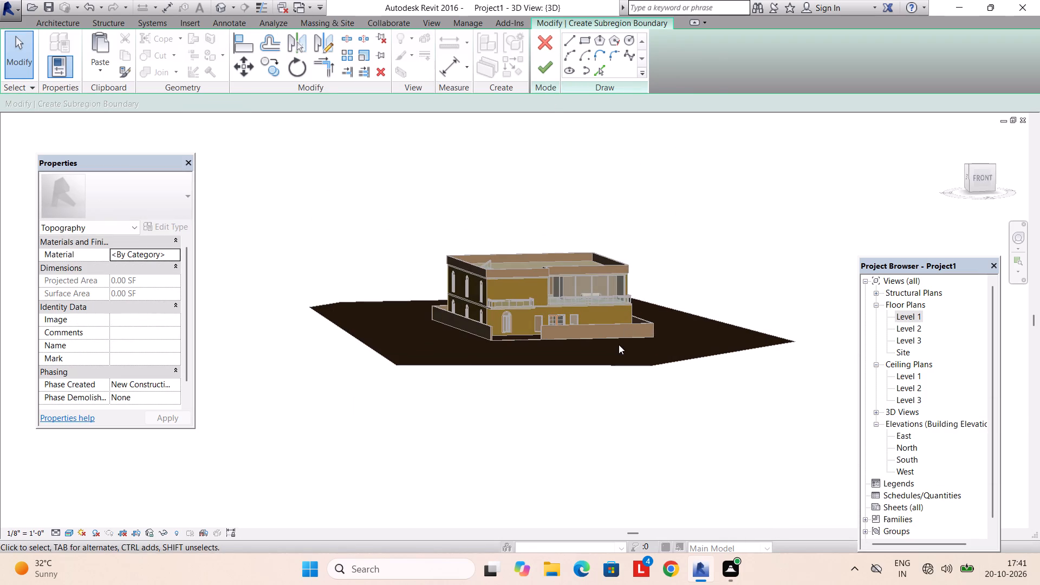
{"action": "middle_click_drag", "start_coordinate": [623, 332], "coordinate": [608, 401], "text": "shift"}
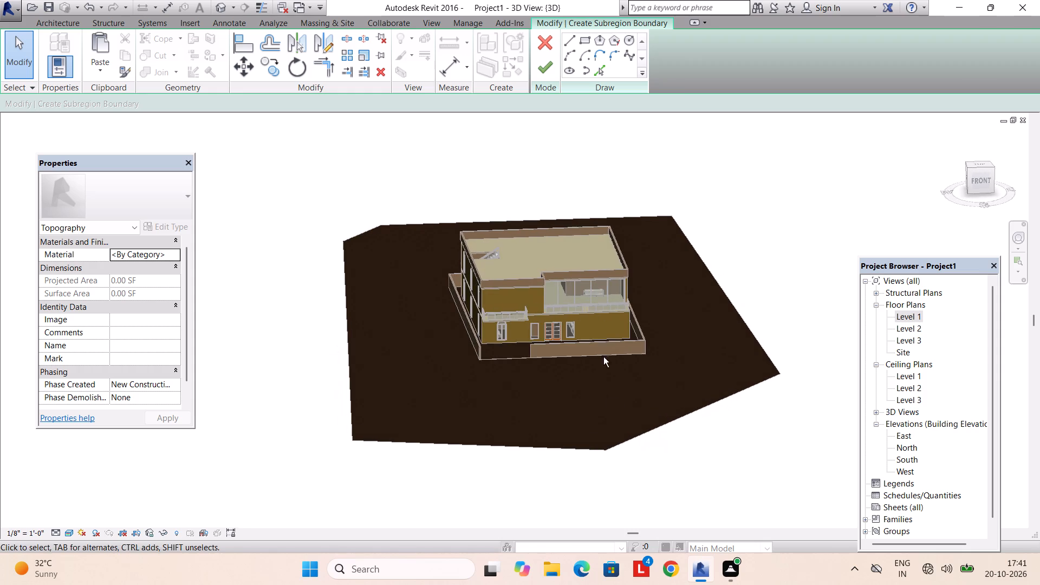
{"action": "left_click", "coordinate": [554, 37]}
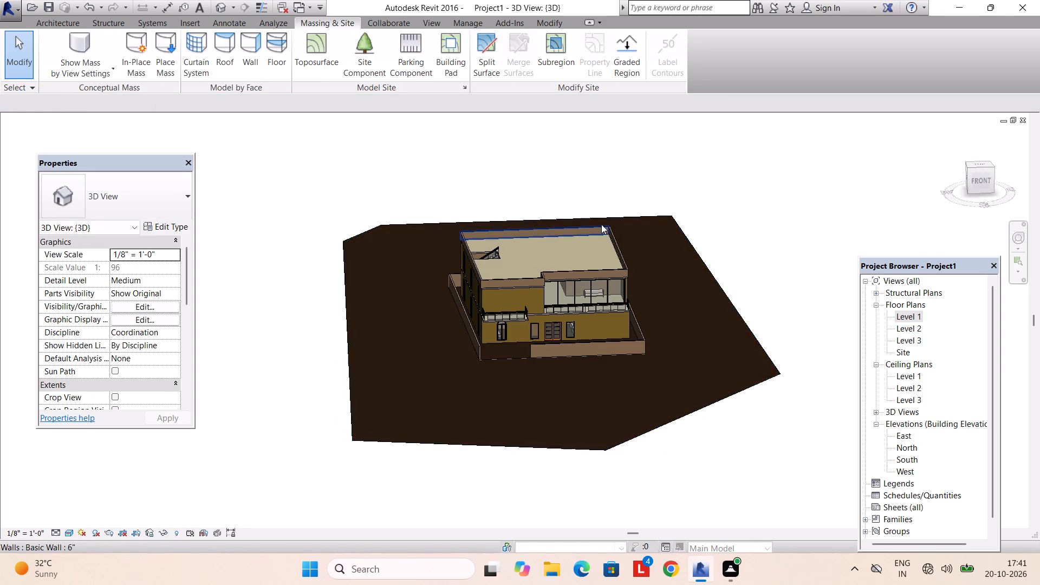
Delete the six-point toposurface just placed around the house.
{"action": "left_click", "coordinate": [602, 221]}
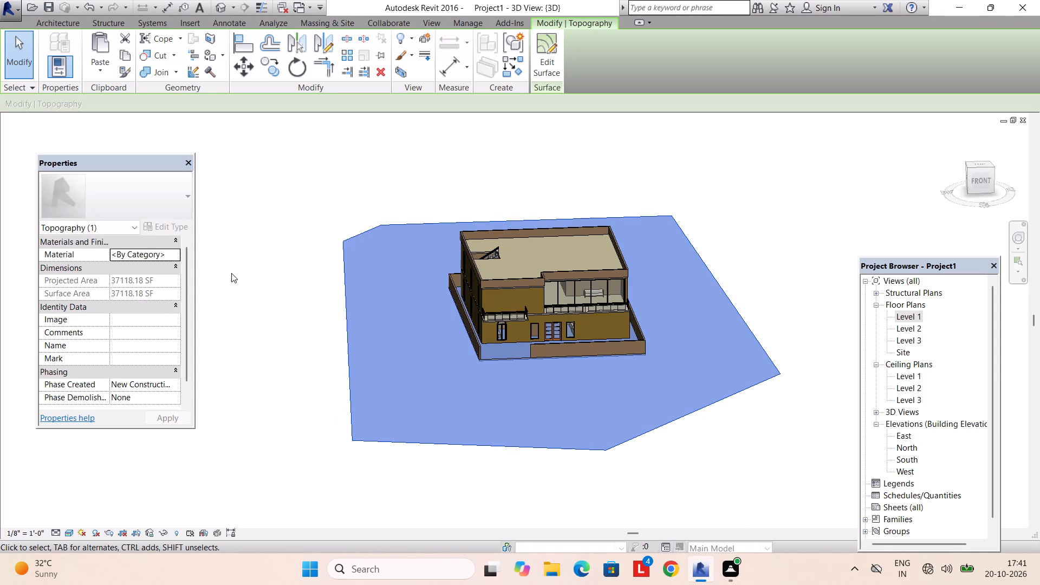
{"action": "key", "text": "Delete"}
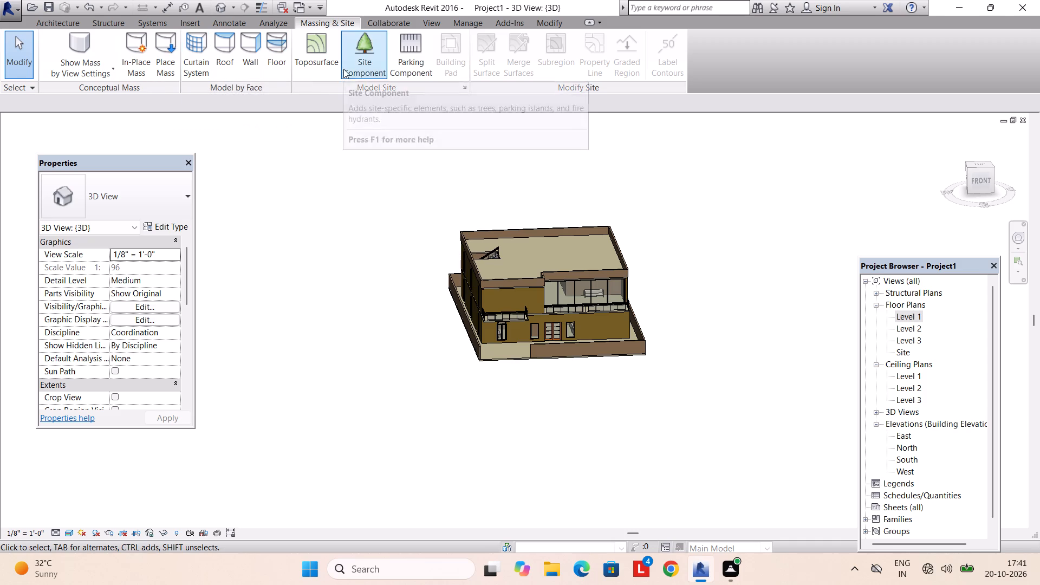
Create a toposurface in the 3D view from six points at absolute elevation -0' 6" spread widely around the house, and finish it.
{"action": "left_click", "coordinate": [321, 56]}
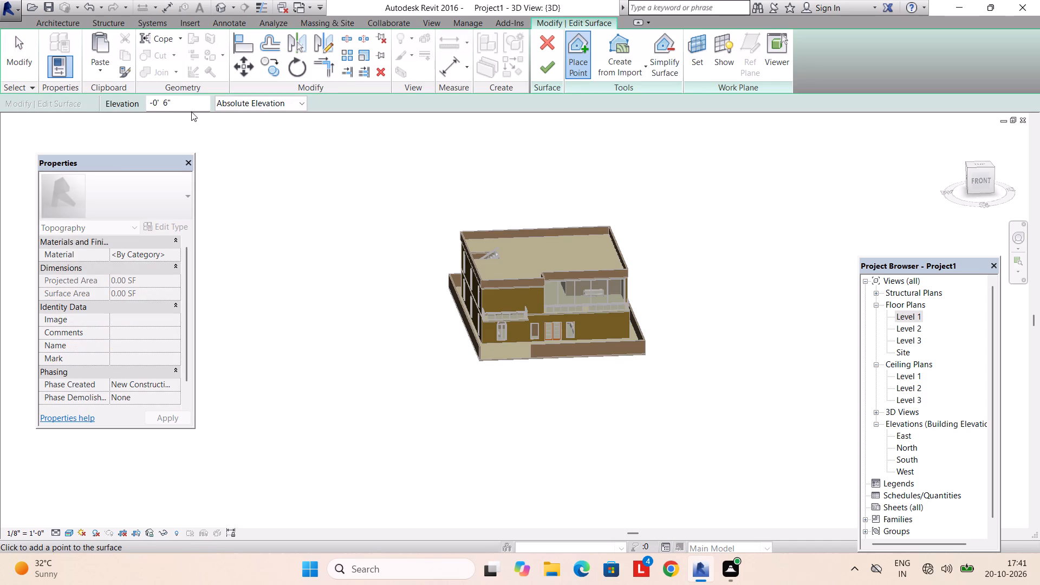
{"action": "left_click", "coordinate": [371, 172]}
{"action": "left_click", "coordinate": [731, 169]}
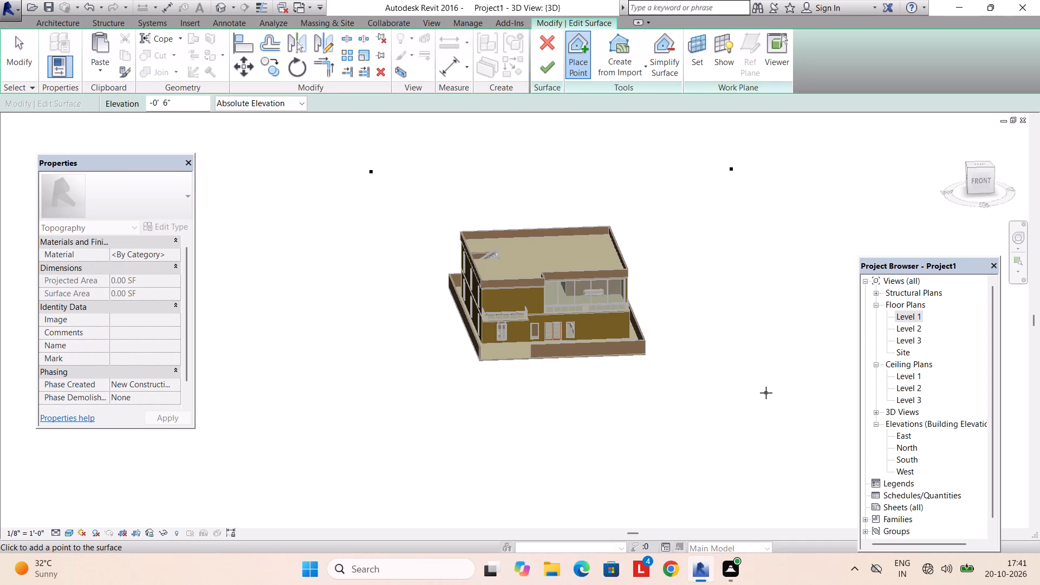
{"action": "left_click", "coordinate": [766, 394]}
{"action": "left_click", "coordinate": [573, 491]}
{"action": "left_click", "coordinate": [335, 417]}
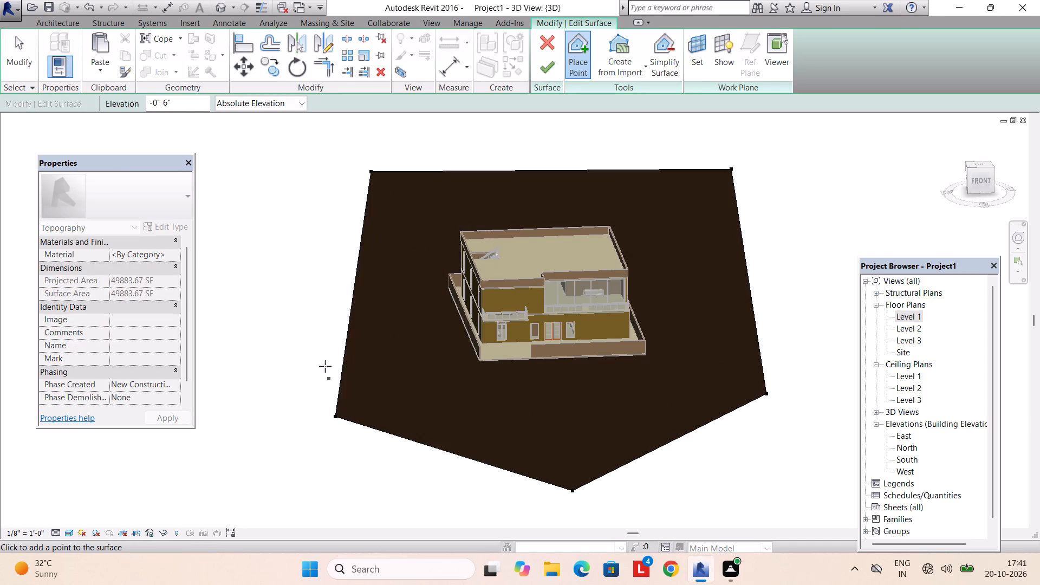
{"action": "left_click", "coordinate": [301, 258]}
{"action": "left_click", "coordinate": [290, 103]}
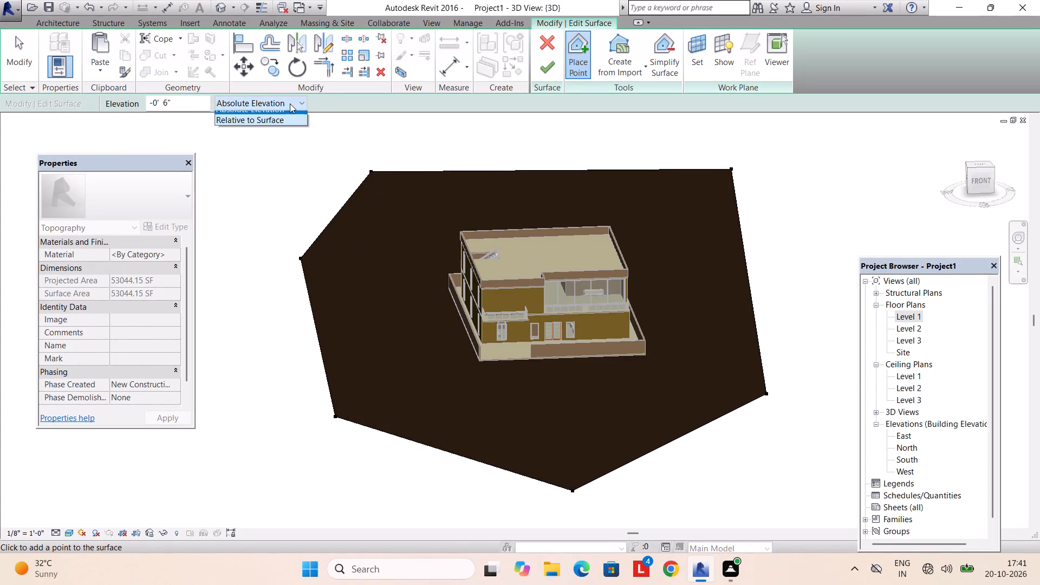
{"action": "left_click", "coordinate": [290, 103]}
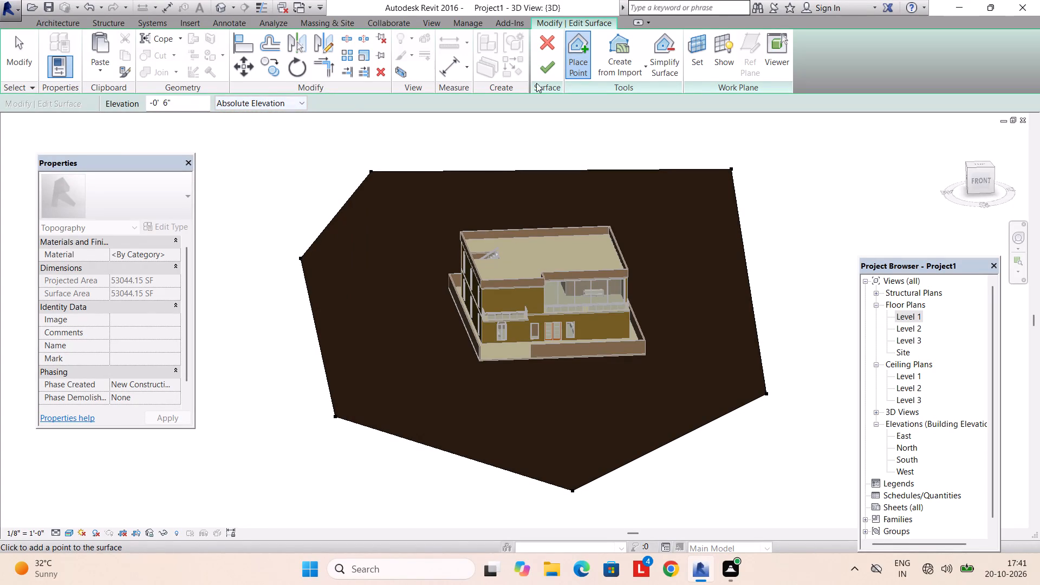
{"action": "left_click", "coordinate": [555, 69]}
{"action": "key", "text": "Escape"}
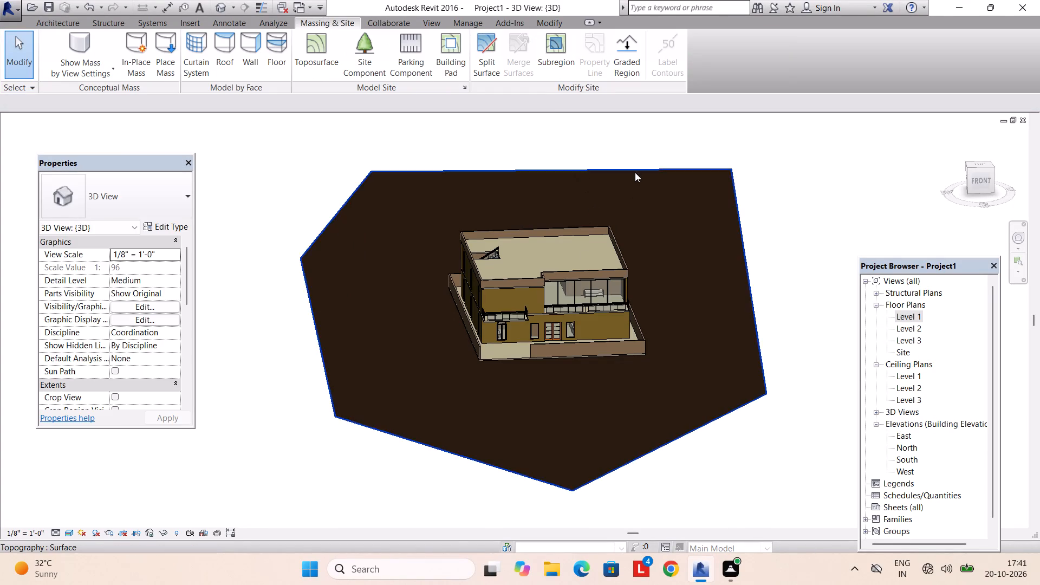
Create a new material for the toposurface and name it GRASS.
{"action": "left_click", "coordinate": [635, 172]}
{"action": "left_click", "coordinate": [173, 251]}
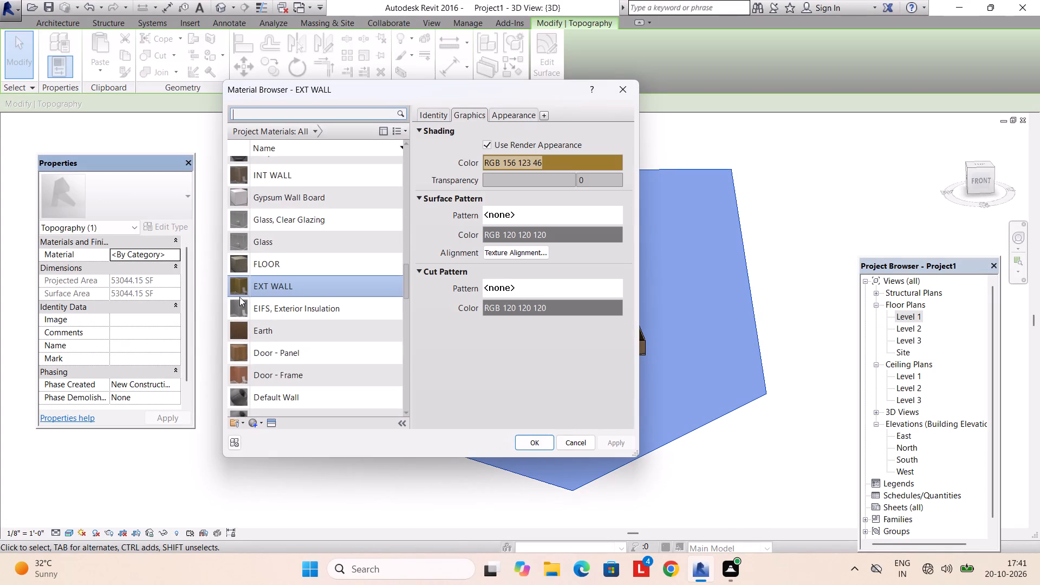
{"action": "left_click", "coordinate": [256, 428]}
{"action": "left_click", "coordinate": [257, 425]}
{"action": "left_click", "coordinate": [266, 430]}
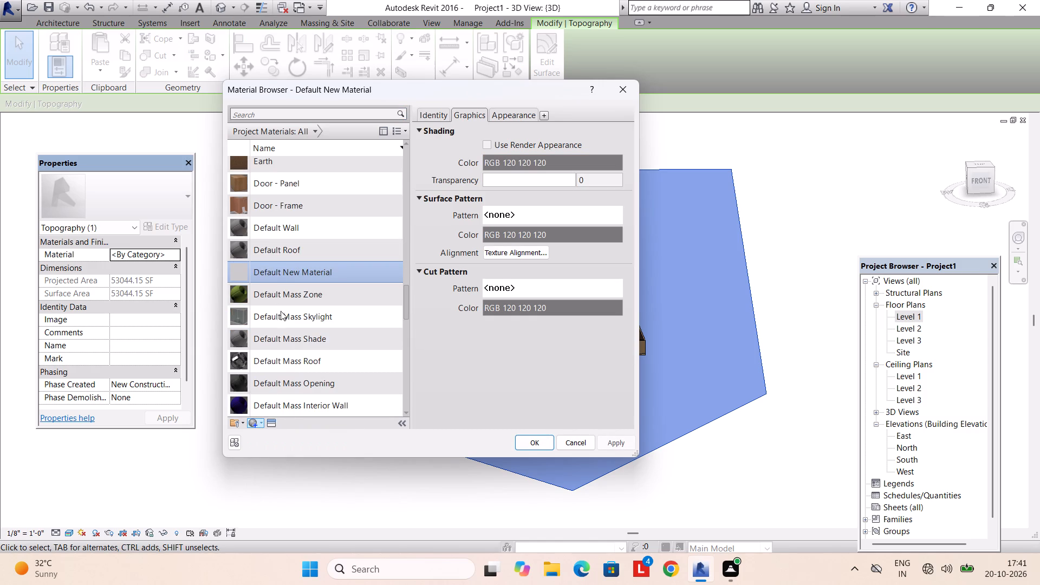
{"action": "right_click", "coordinate": [279, 274]}
{"action": "left_click", "coordinate": [317, 317]}
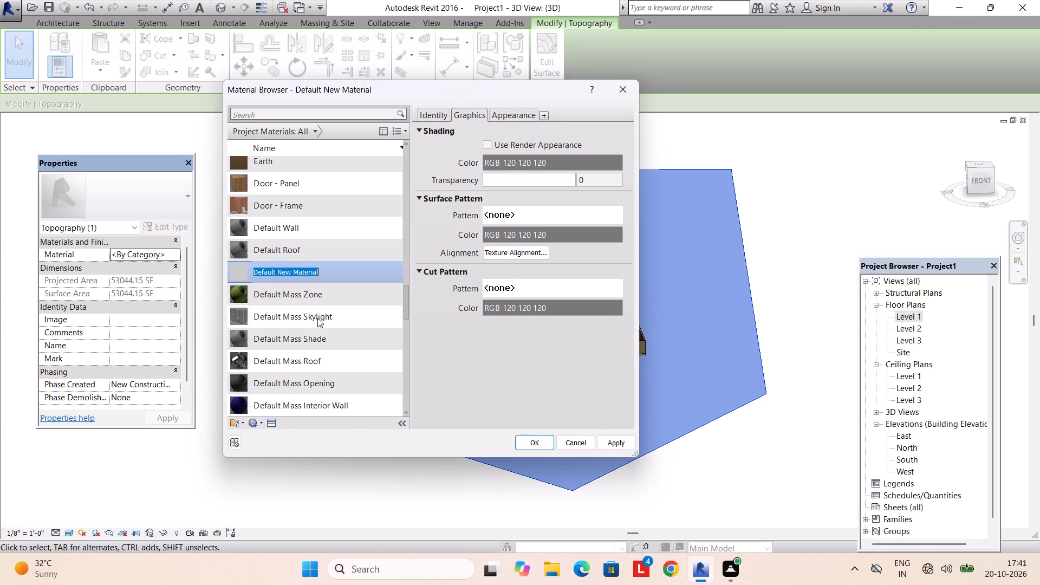
{"action": "type", "text": "GRASS"}
{"action": "key", "text": "Return"}
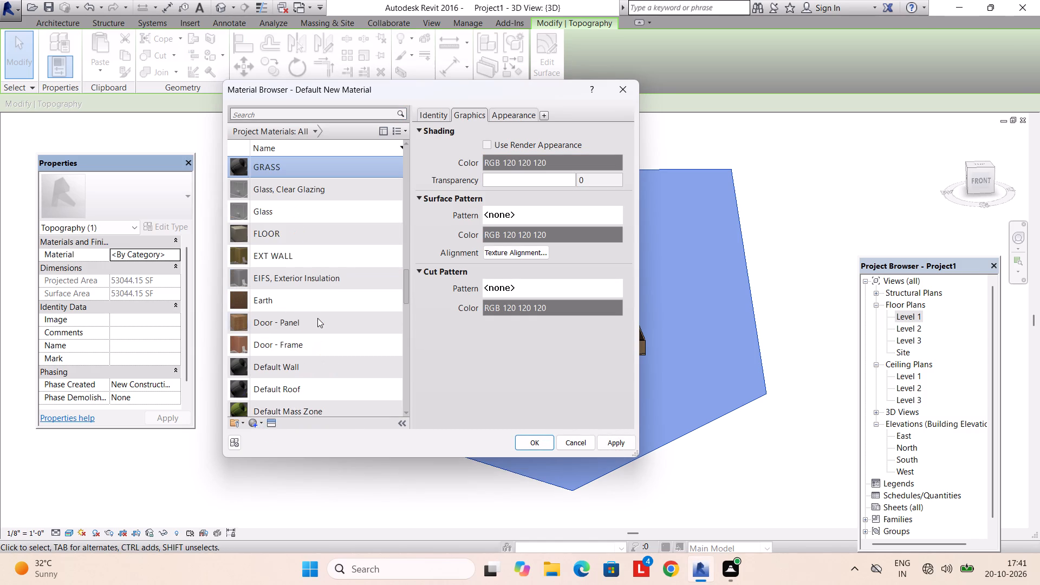
Give the GRASS material the Grass - Thick appearance, use its render appearance for shading, and assign it to the toposurface.
{"action": "left_click", "coordinate": [522, 115]}
{"action": "left_click", "coordinate": [469, 114]}
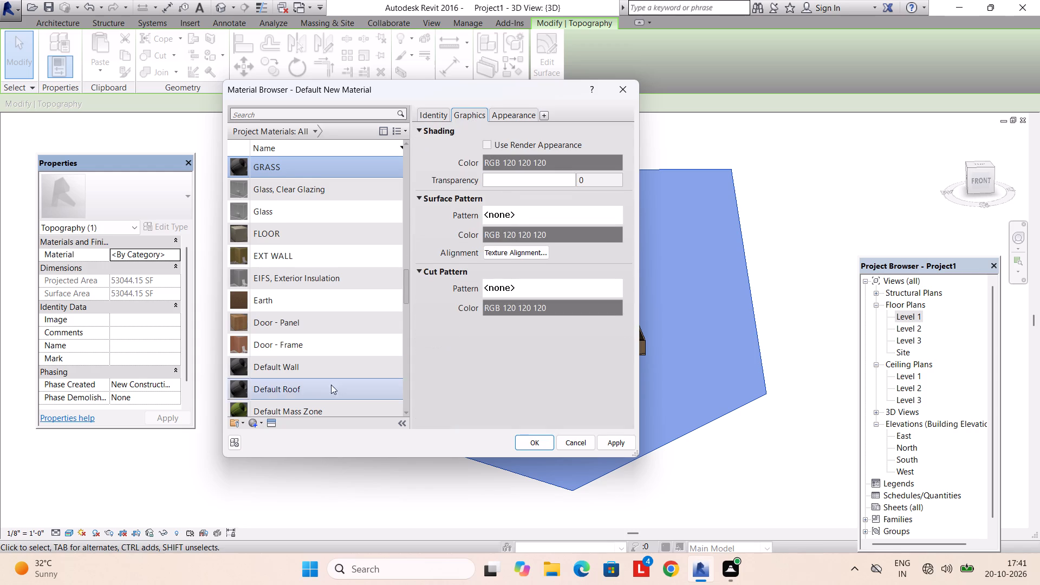
{"action": "left_click", "coordinate": [272, 422]}
{"action": "left_click", "coordinate": [707, 112]}
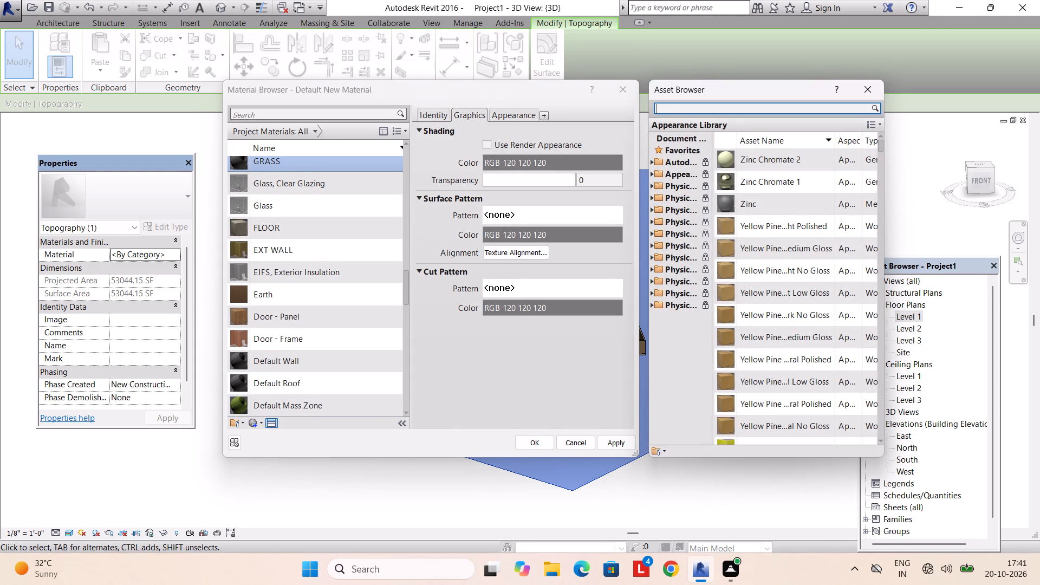
{"action": "type", "text": "GRASS"}
{"action": "key", "text": "Return"}
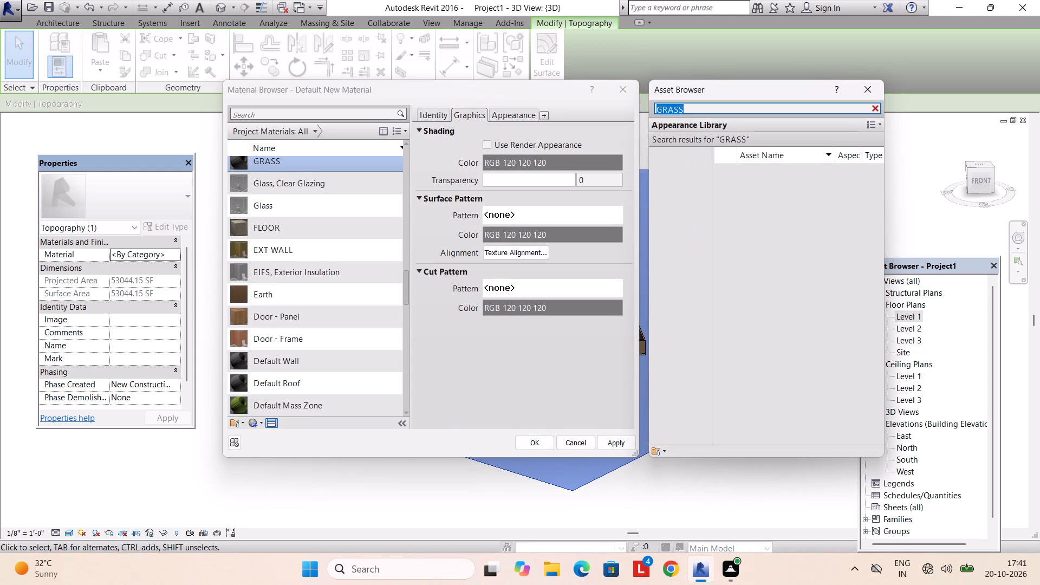
{"action": "double_click", "coordinate": [738, 164]}
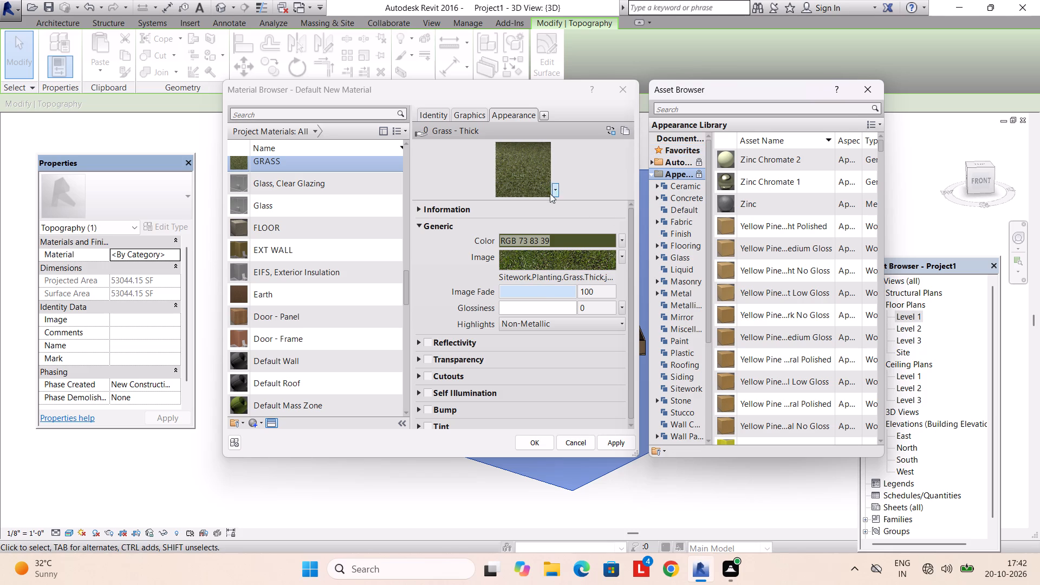
{"action": "left_click", "coordinate": [473, 113]}
{"action": "left_click", "coordinate": [487, 145]}
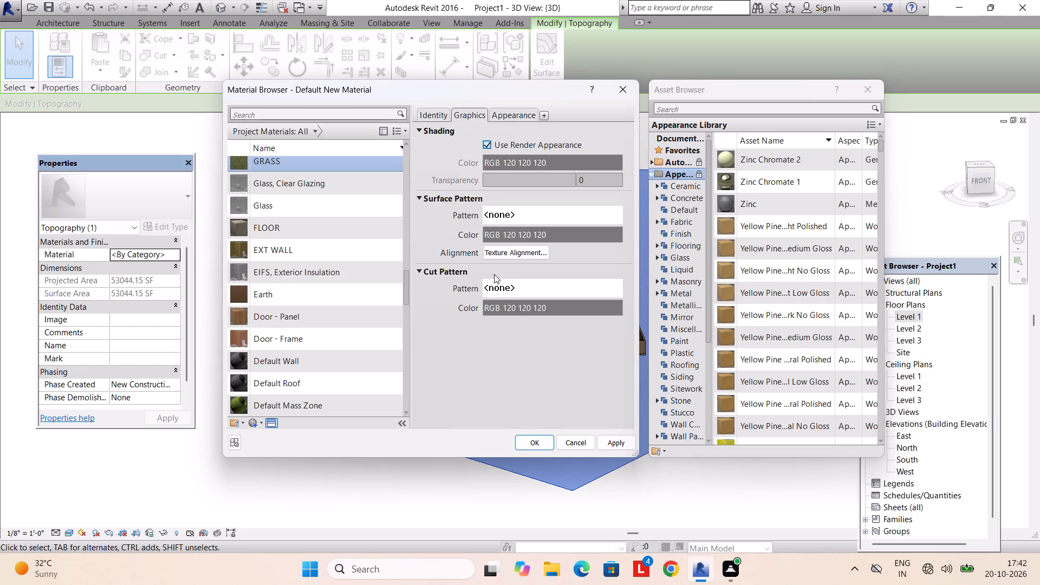
{"action": "left_click", "coordinate": [528, 431]}
{"action": "left_click", "coordinate": [525, 437]}
{"action": "key", "text": "Escape"}
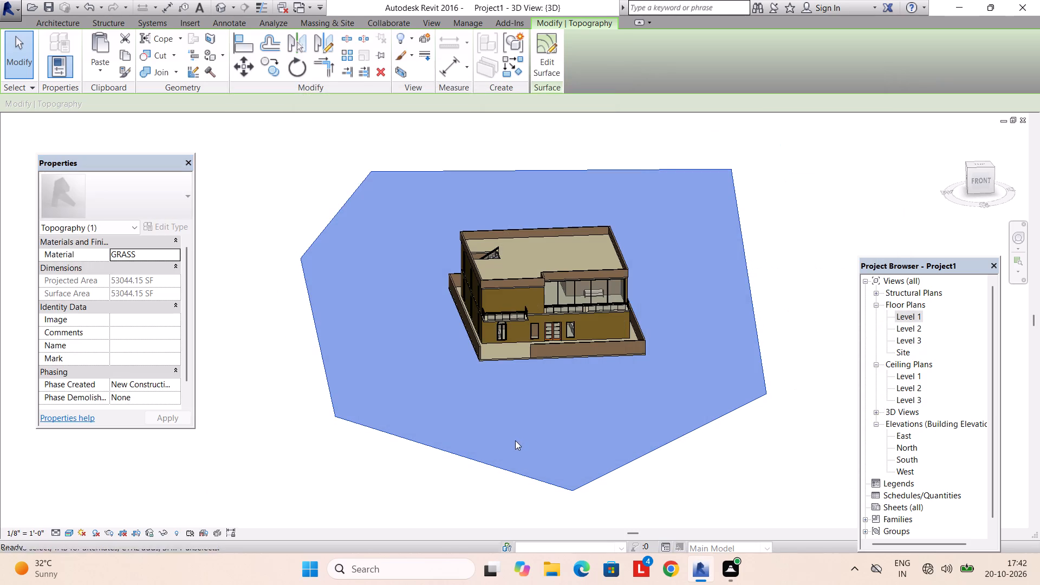
Place three RPC Tree - Deciduous Red Ash - 25' site components in the front yard, along the inside of the front compound wall.
{"action": "middle_click_drag", "start_coordinate": [557, 355], "coordinate": [532, 379]}
{"action": "scroll", "coordinate": [531, 373], "scroll_direction": "up", "scroll_amount": 6}
{"action": "middle_click_drag", "start_coordinate": [531, 369], "coordinate": [665, 381]}
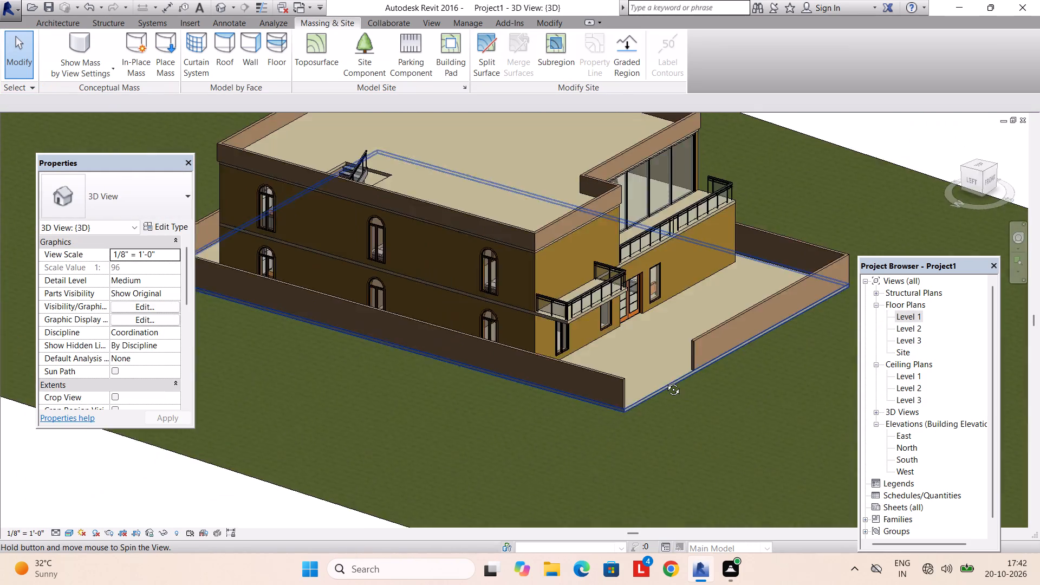
{"action": "middle_click_drag", "start_coordinate": [665, 381], "coordinate": [577, 394]}
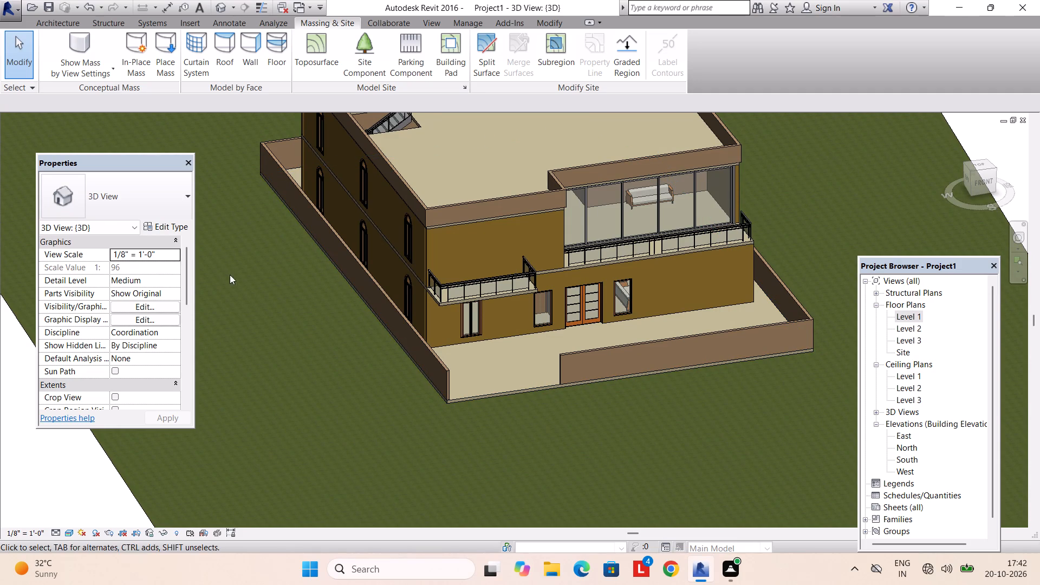
{"action": "left_click", "coordinate": [360, 57]}
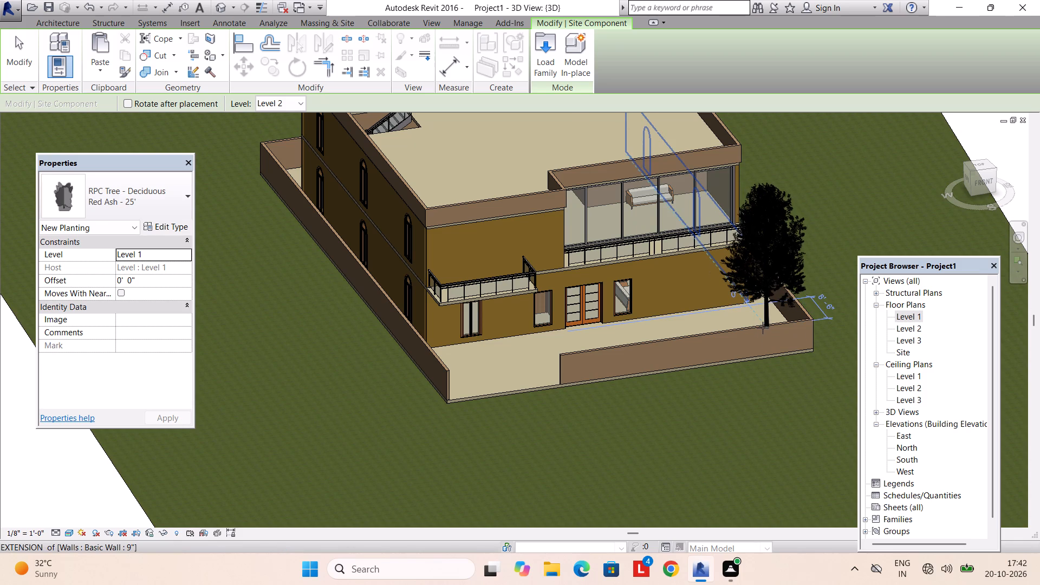
{"action": "middle_click_drag", "start_coordinate": [763, 327], "coordinate": [799, 390]}
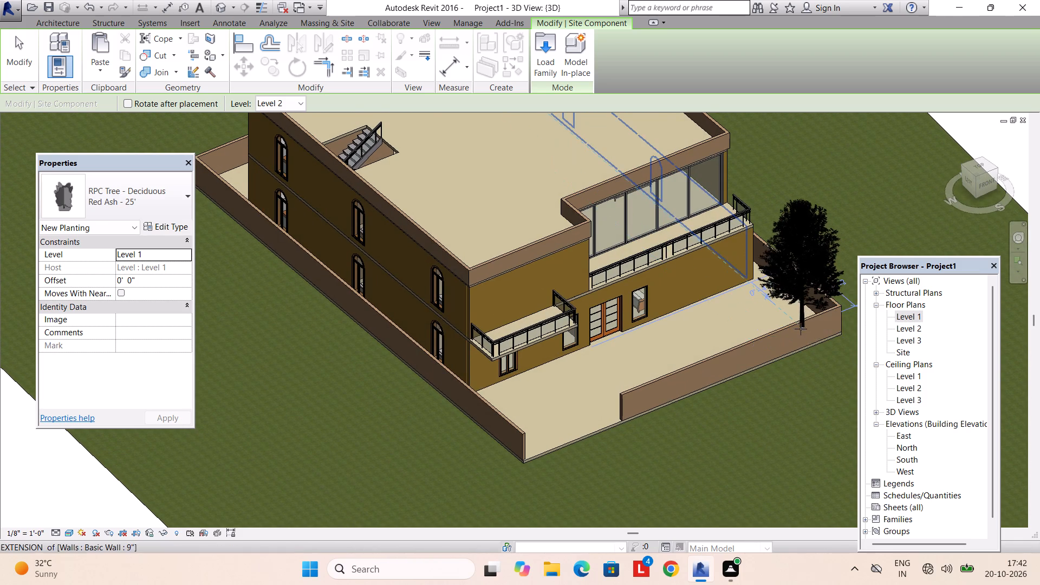
{"action": "middle_click_drag", "start_coordinate": [775, 329], "coordinate": [844, 352], "text": "shift"}
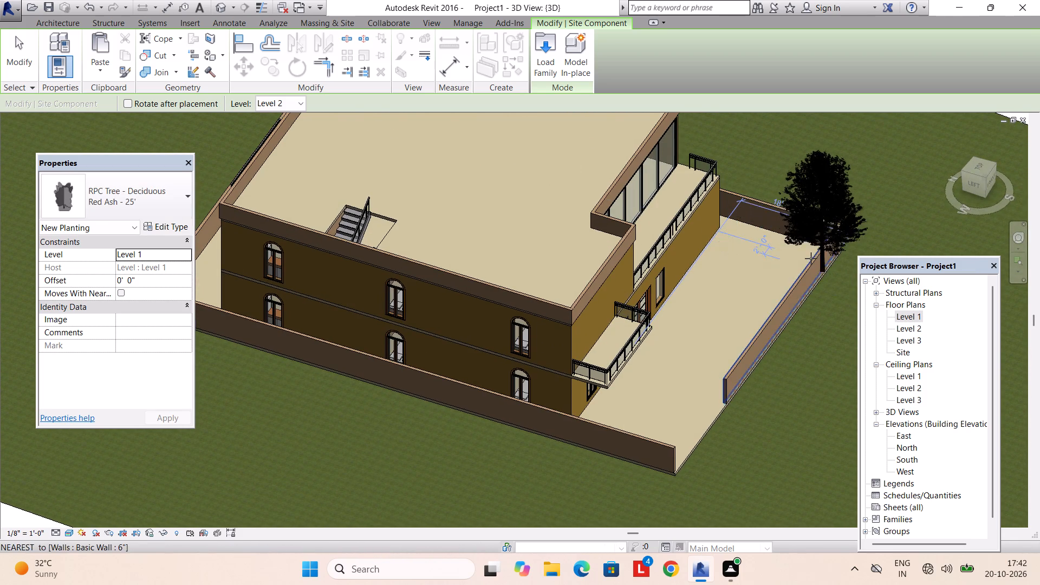
{"action": "left_click", "coordinate": [803, 248]}
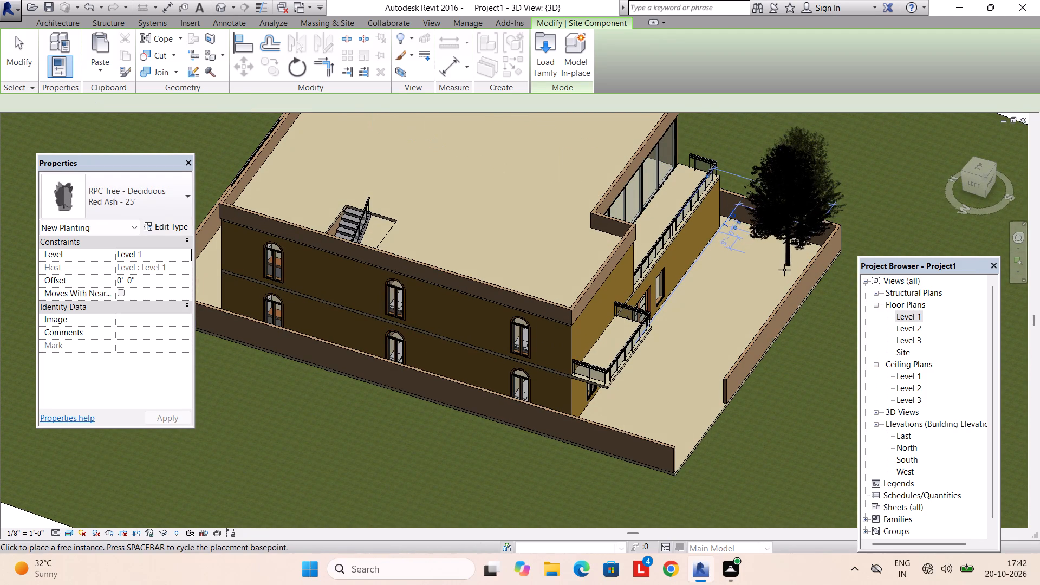
{"action": "left_click", "coordinate": [779, 277]}
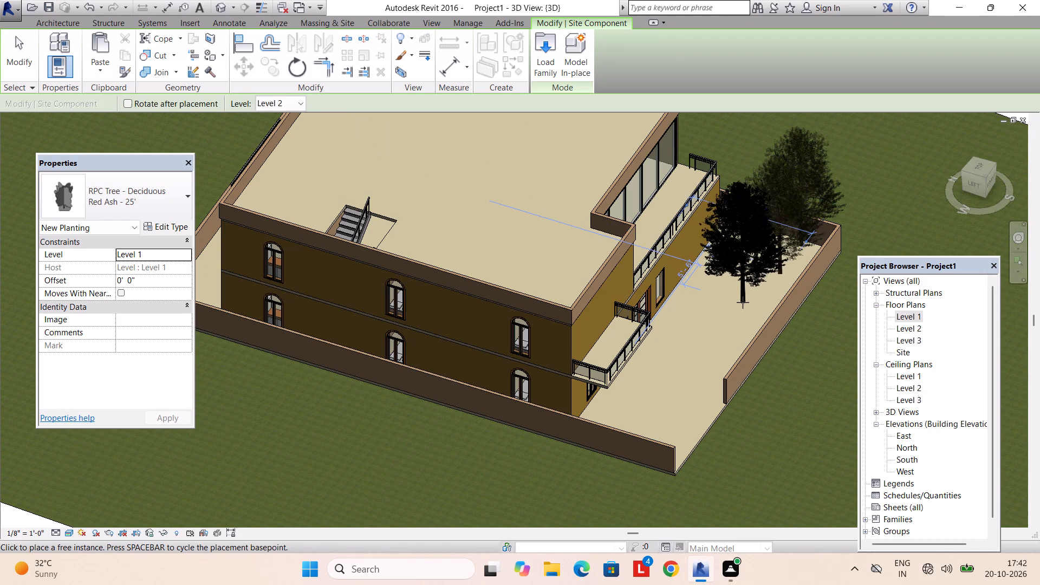
{"action": "left_click", "coordinate": [743, 302]}
{"action": "key", "text": "Escape"}
{"action": "key", "text": "Escape"}
Select all the Red Ash trees and set their type height to 10' 0".
{"action": "middle_click_drag", "start_coordinate": [809, 313], "coordinate": [666, 199], "text": "shift"}
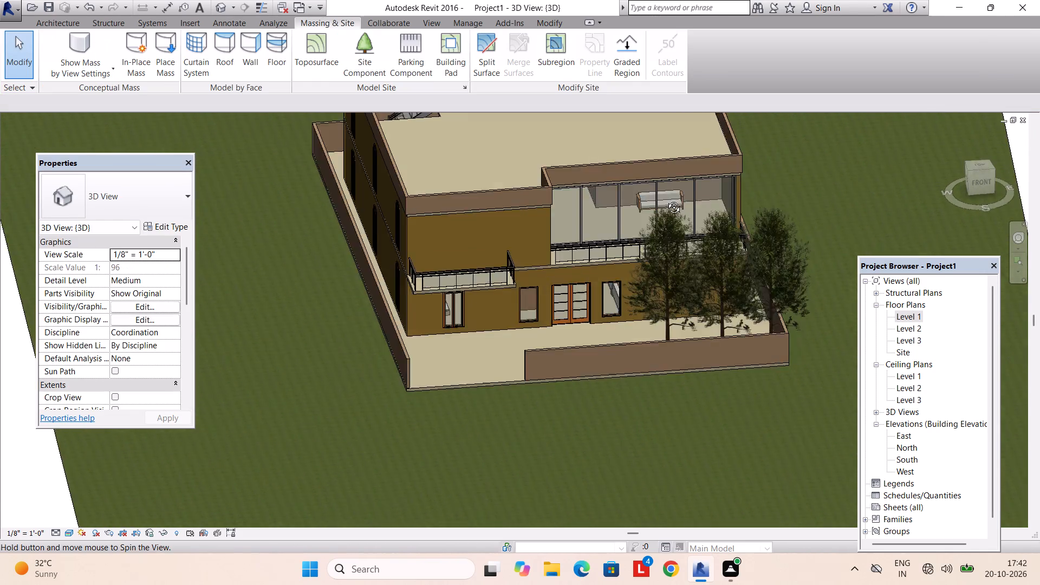
{"action": "middle_click_drag", "start_coordinate": [666, 199], "coordinate": [663, 193], "text": "shift"}
{"action": "left_click", "coordinate": [648, 245]}
{"action": "type", "text": "SA"}
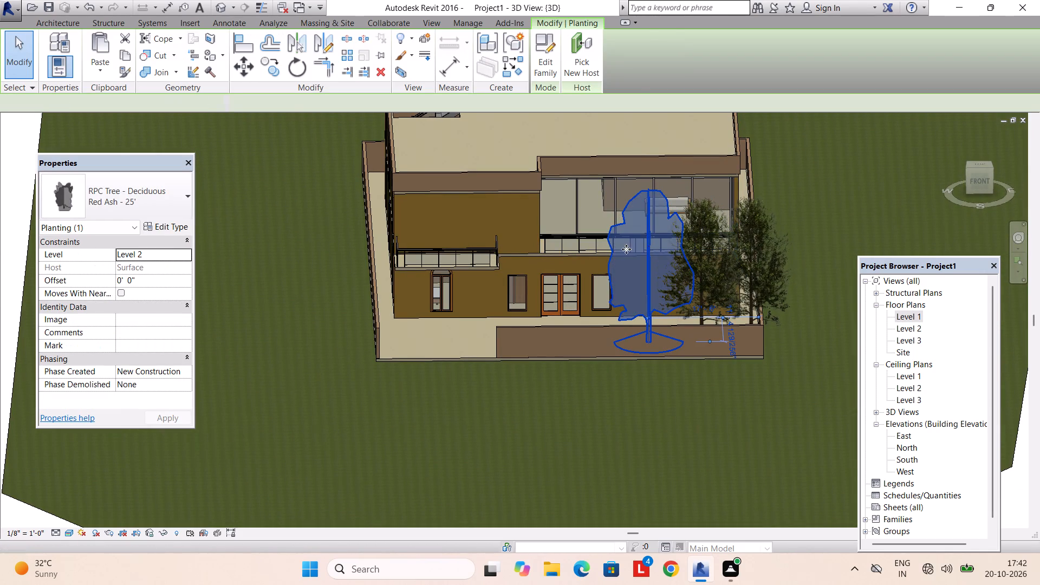
{"action": "left_click", "coordinate": [166, 220]}
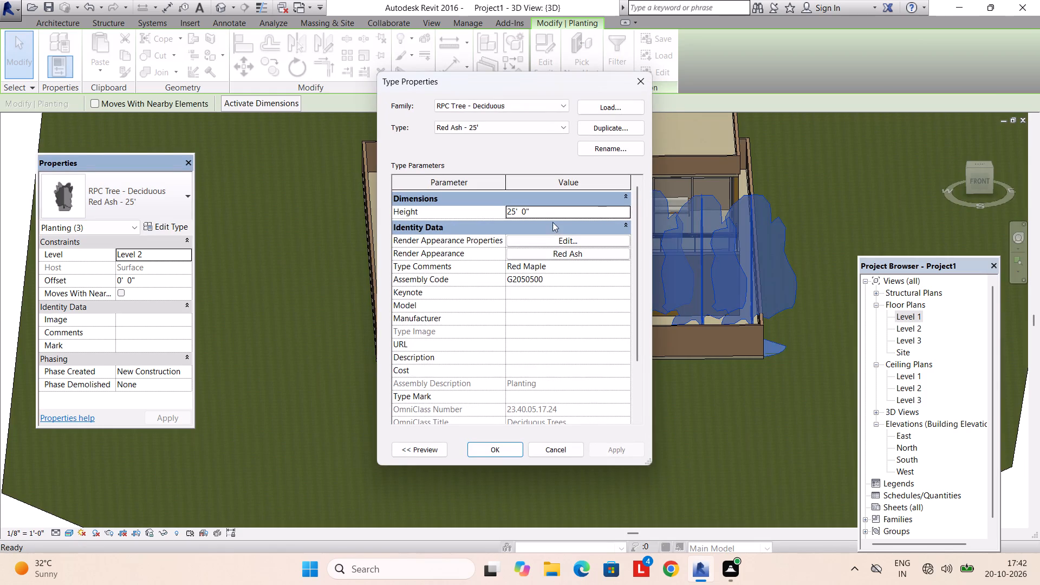
{"action": "left_click", "coordinate": [548, 211]}
{"action": "type", "text": "10'"}
{"action": "key", "text": "Return"}
{"action": "key", "text": "Return"}
{"action": "key", "text": "Escape"}
{"action": "key", "text": "Escape"}
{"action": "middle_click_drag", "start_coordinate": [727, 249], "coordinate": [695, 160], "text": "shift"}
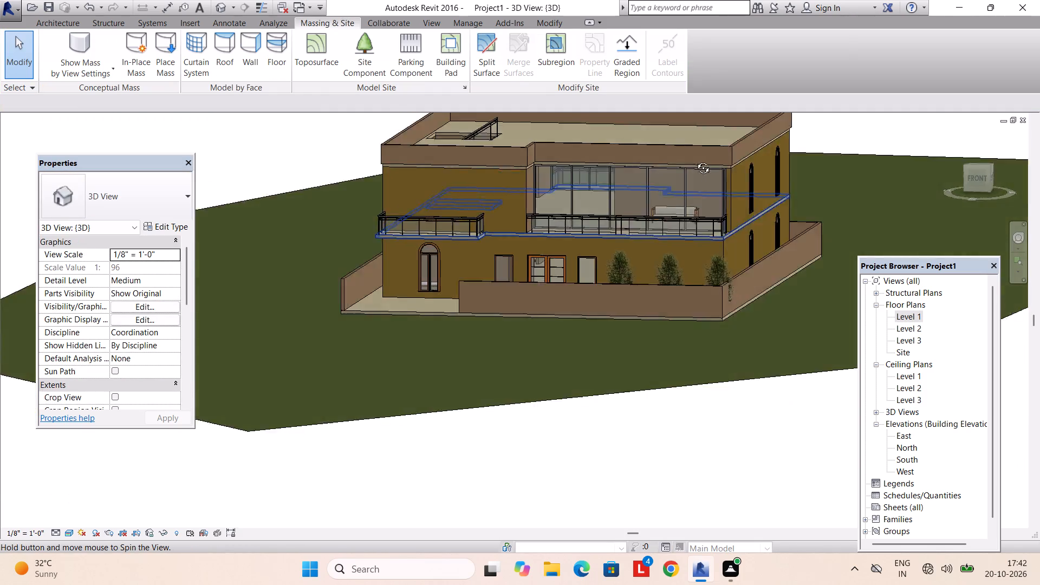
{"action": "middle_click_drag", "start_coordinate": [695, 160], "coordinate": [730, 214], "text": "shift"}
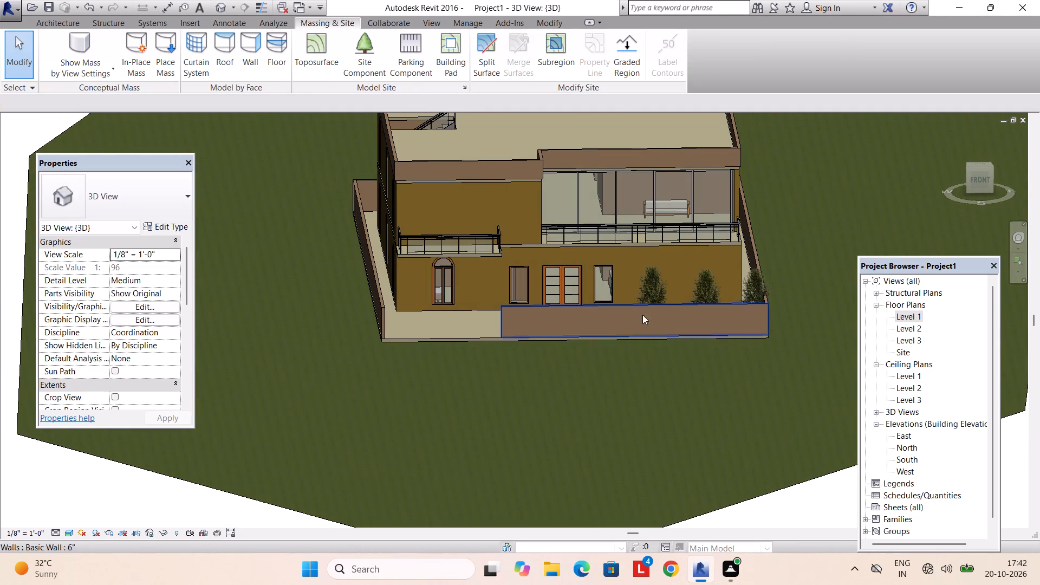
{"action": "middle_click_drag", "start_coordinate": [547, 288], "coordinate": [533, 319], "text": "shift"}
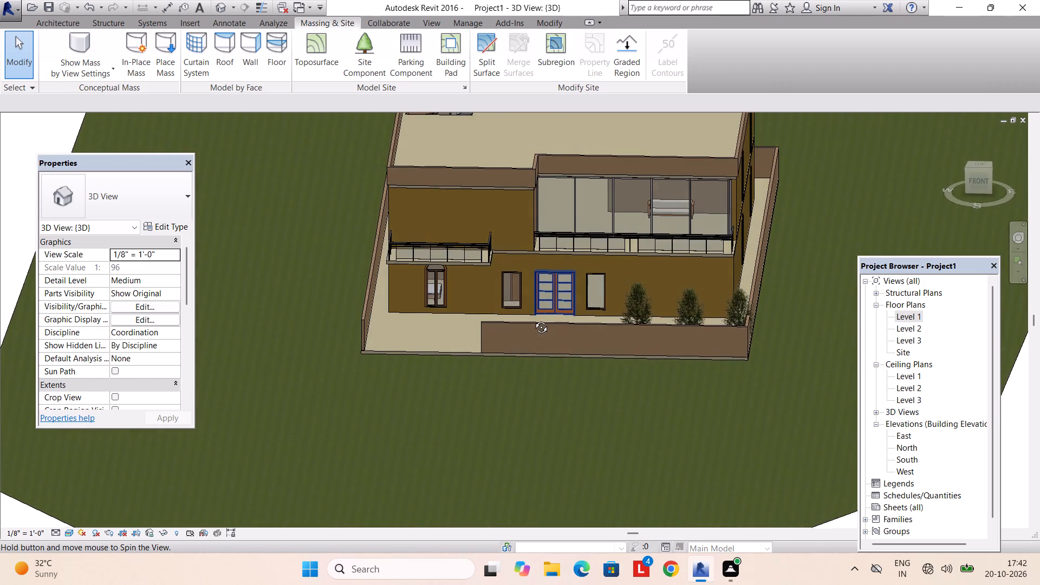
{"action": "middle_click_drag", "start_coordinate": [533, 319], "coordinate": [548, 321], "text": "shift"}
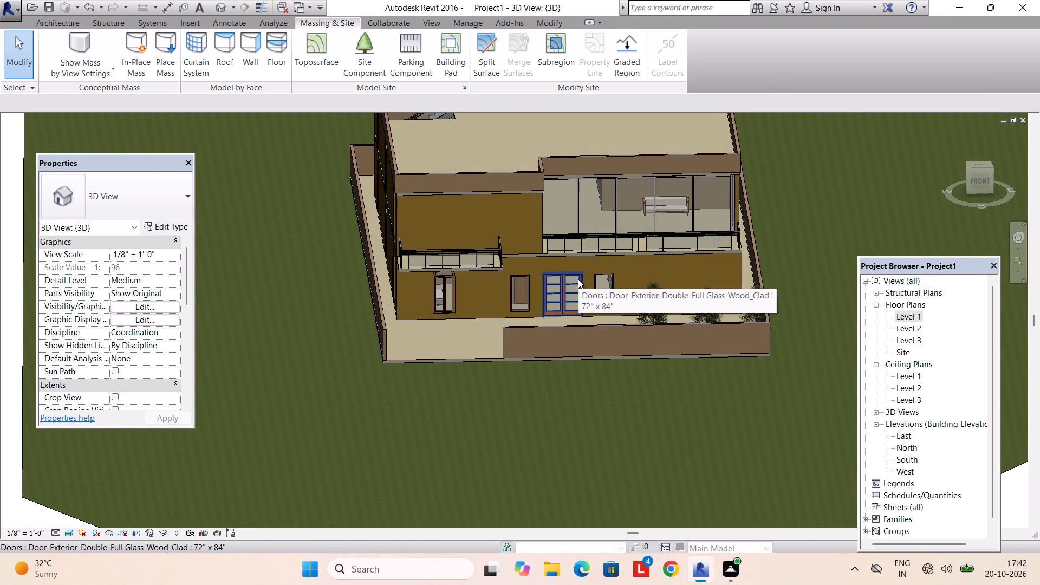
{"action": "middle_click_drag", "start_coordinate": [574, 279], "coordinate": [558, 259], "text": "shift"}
On the Level 2 plan, split the front bedroom's 9" exterior wall where it meets the partition beside the balcony.
{"action": "double_click", "coordinate": [911, 326]}
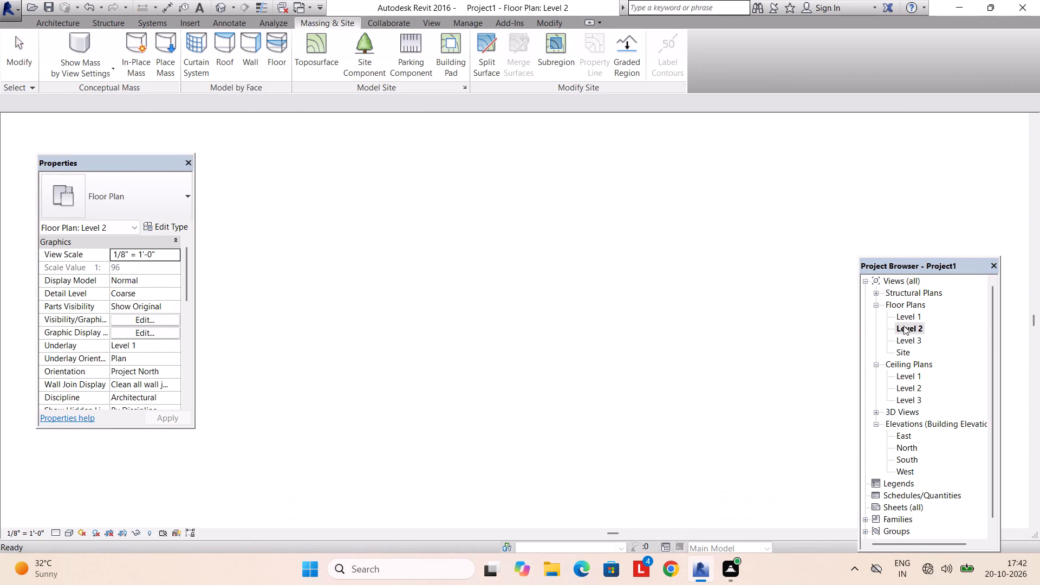
{"action": "scroll", "coordinate": [502, 321], "scroll_direction": "down", "scroll_amount": 3}
{"action": "middle_click_drag", "start_coordinate": [499, 315], "coordinate": [522, 197]}
{"action": "middle_click_drag", "start_coordinate": [486, 379], "coordinate": [525, 97]}
{"action": "middle_click_drag", "start_coordinate": [509, 275], "coordinate": [531, 102]}
{"action": "left_click", "coordinate": [461, 339]}
{"action": "scroll", "coordinate": [461, 339], "scroll_direction": "up", "scroll_amount": 5}
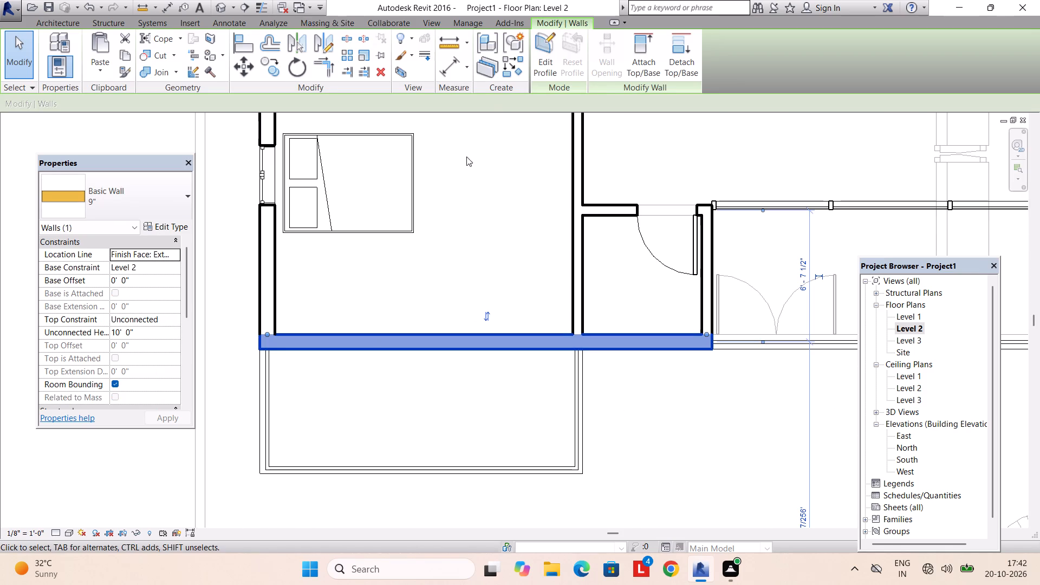
{"action": "key", "text": "Escape"}
{"action": "left_click", "coordinate": [528, 22]}
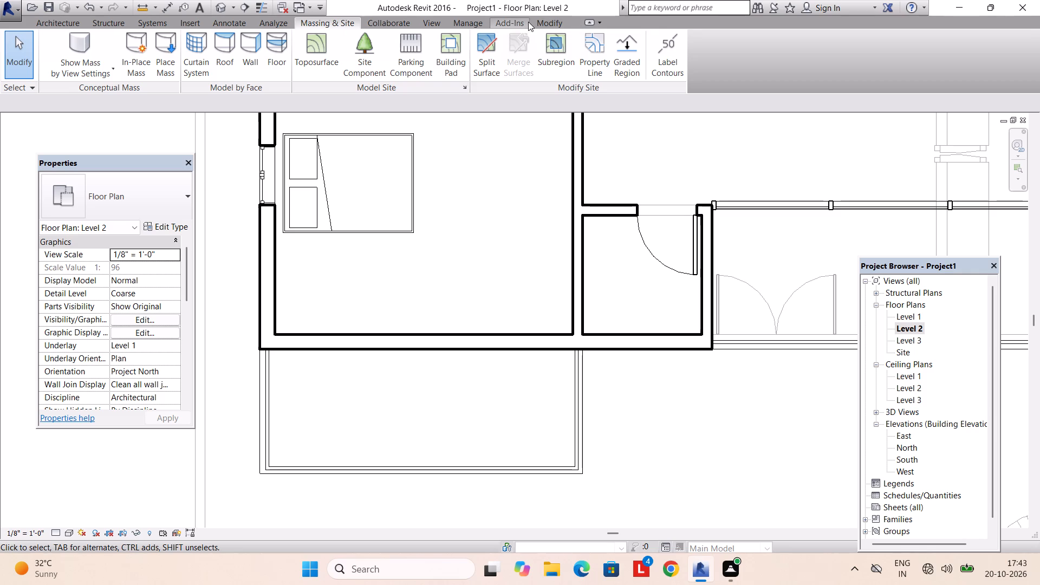
{"action": "left_click", "coordinate": [545, 22]}
{"action": "left_click", "coordinate": [346, 36]}
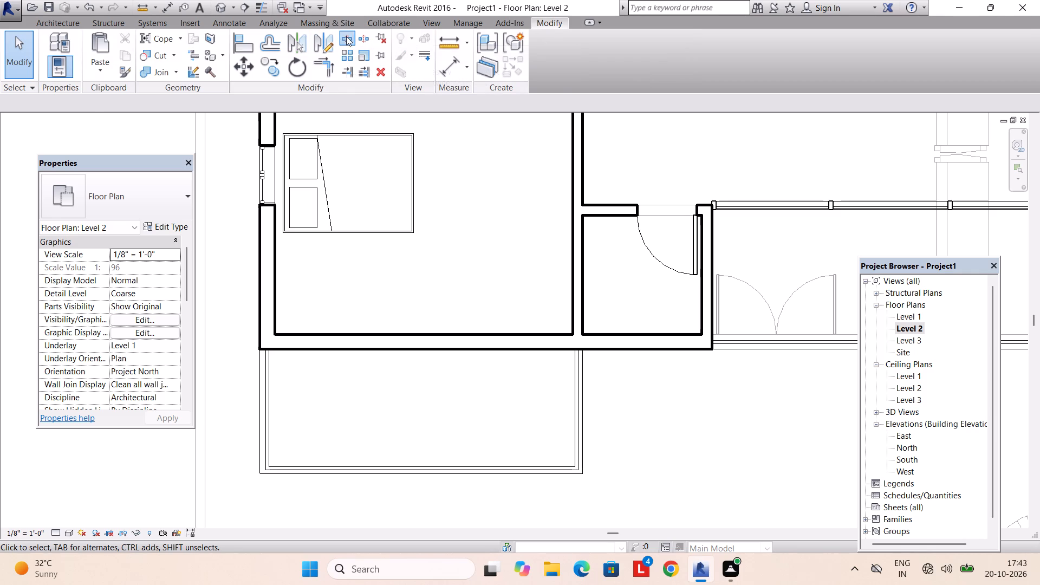
{"action": "scroll", "coordinate": [547, 328], "scroll_direction": "up", "scroll_amount": 4}
{"action": "left_click", "coordinate": [579, 349]}
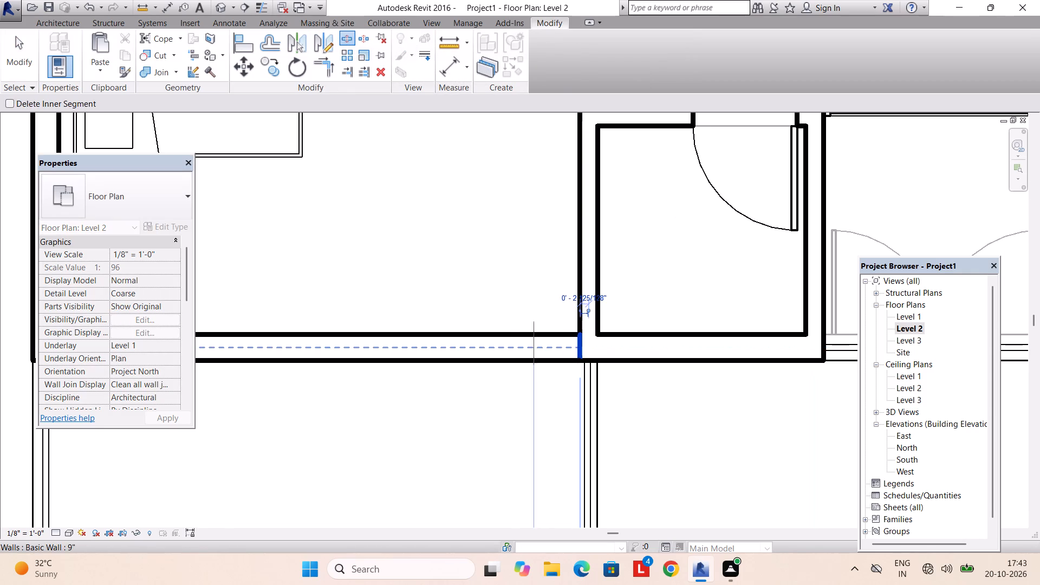
{"action": "key", "text": "Escape"}
{"action": "key", "text": "Escape"}
Delete the split-off front wall segment between the bedroom and the balcony on Level 2.
{"action": "middle_click_drag", "start_coordinate": [455, 369], "coordinate": [562, 361]}
{"action": "left_click", "coordinate": [515, 364]}
{"action": "left_click", "coordinate": [515, 359]}
{"action": "left_click", "coordinate": [516, 353]}
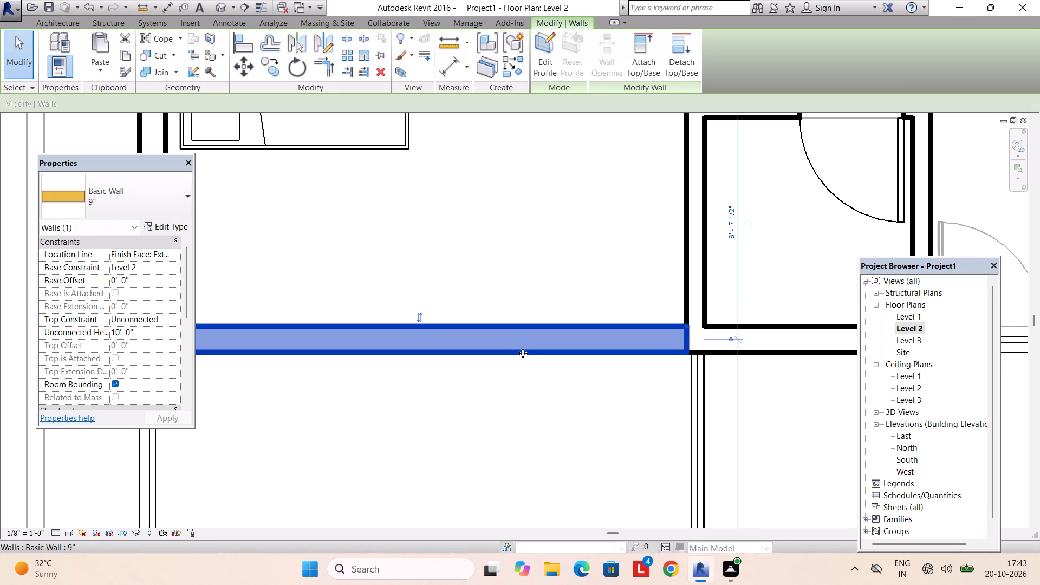
{"action": "scroll", "coordinate": [549, 353], "scroll_direction": "down", "scroll_amount": 5}
{"action": "key", "text": "Delete"}
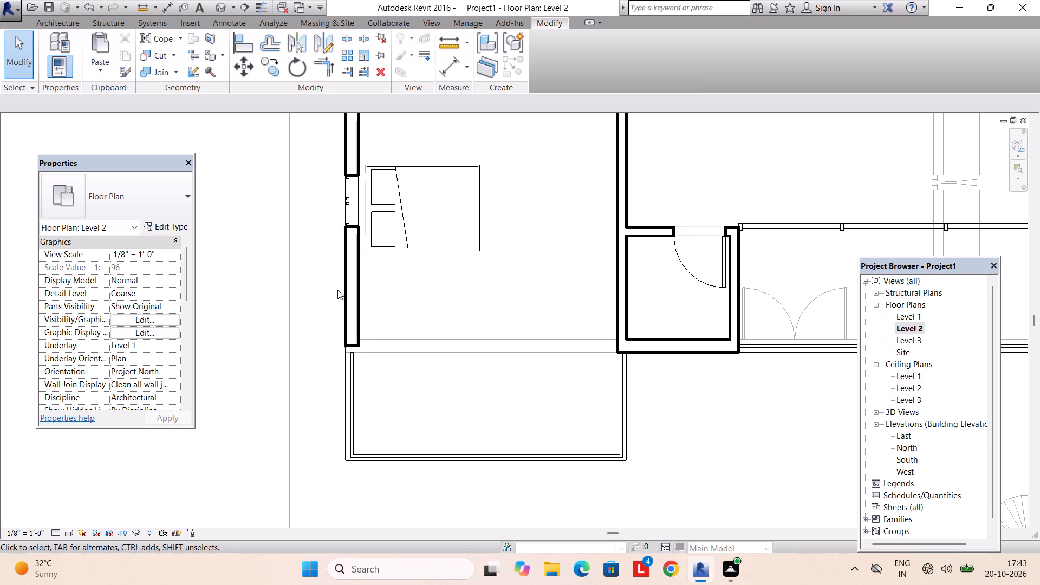
Extend the end of the bedroom's outer side wall to the outer face of the removed front wall.
{"action": "left_click", "coordinate": [356, 344]}
{"action": "scroll", "coordinate": [356, 344], "scroll_direction": "up", "scroll_amount": 3}
{"action": "left_click_drag", "start_coordinate": [362, 346], "coordinate": [362, 346]}
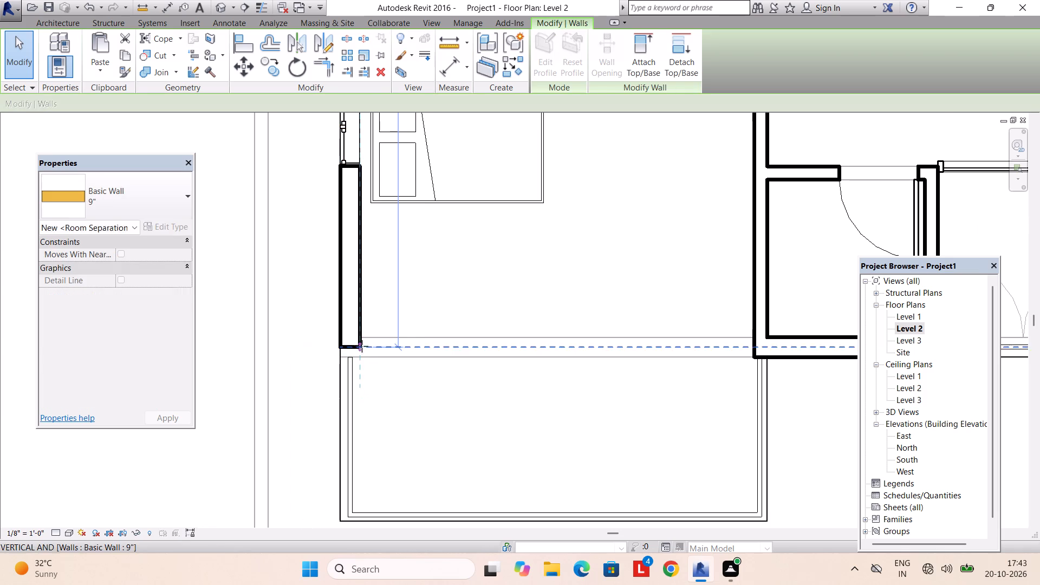
{"action": "left_click_drag", "start_coordinate": [362, 346], "coordinate": [362, 355]}
{"action": "key", "text": "Escape"}
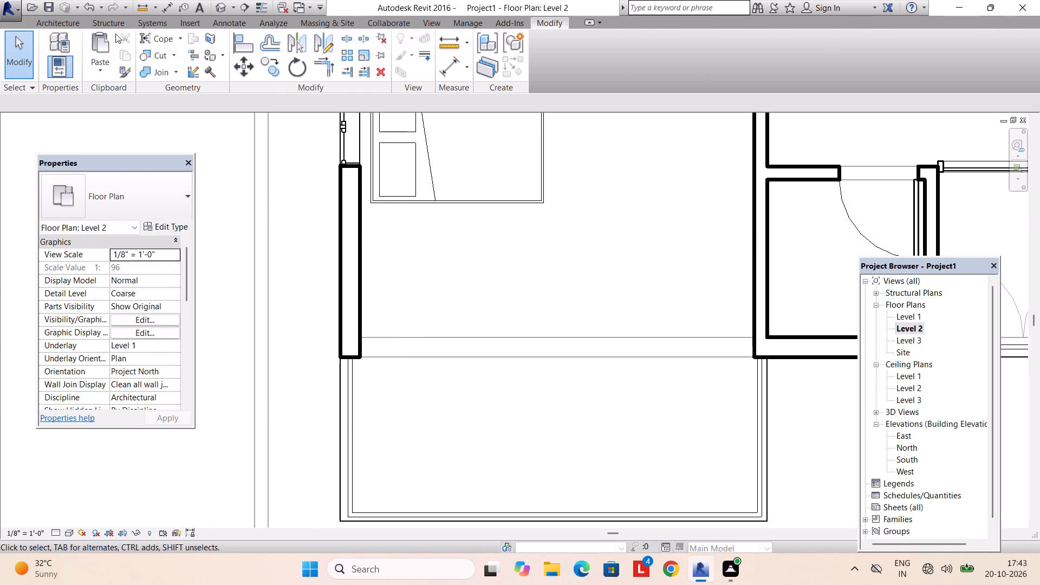
Draw a 10' 0" high Exterior Glazing curtain wall on Level 2 across the bedroom's balcony opening, with its orientation flipped.
{"action": "left_click", "coordinate": [60, 28]}
{"action": "left_click", "coordinate": [62, 45]}
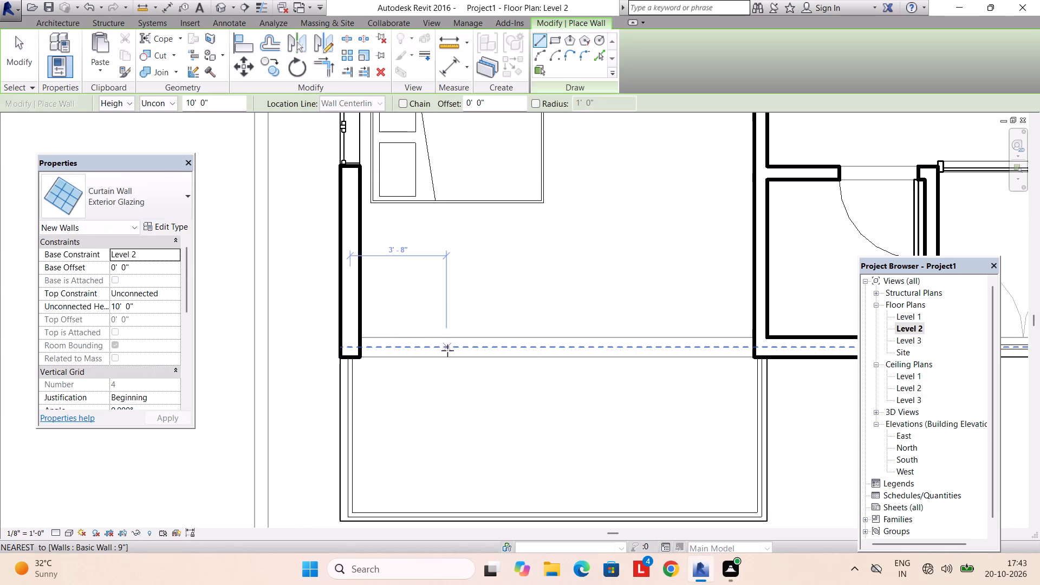
{"action": "left_click", "coordinate": [362, 346]}
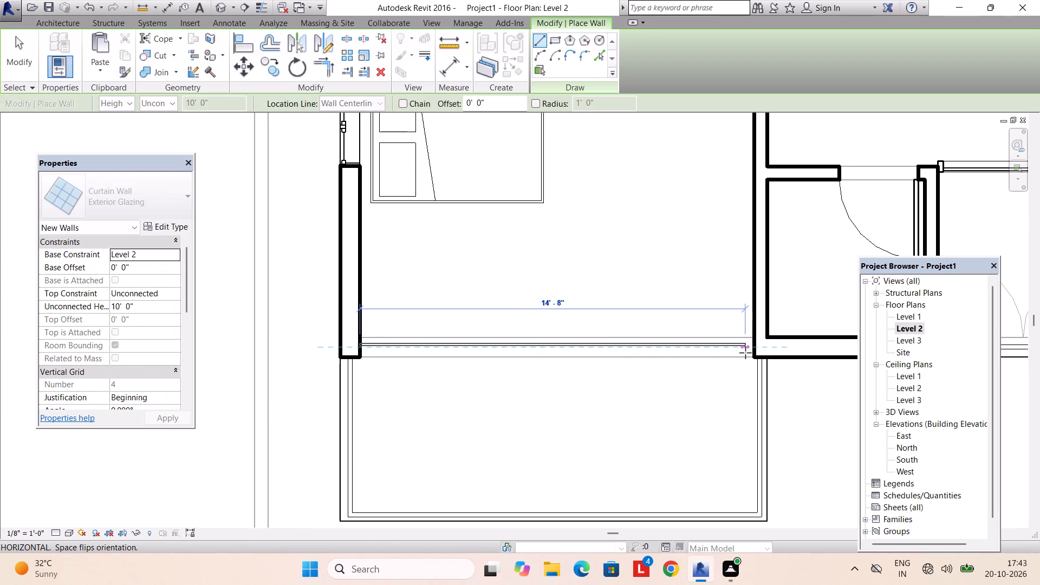
{"action": "key", "text": "space"}
{"action": "left_click", "coordinate": [755, 352]}
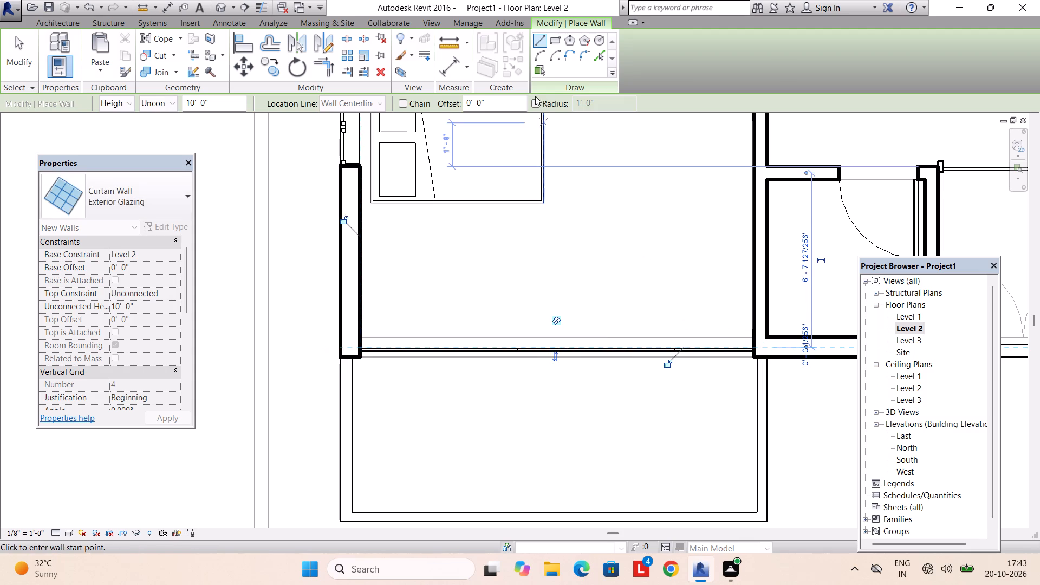
{"action": "key", "text": "Escape"}
{"action": "key", "text": "Escape"}
Examine the front facade in 3D, checking the new bedroom balcony glazing.
{"action": "left_click", "coordinate": [435, 24]}
{"action": "left_click", "coordinate": [383, 42]}
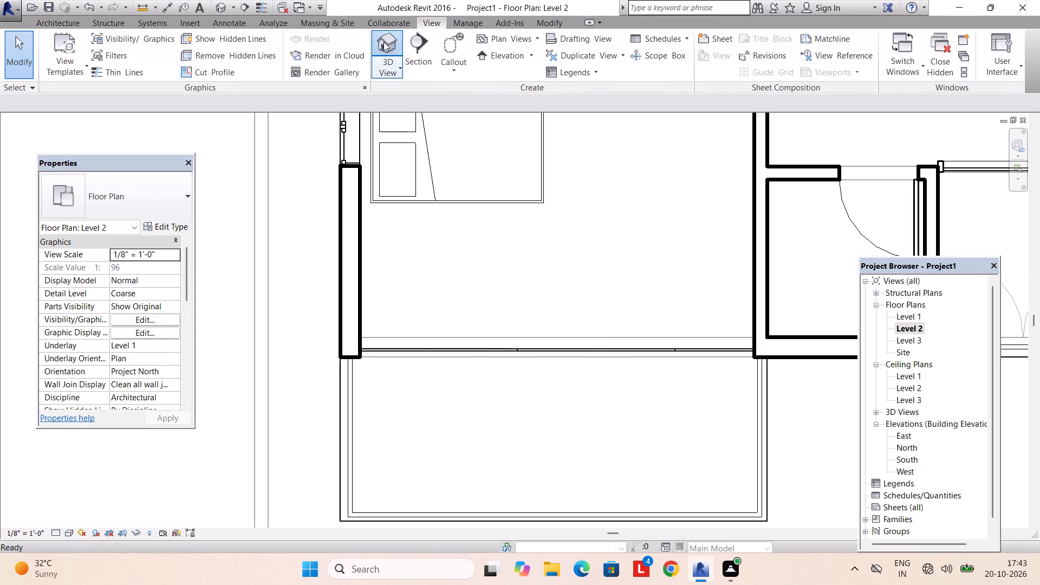
{"action": "middle_click_drag", "start_coordinate": [513, 250], "coordinate": [521, 198], "text": "shift"}
{"action": "scroll", "coordinate": [520, 199], "scroll_direction": "up", "scroll_amount": 2}
{"action": "middle_click_drag", "start_coordinate": [526, 207], "coordinate": [546, 187]}
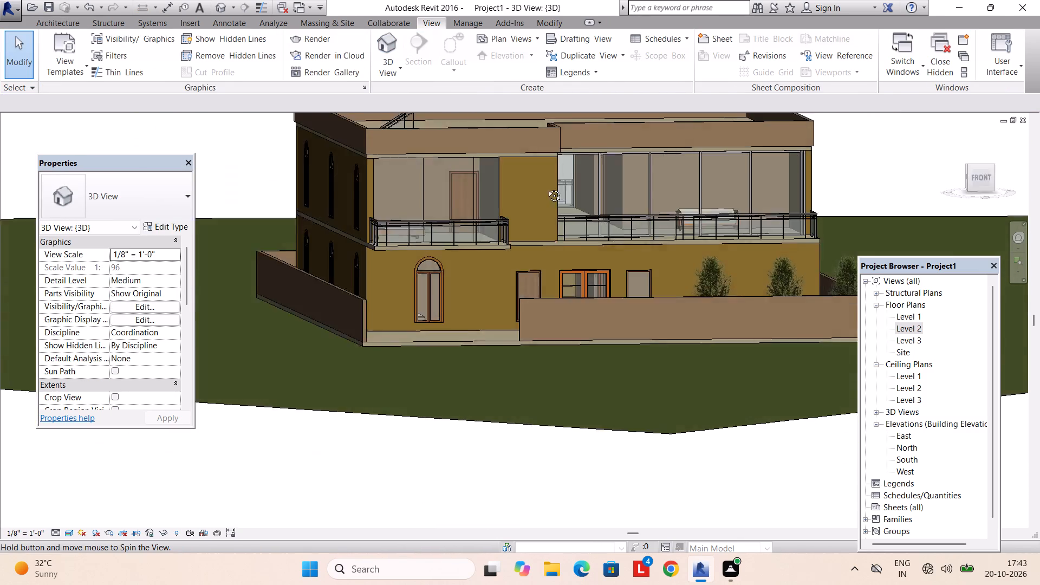
{"action": "middle_click_drag", "start_coordinate": [546, 187], "coordinate": [512, 187]}
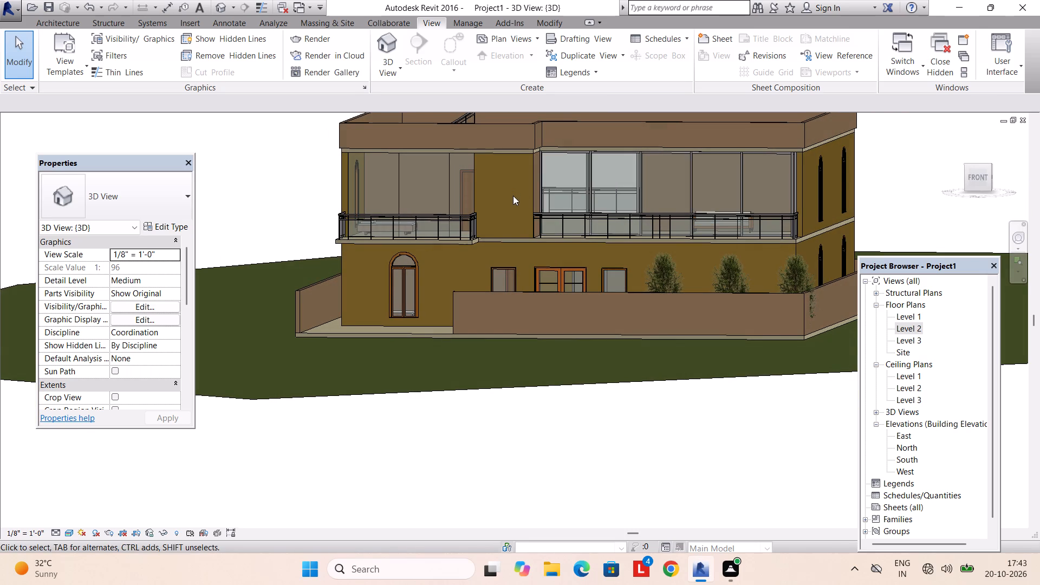
On Level 3, create a Handrail - Rectangular railing 10' 5" long along the stair opening's edge beside the bedroom.
{"action": "double_click", "coordinate": [900, 339]}
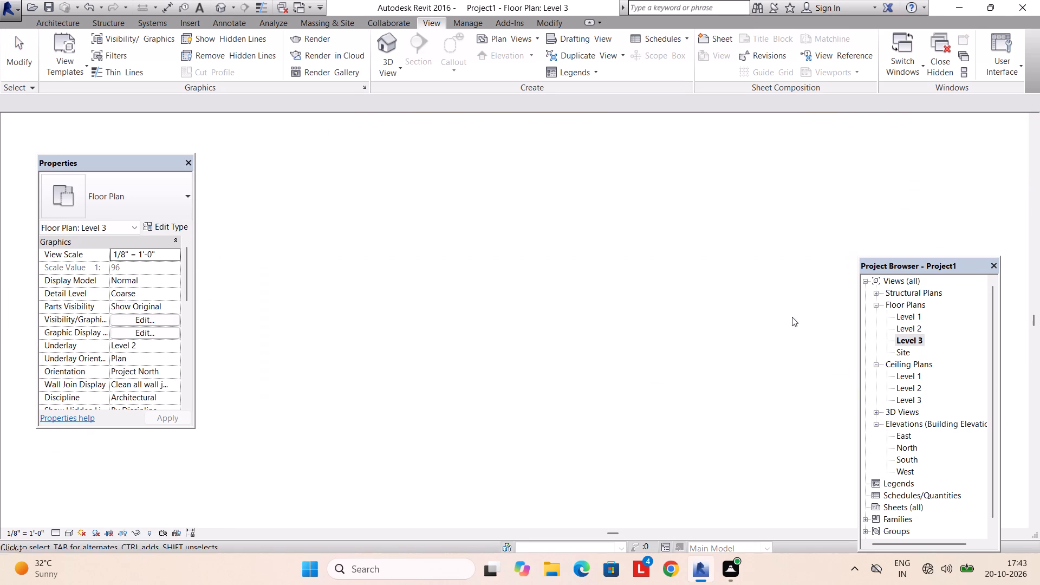
{"action": "left_click", "coordinate": [74, 23]}
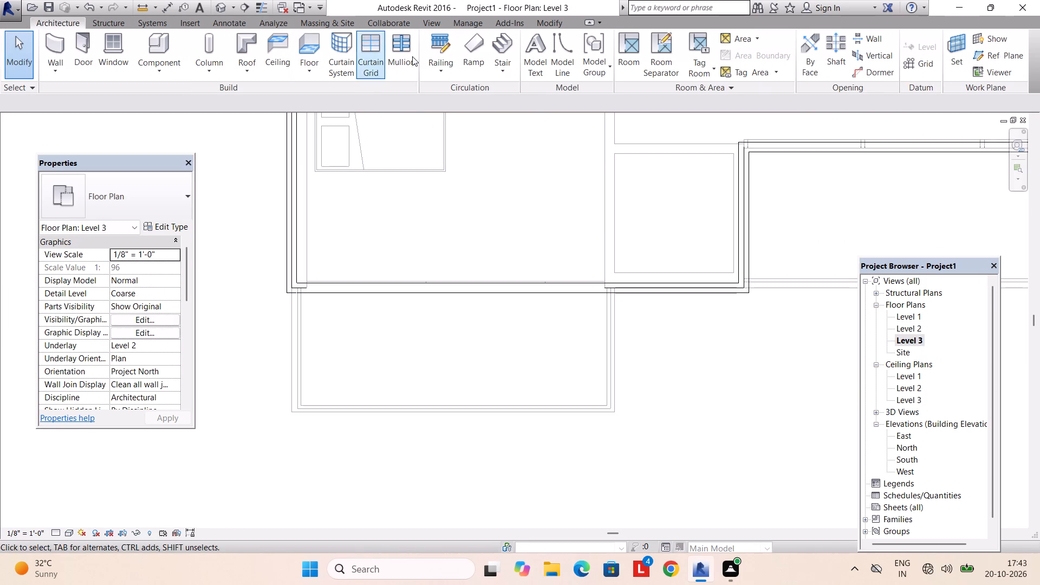
{"action": "left_click", "coordinate": [491, 49]}
{"action": "left_click", "coordinate": [543, 43]}
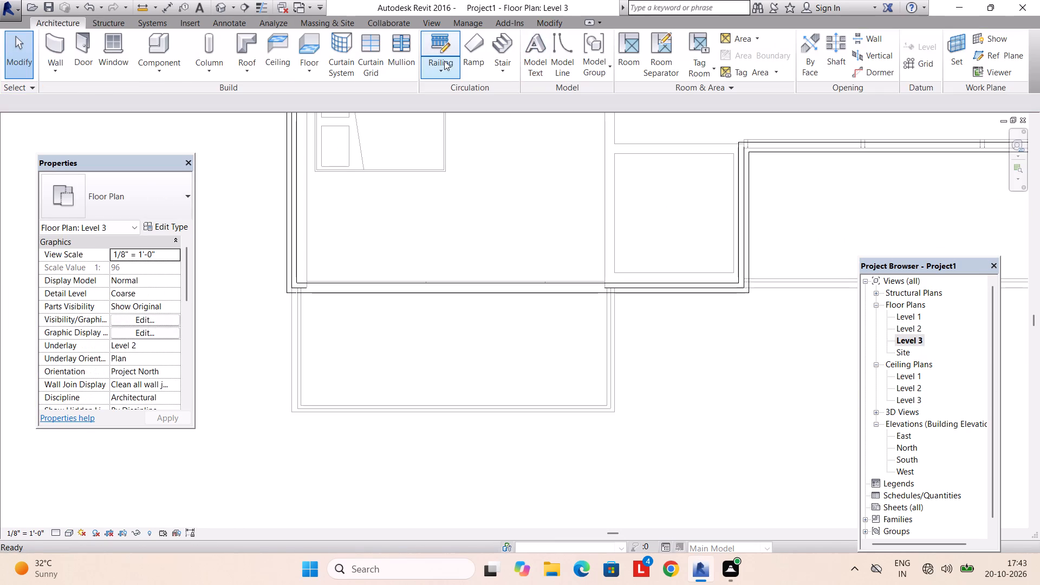
{"action": "left_click", "coordinate": [443, 44]}
{"action": "left_click", "coordinate": [155, 184]}
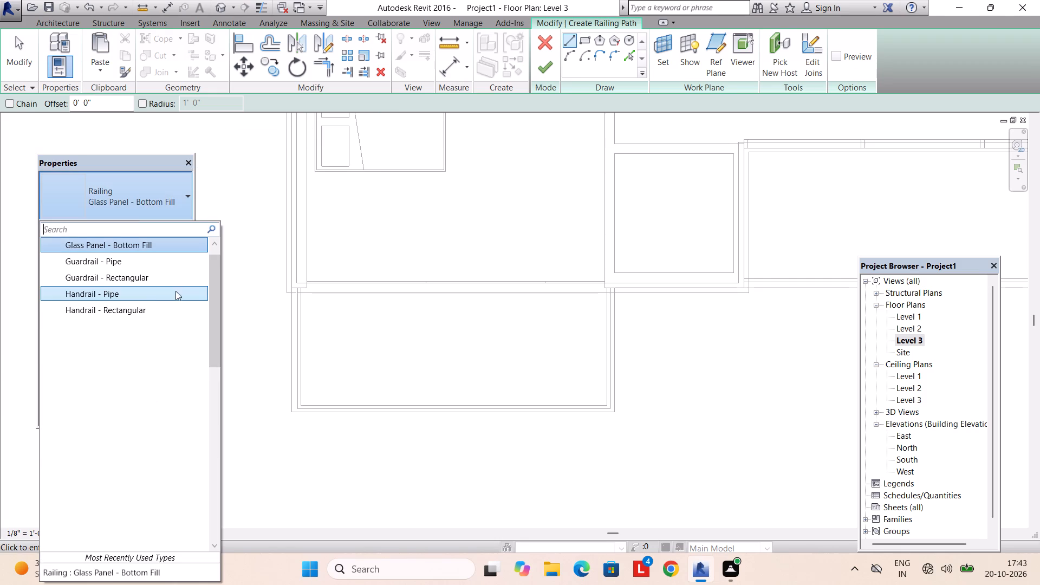
{"action": "left_click", "coordinate": [151, 307]}
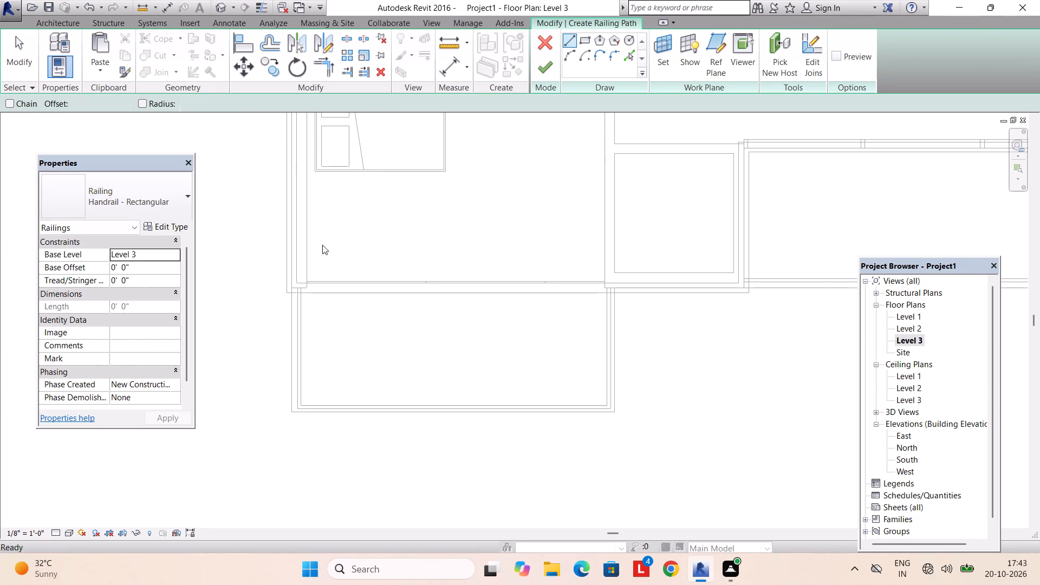
{"action": "scroll", "coordinate": [377, 213], "scroll_direction": "down", "scroll_amount": 2}
{"action": "middle_click_drag", "start_coordinate": [384, 218], "coordinate": [367, 334]}
{"action": "middle_click_drag", "start_coordinate": [375, 231], "coordinate": [374, 362]}
{"action": "scroll", "coordinate": [392, 240], "scroll_direction": "down", "scroll_amount": 5}
{"action": "middle_click_drag", "start_coordinate": [420, 237], "coordinate": [392, 346]}
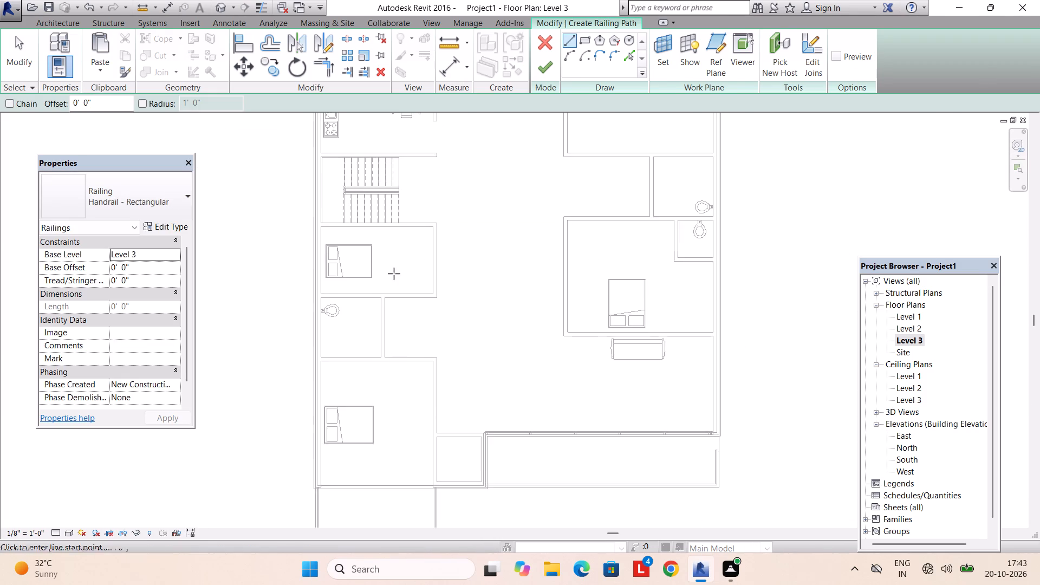
{"action": "scroll", "coordinate": [397, 262], "scroll_direction": "down", "scroll_amount": 1}
{"action": "middle_click_drag", "start_coordinate": [397, 288], "coordinate": [398, 308]}
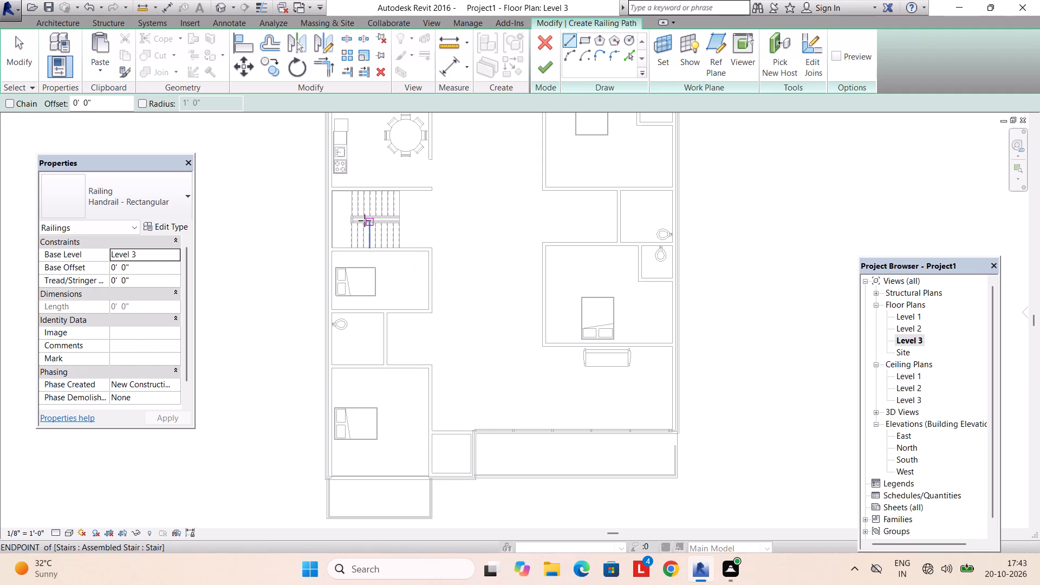
{"action": "scroll", "coordinate": [327, 243], "scroll_direction": "up", "scroll_amount": 2}
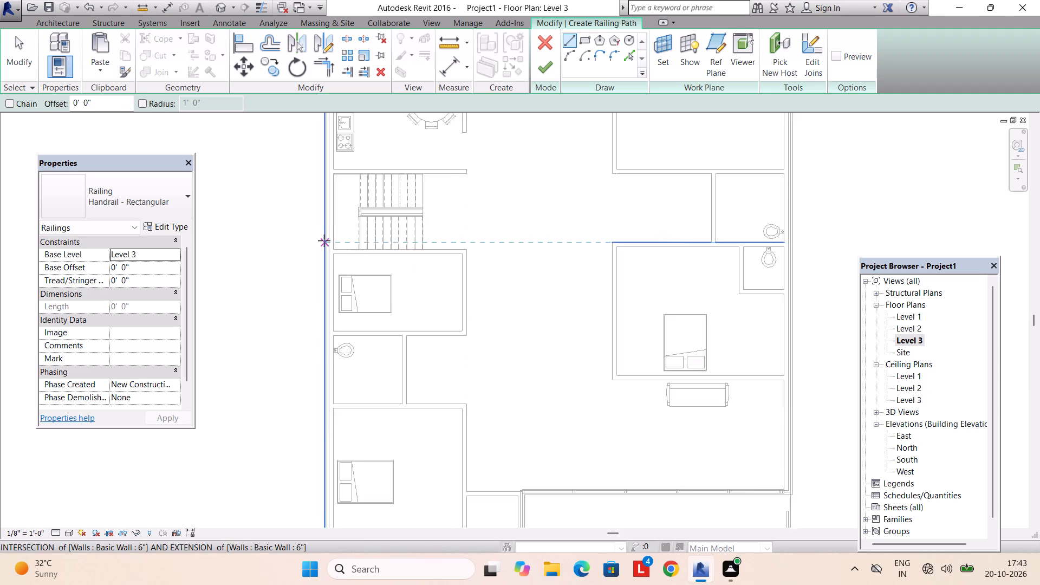
{"action": "scroll", "coordinate": [324, 240], "scroll_direction": "up", "scroll_amount": 8}
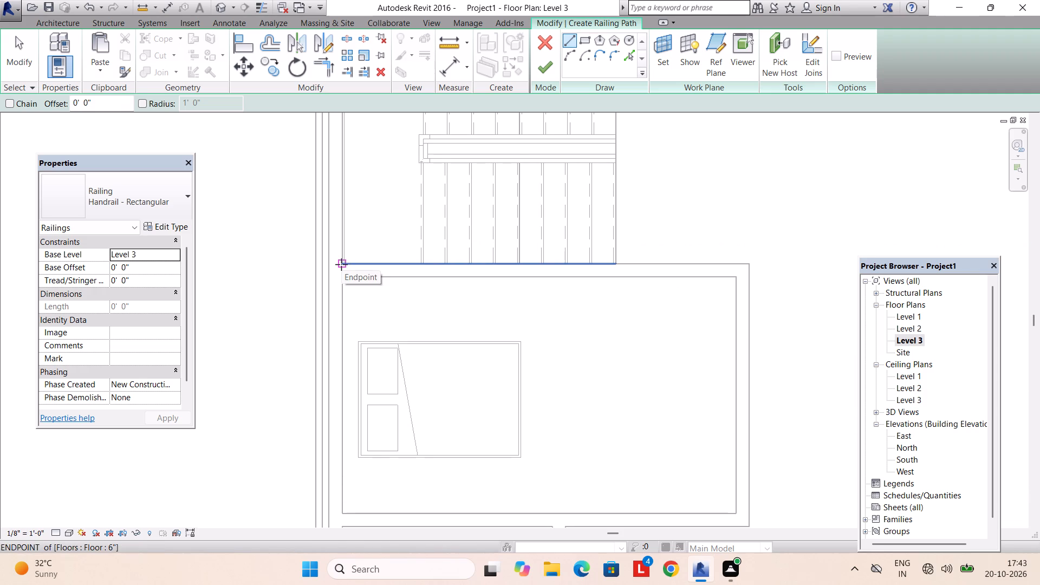
{"action": "left_click", "coordinate": [341, 264]}
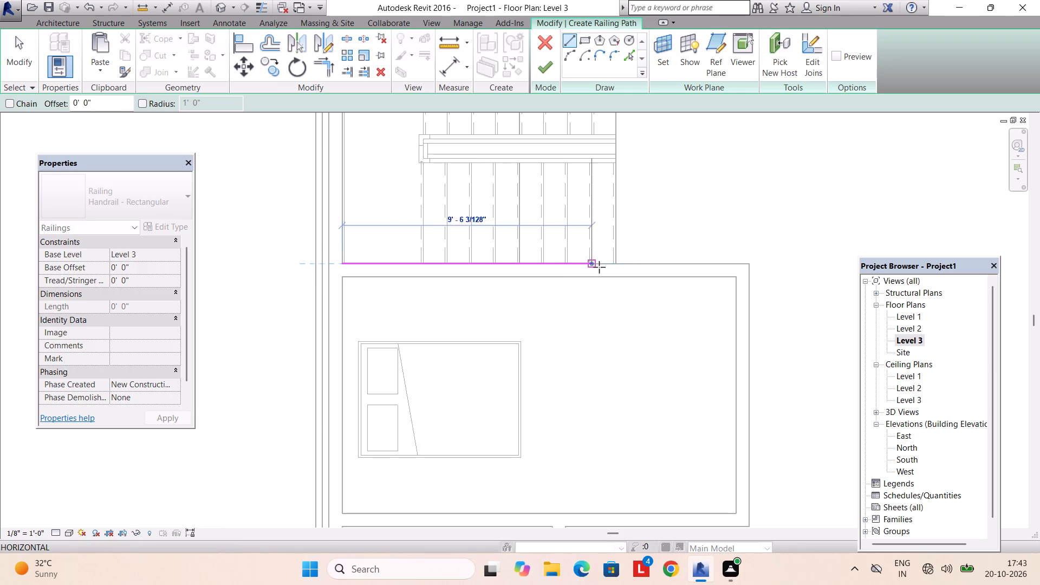
{"action": "left_click", "coordinate": [615, 265]}
{"action": "middle_click_drag", "start_coordinate": [626, 199], "coordinate": [619, 313]}
{"action": "scroll", "coordinate": [612, 253], "scroll_direction": "up", "scroll_amount": 5}
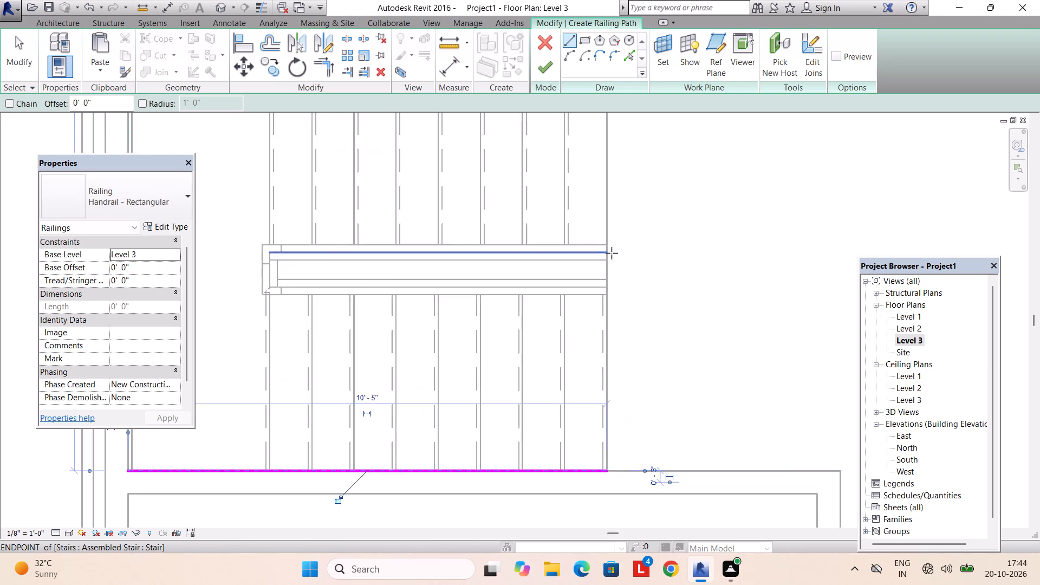
{"action": "left_click", "coordinate": [612, 252]}
{"action": "left_click", "coordinate": [549, 60]}
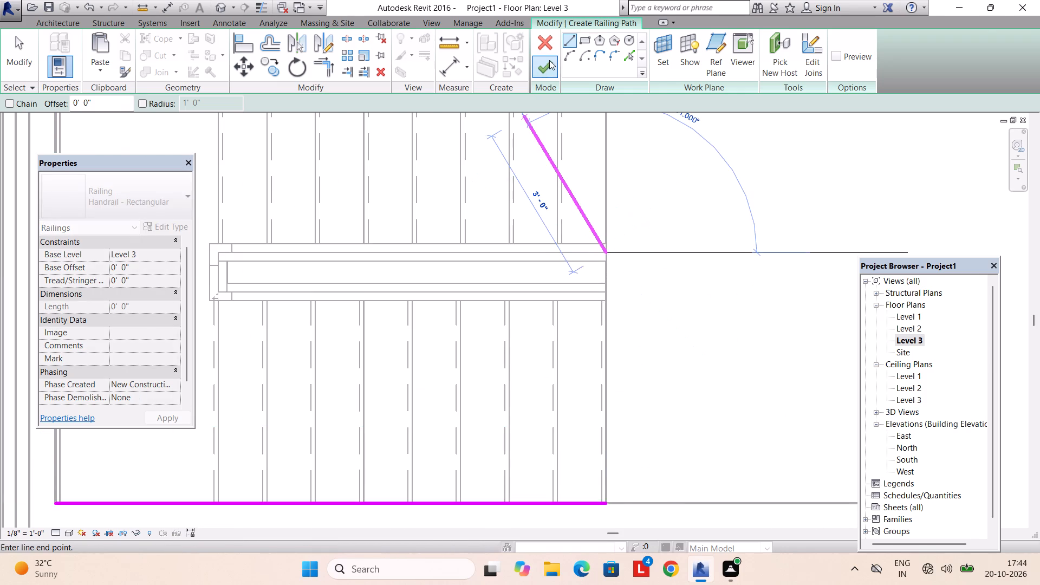
{"action": "key", "text": "Escape"}
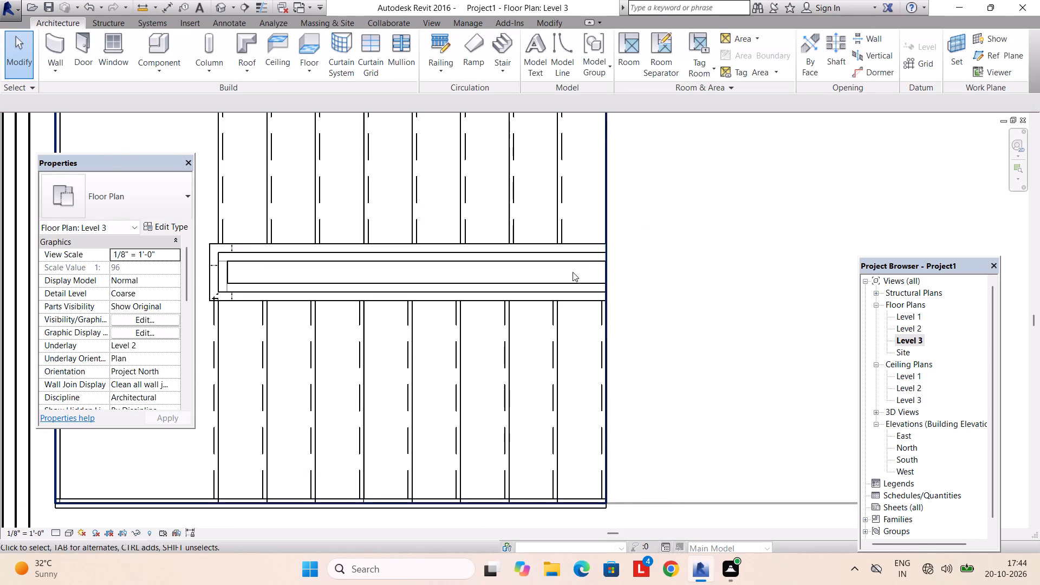
{"action": "key", "text": "Escape"}
Examine the new railing around the roof's stair opening in 3D.
{"action": "left_click", "coordinate": [438, 25]}
{"action": "left_click", "coordinate": [415, 37]}
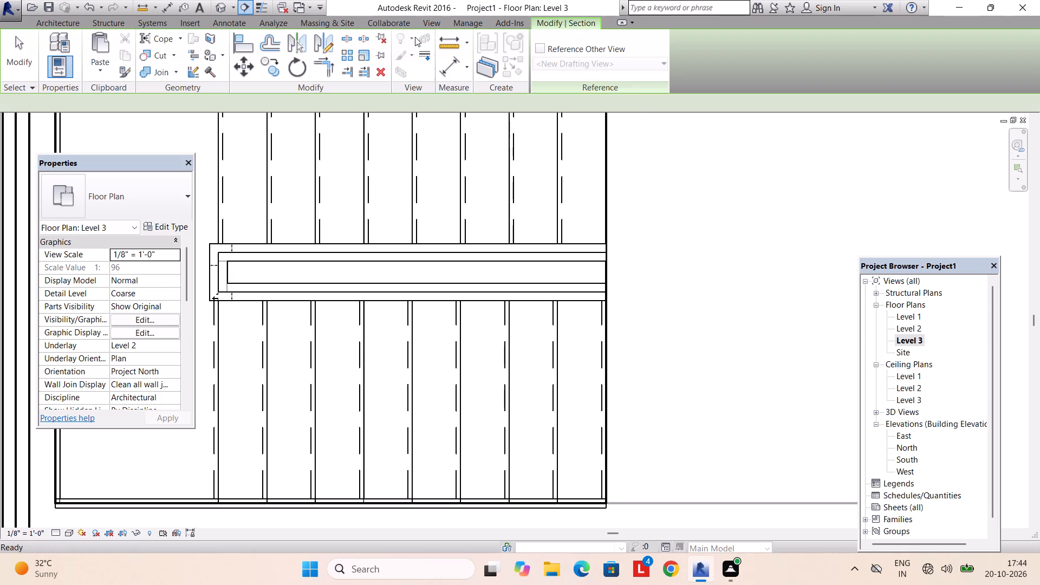
{"action": "key", "text": "Escape"}
{"action": "left_click", "coordinate": [394, 36]}
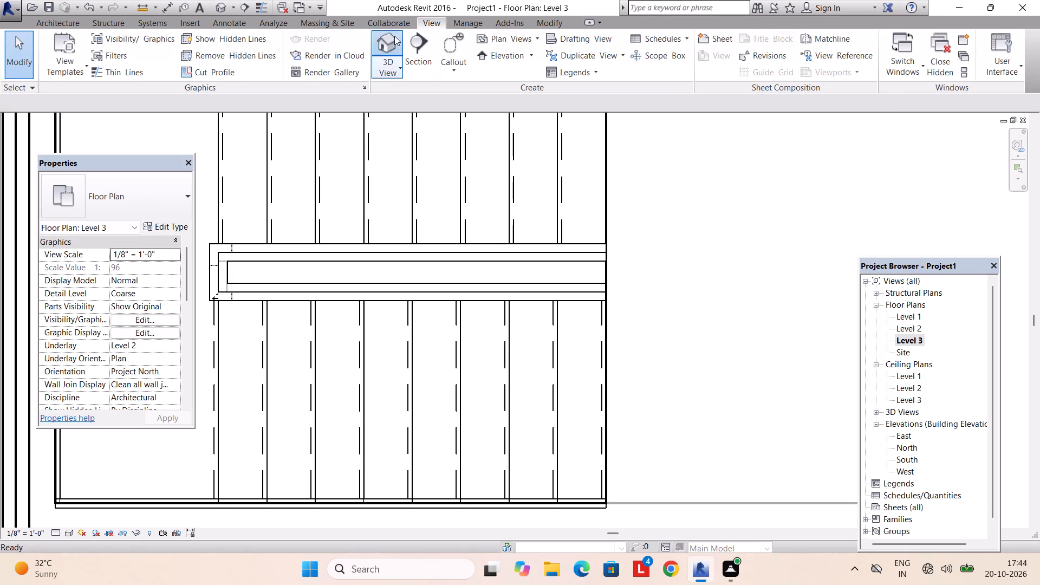
{"action": "scroll", "coordinate": [464, 158], "scroll_direction": "down", "scroll_amount": 2}
{"action": "middle_click_drag", "start_coordinate": [464, 158], "coordinate": [465, 281], "text": "shift"}
{"action": "middle_click_drag", "start_coordinate": [483, 119], "coordinate": [424, 329]}
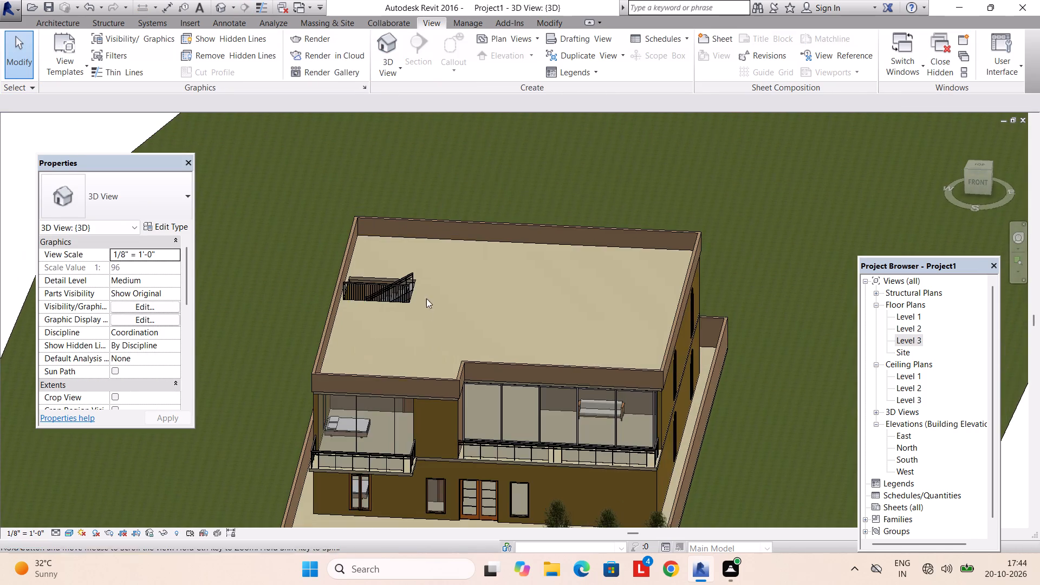
{"action": "scroll", "coordinate": [440, 266], "scroll_direction": "up", "scroll_amount": 1}
{"action": "middle_click_drag", "start_coordinate": [440, 266], "coordinate": [379, 288], "text": "shift"}
{"action": "scroll", "coordinate": [483, 283], "scroll_direction": "up", "scroll_amount": 6}
{"action": "middle_click_drag", "start_coordinate": [520, 274], "coordinate": [417, 290], "text": "shift"}
{"action": "middle_click_drag", "start_coordinate": [565, 282], "coordinate": [305, 269]}
Edit the railing's path on Level 3, adding a 4' 9" segment across the bedroom-side stair flight to the central stair railing.
{"action": "left_click", "coordinate": [656, 270]}
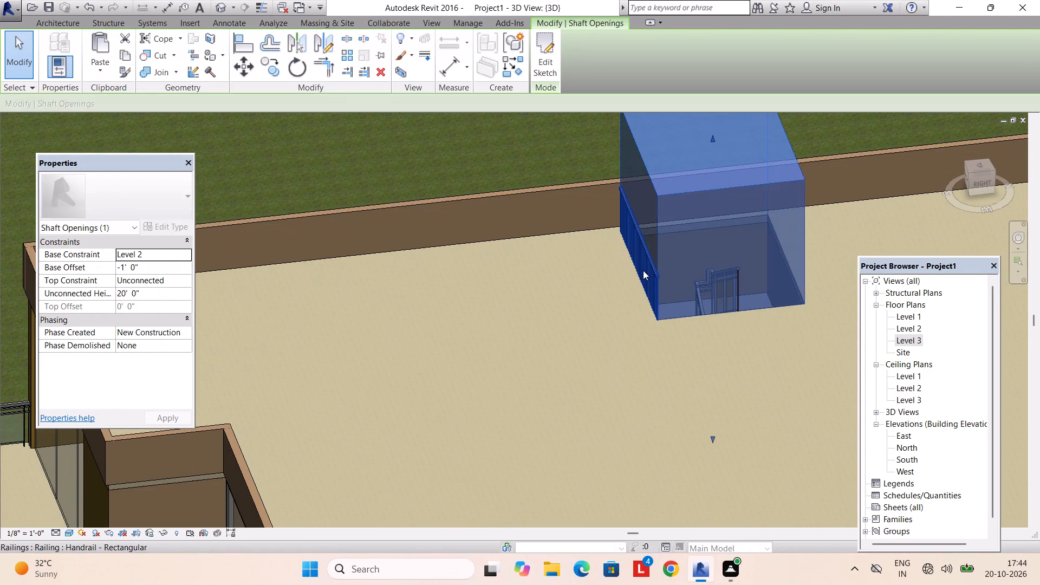
{"action": "key", "text": "Escape"}
{"action": "left_click", "coordinate": [647, 250]}
{"action": "left_click", "coordinate": [542, 61]}
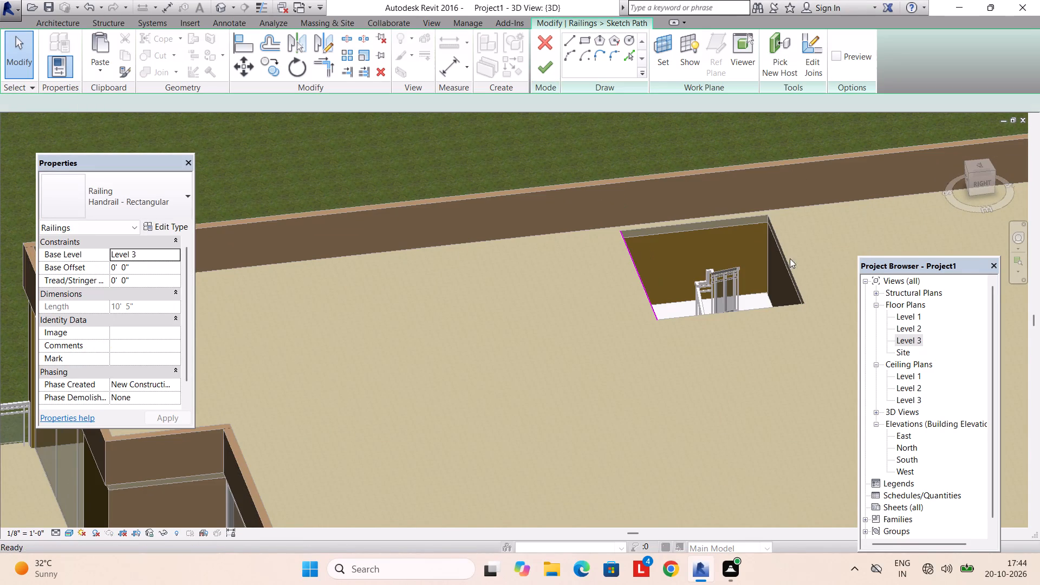
{"action": "double_click", "coordinate": [905, 336]}
{"action": "scroll", "coordinate": [604, 318], "scroll_direction": "down", "scroll_amount": 2}
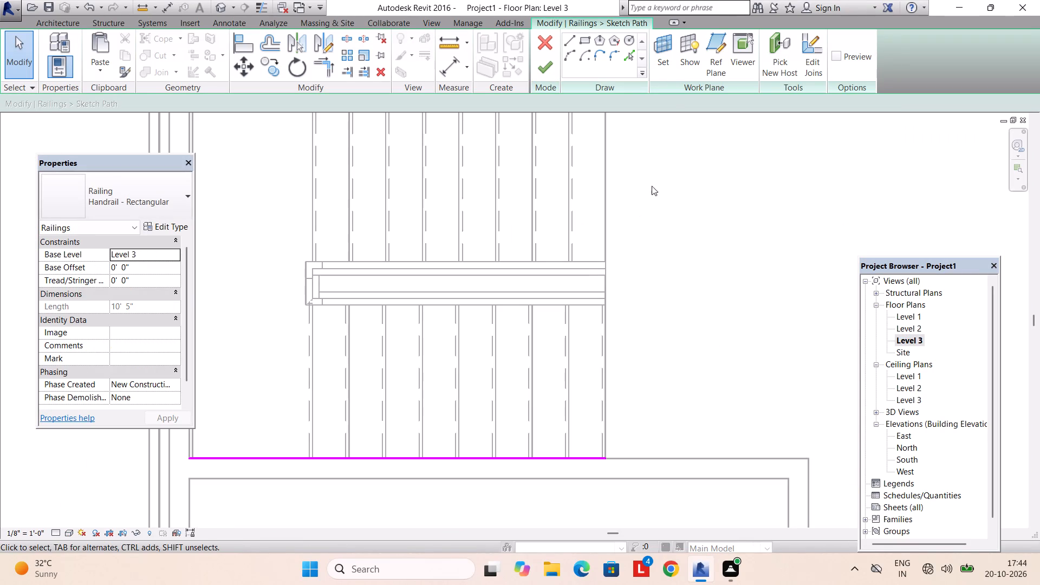
{"action": "left_click", "coordinate": [571, 44]}
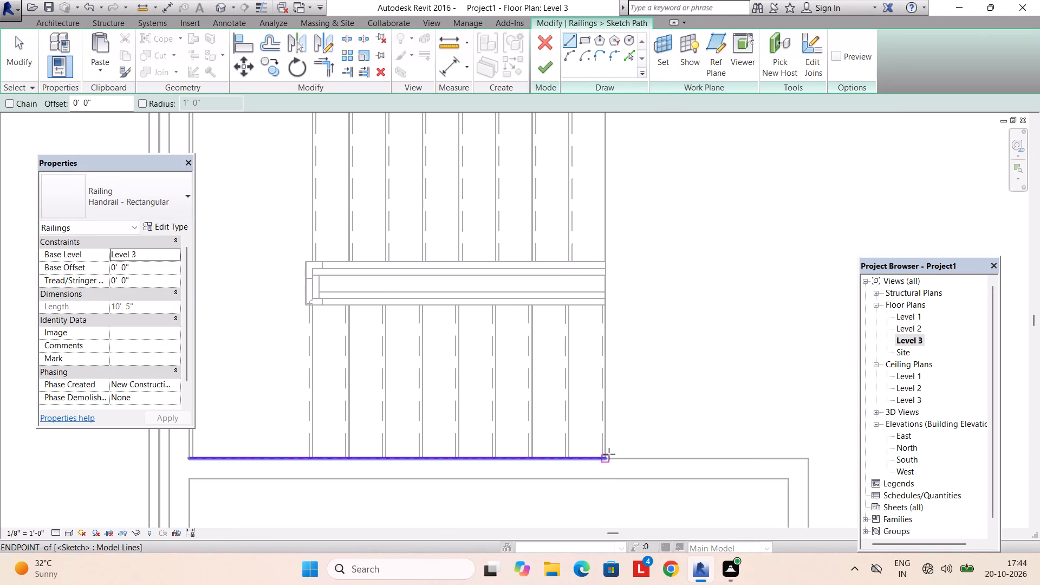
{"action": "left_click", "coordinate": [609, 454]}
{"action": "scroll", "coordinate": [608, 305], "scroll_direction": "up", "scroll_amount": 6}
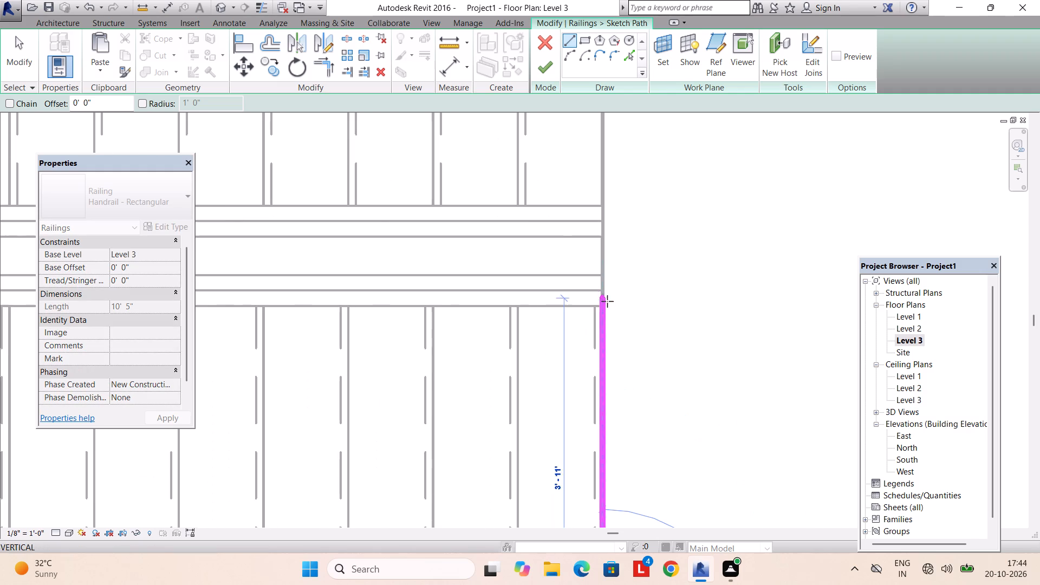
{"action": "left_click", "coordinate": [605, 221]}
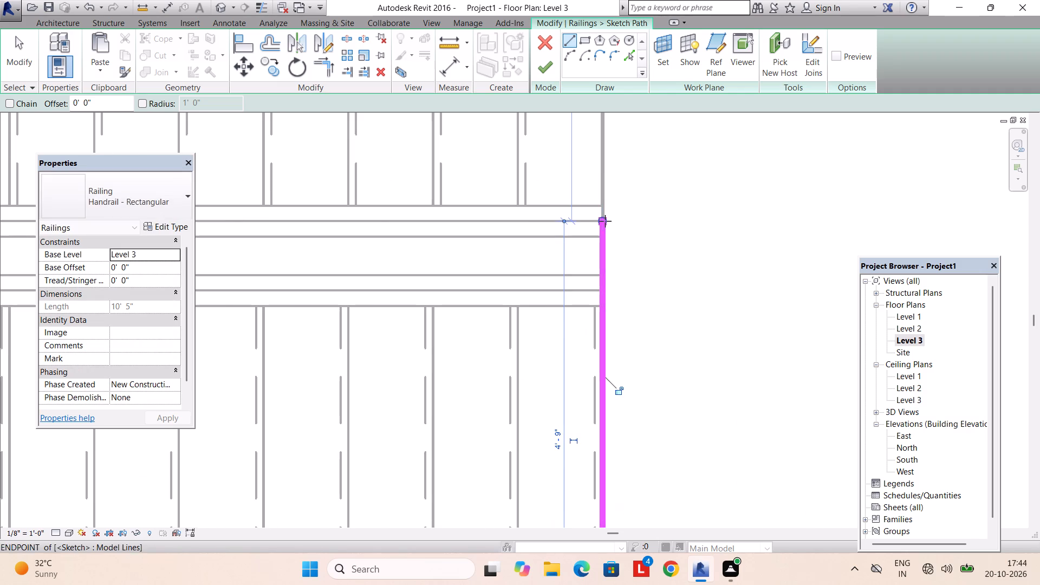
{"action": "scroll", "coordinate": [643, 220], "scroll_direction": "down", "scroll_amount": 5}
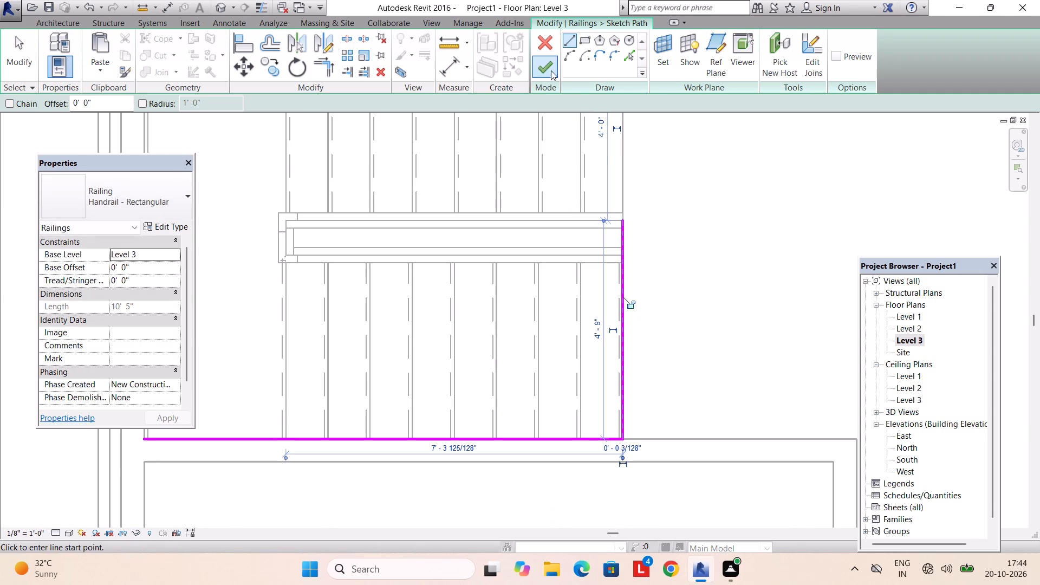
{"action": "left_click", "coordinate": [551, 70]}
Create a second Handrail - Rectangular railing 10' 6" long on Level 3 along the stair opening's kitchen-side edge.
{"action": "middle_click_drag", "start_coordinate": [668, 215], "coordinate": [668, 338]}
{"action": "scroll", "coordinate": [655, 265], "scroll_direction": "down", "scroll_amount": 4}
{"action": "middle_click_drag", "start_coordinate": [655, 265], "coordinate": [658, 295]}
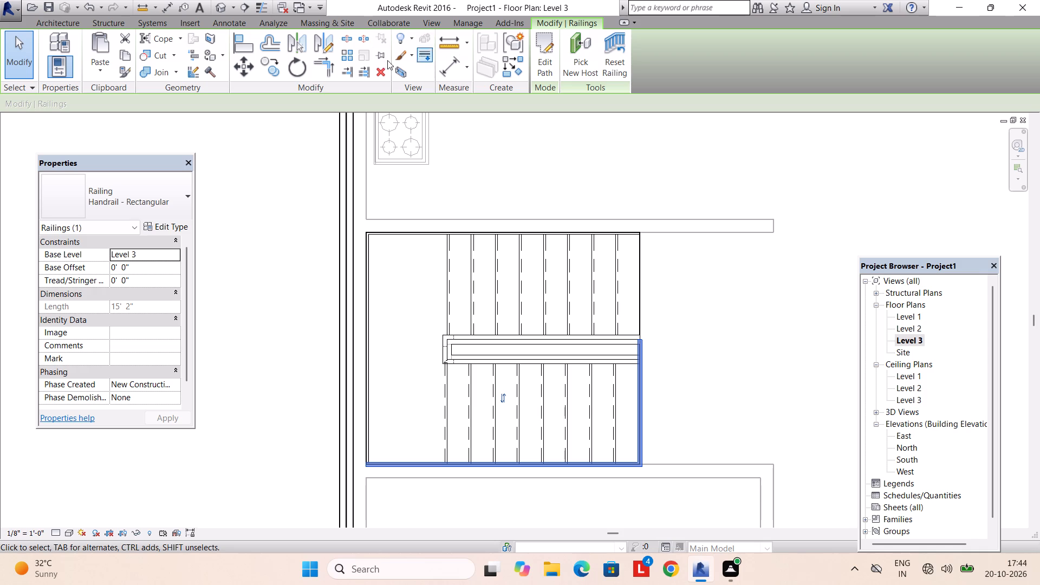
{"action": "left_click", "coordinate": [79, 28]}
{"action": "left_click", "coordinate": [447, 44]}
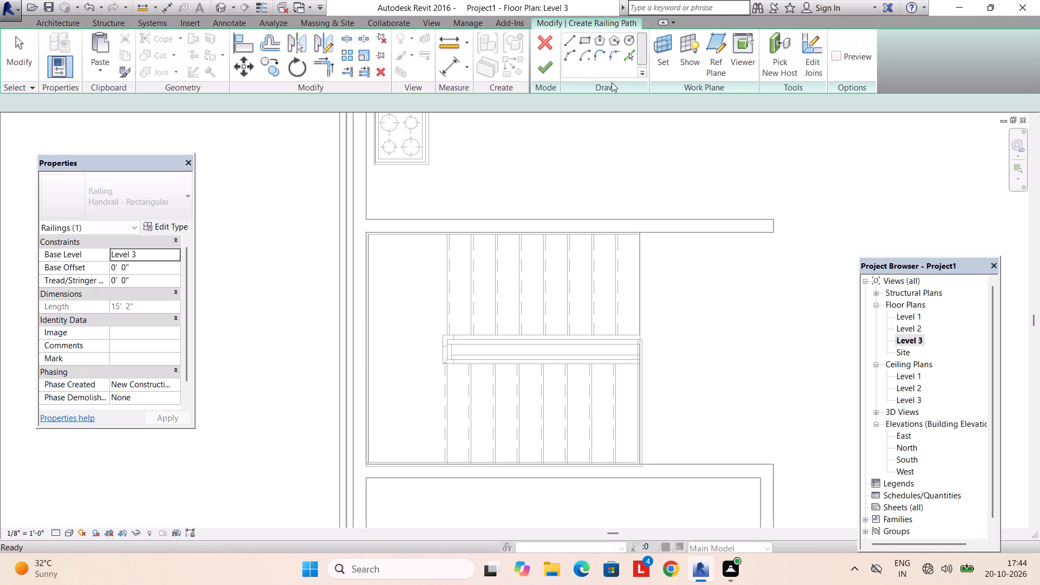
{"action": "left_click", "coordinate": [569, 40]}
{"action": "scroll", "coordinate": [367, 231], "scroll_direction": "up", "scroll_amount": 5}
{"action": "left_click", "coordinate": [368, 235]}
{"action": "middle_click_drag", "start_coordinate": [852, 239], "coordinate": [690, 245]}
{"action": "left_click", "coordinate": [758, 240]}
{"action": "left_click", "coordinate": [539, 64]}
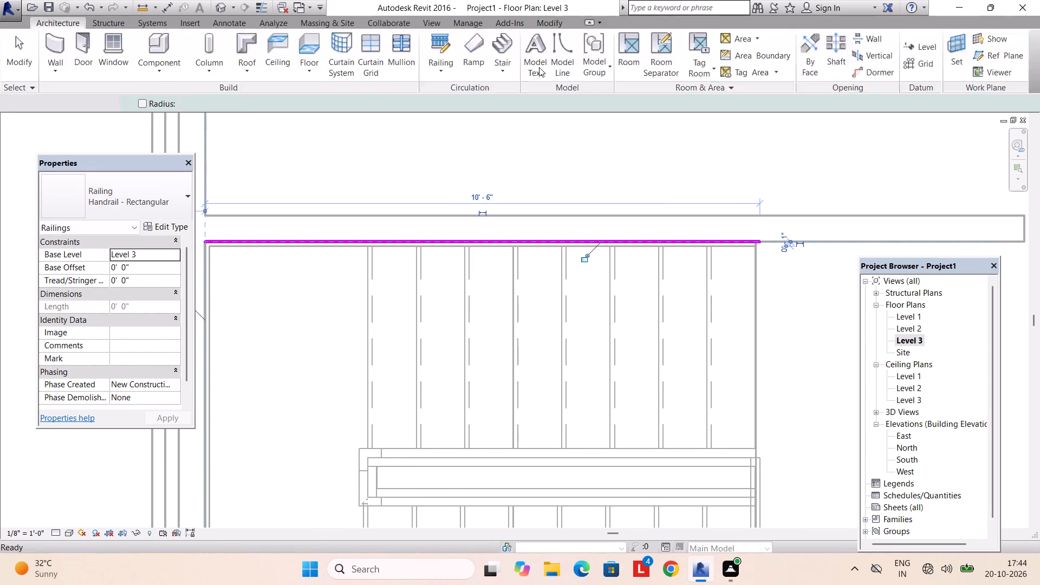
{"action": "key", "text": "Escape"}
Review the type properties of the kitchen-side stair-opening railing in the 3D view.
{"action": "left_click", "coordinate": [421, 23]}
{"action": "left_click", "coordinate": [394, 44]}
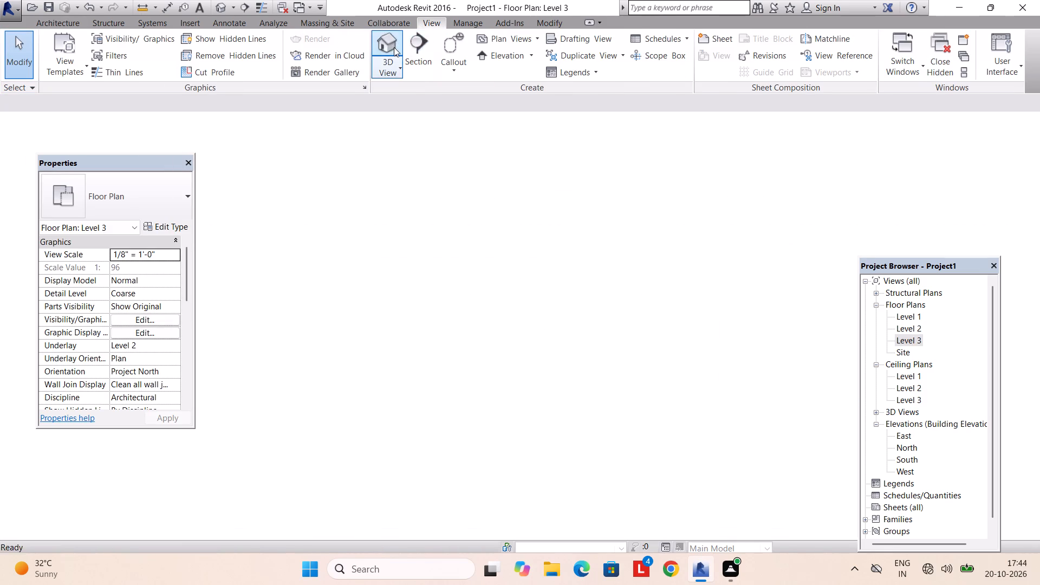
{"action": "middle_click_drag", "start_coordinate": [530, 218], "coordinate": [586, 185], "text": "shift"}
{"action": "left_click", "coordinate": [562, 206]}
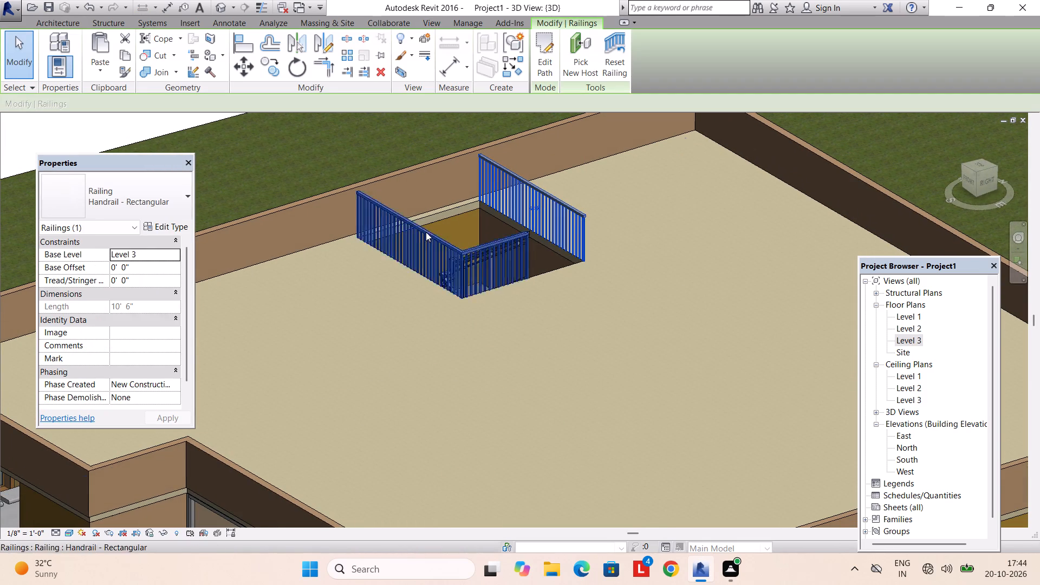
{"action": "left_click", "coordinate": [166, 228]}
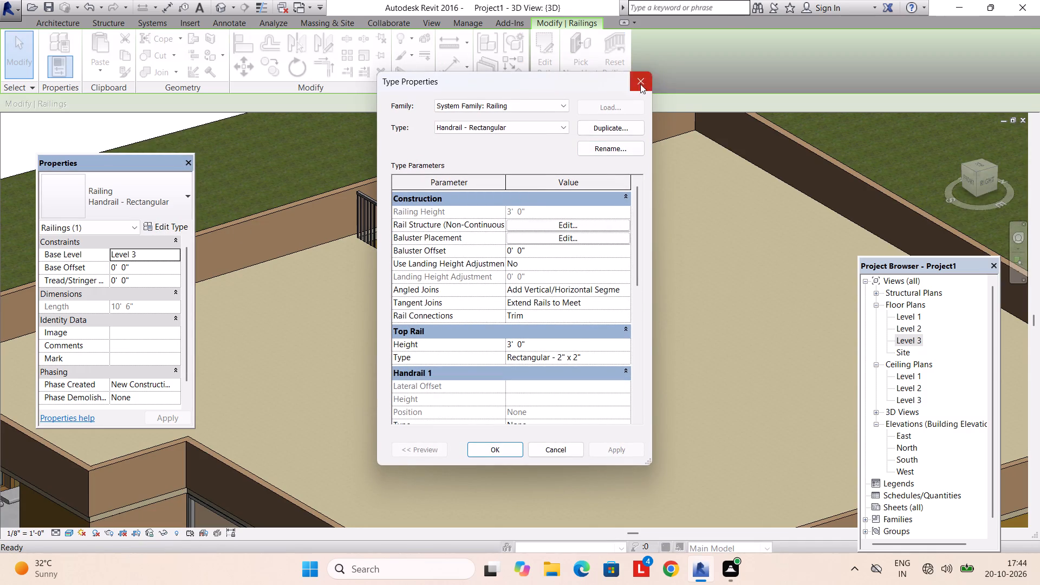
{"action": "left_click", "coordinate": [640, 83]}
{"action": "key", "text": "Escape"}
Examine the roof, its stair-opening railings and the surrounding facades from several sides in 3D.
{"action": "middle_click_drag", "start_coordinate": [576, 255], "coordinate": [473, 322], "text": "shift"}
{"action": "scroll", "coordinate": [473, 322], "scroll_direction": "down", "scroll_amount": 1, "text": "shift"}
{"action": "middle_click_drag", "start_coordinate": [563, 314], "coordinate": [318, 310]}
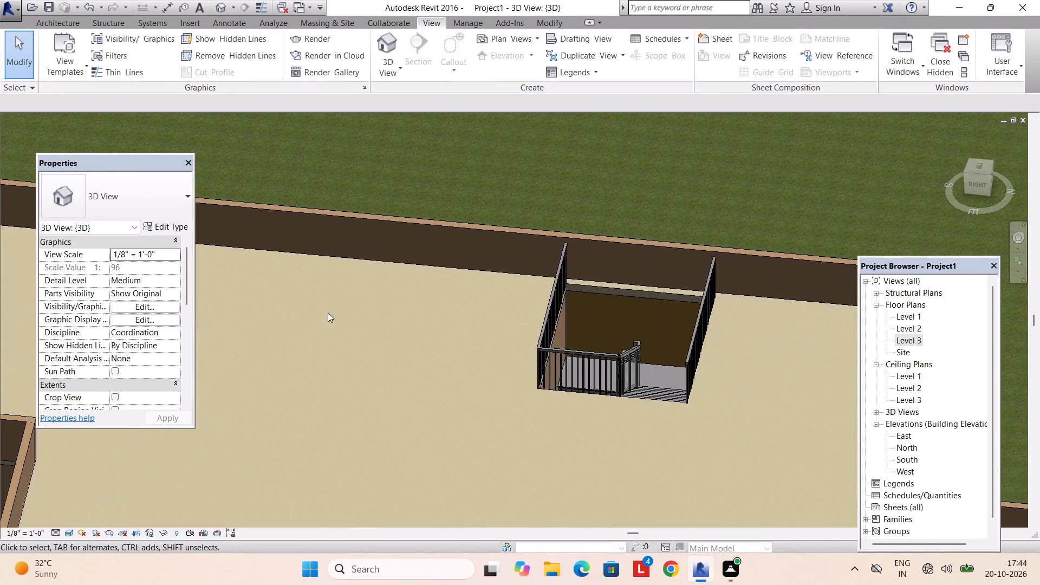
{"action": "middle_click_drag", "start_coordinate": [706, 360], "coordinate": [643, 329]}
{"action": "middle_click_drag", "start_coordinate": [592, 385], "coordinate": [636, 270]}
{"action": "middle_click_drag", "start_coordinate": [563, 353], "coordinate": [643, 281]}
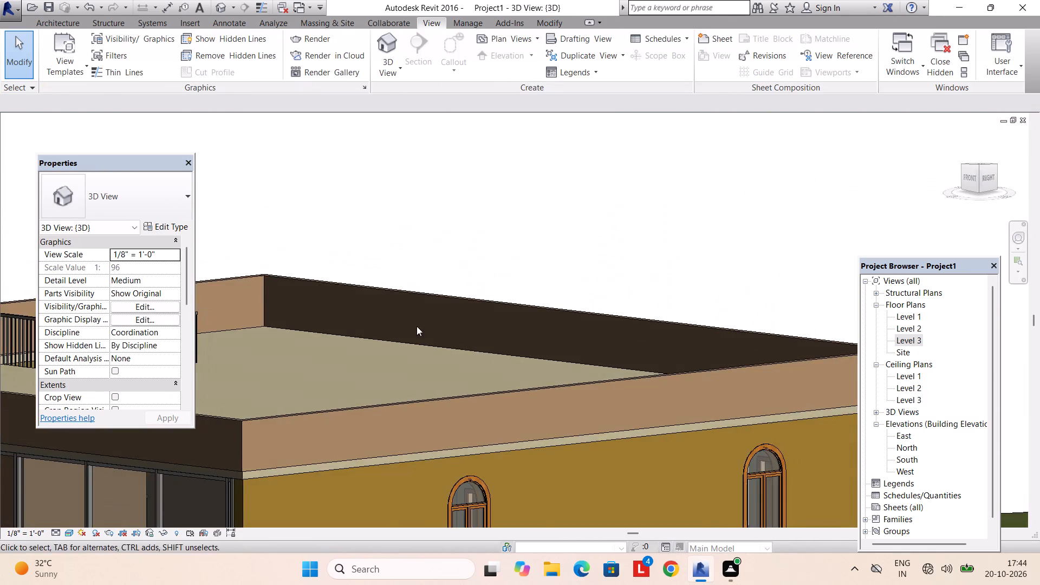
{"action": "middle_click_drag", "start_coordinate": [411, 326], "coordinate": [690, 353]}
{"action": "middle_click_drag", "start_coordinate": [469, 385], "coordinate": [723, 368]}
{"action": "middle_click_drag", "start_coordinate": [444, 387], "coordinate": [737, 354]}
{"action": "scroll", "coordinate": [457, 349], "scroll_direction": "down", "scroll_amount": 3}
{"action": "middle_click_drag", "start_coordinate": [459, 352], "coordinate": [456, 361], "text": "shift"}
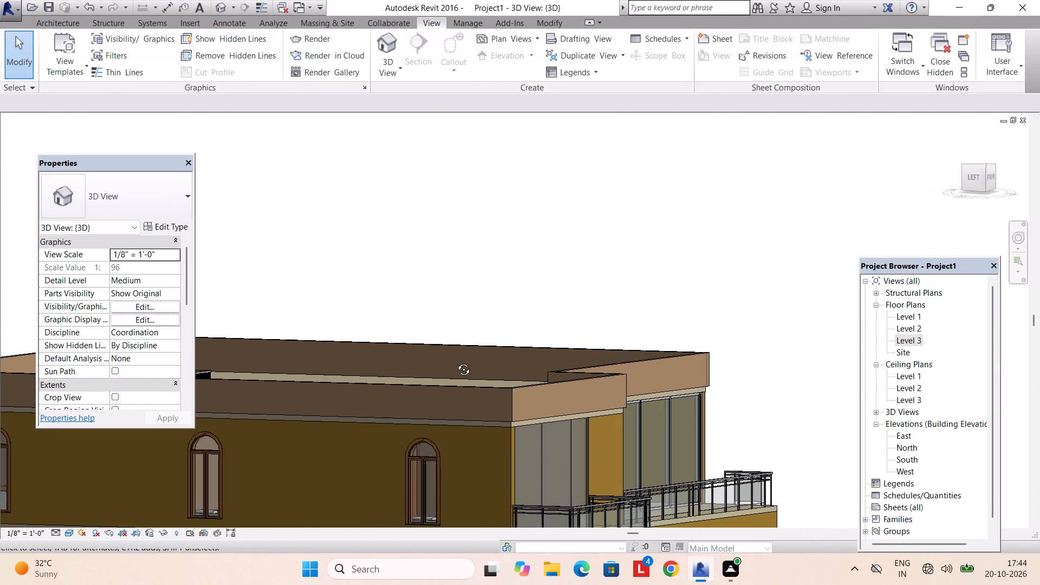
{"action": "middle_click_drag", "start_coordinate": [456, 361], "coordinate": [429, 432], "text": "shift"}
{"action": "middle_click_drag", "start_coordinate": [404, 308], "coordinate": [672, 369]}
{"action": "scroll", "coordinate": [563, 380], "scroll_direction": "down", "scroll_amount": 4}
{"action": "middle_click_drag", "start_coordinate": [564, 397], "coordinate": [497, 418], "text": "shift"}
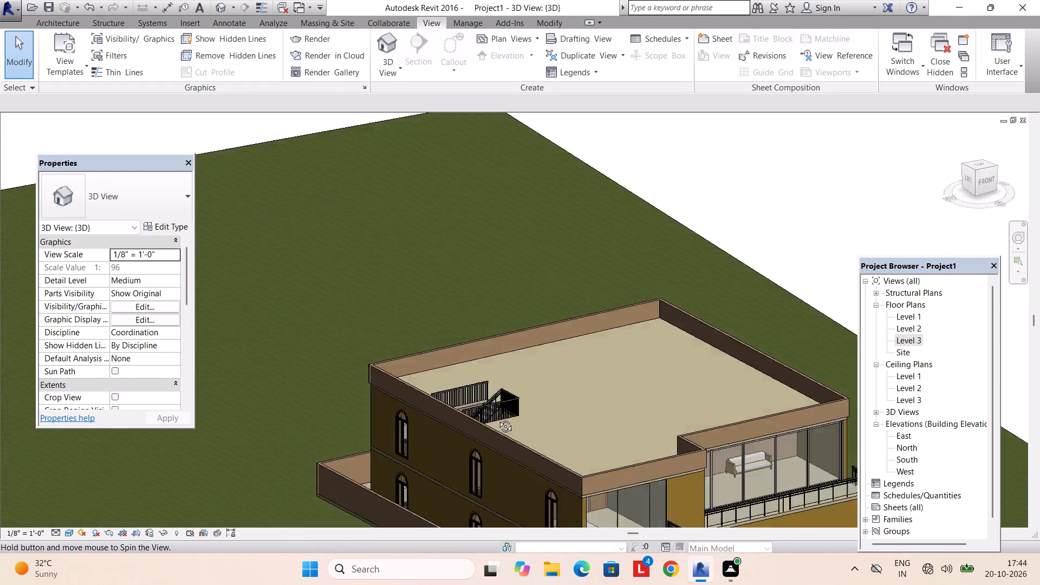
{"action": "middle_click_drag", "start_coordinate": [497, 418], "coordinate": [395, 426], "text": "shift"}
{"action": "middle_click_drag", "start_coordinate": [678, 380], "coordinate": [580, 413]}
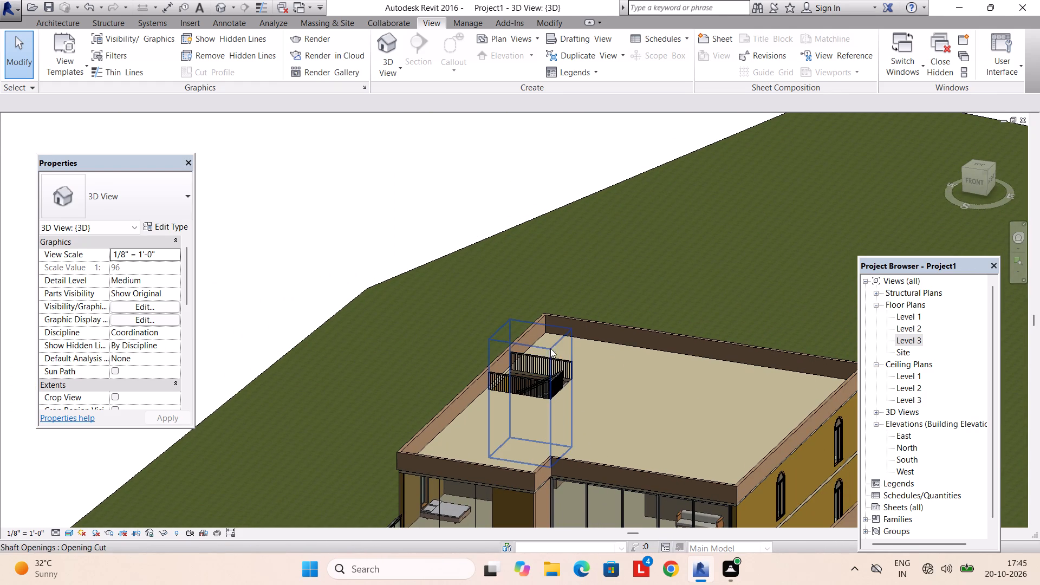
Lower the top of the roof's stair shaft opening to an unconnected height of about 15' 7".
{"action": "left_click", "coordinate": [551, 356]}
{"action": "left_click_drag", "start_coordinate": [529, 327], "coordinate": [529, 352]}
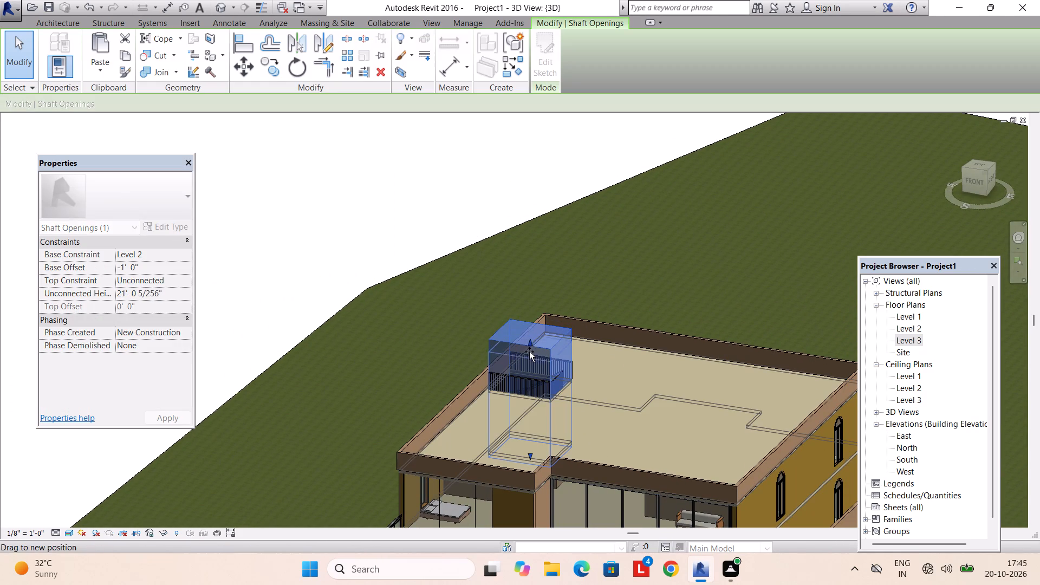
{"action": "left_click_drag", "start_coordinate": [529, 352], "coordinate": [529, 365]}
{"action": "key", "text": "Escape"}
{"action": "key", "text": "grave"}
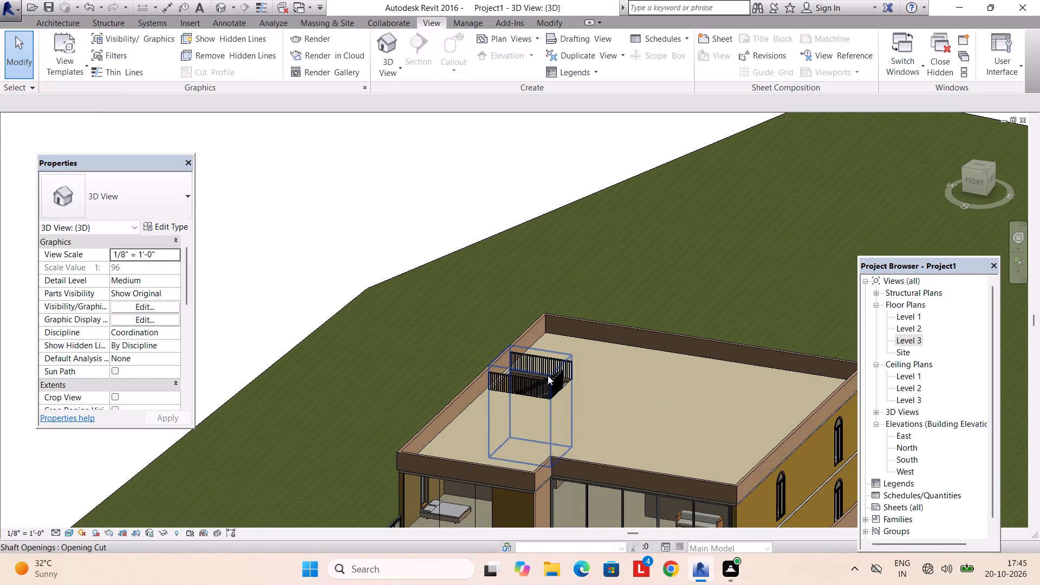
Examine the lowered shaft and the railings around the roof's stair opening in 3D.
{"action": "middle_click_drag", "start_coordinate": [549, 380], "coordinate": [593, 370], "text": "shift"}
{"action": "scroll", "coordinate": [503, 388], "scroll_direction": "up", "scroll_amount": 5}
{"action": "middle_click_drag", "start_coordinate": [502, 386], "coordinate": [407, 412], "text": "shift"}
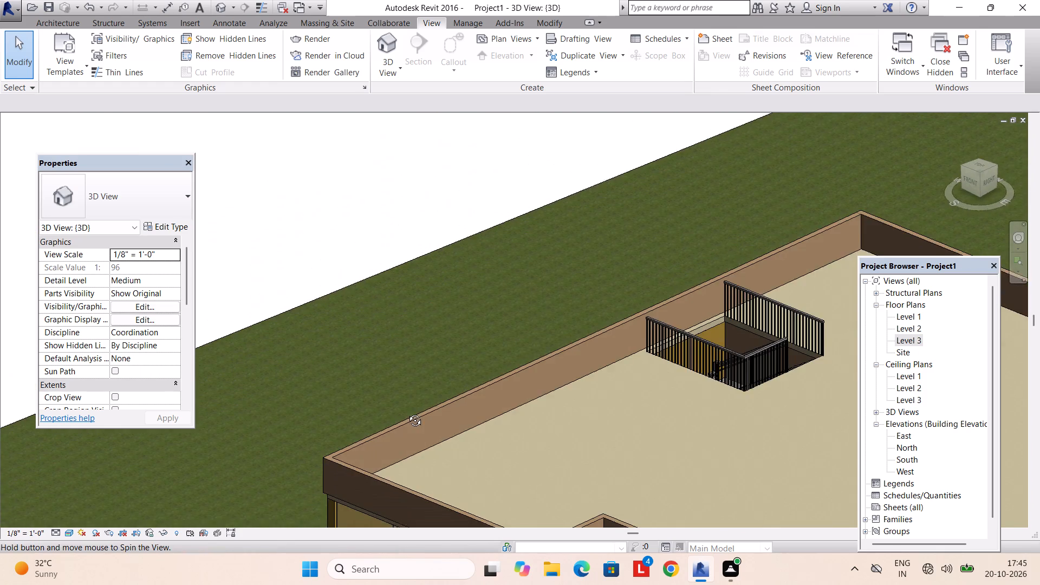
{"action": "middle_click_drag", "start_coordinate": [407, 412], "coordinate": [407, 409], "text": "shift"}
{"action": "middle_click_drag", "start_coordinate": [679, 404], "coordinate": [604, 398]}
{"action": "scroll", "coordinate": [632, 381], "scroll_direction": "down", "scroll_amount": 4}
{"action": "middle_click_drag", "start_coordinate": [690, 388], "coordinate": [667, 387]}
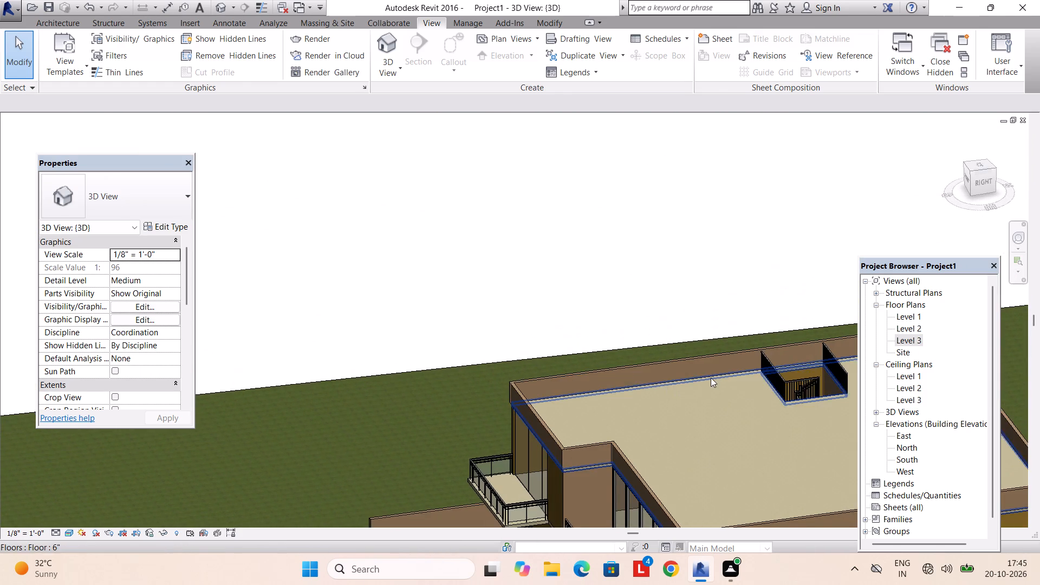
{"action": "middle_click_drag", "start_coordinate": [710, 378], "coordinate": [498, 386]}
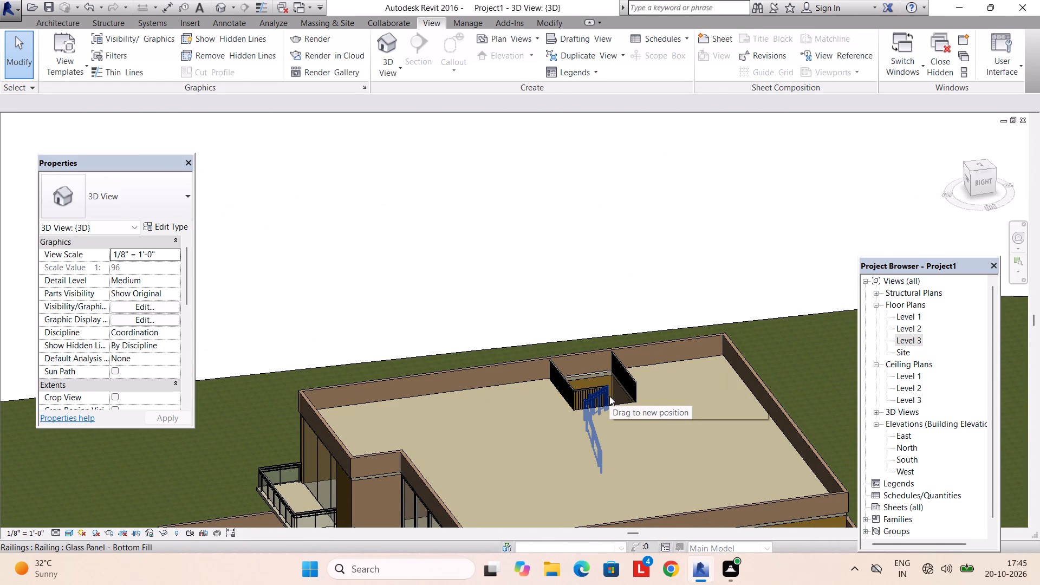
Delete the L-shaped Handrail - Rectangular railing on the bedroom side of the stair opening on Level 3.
{"action": "double_click", "coordinate": [905, 339]}
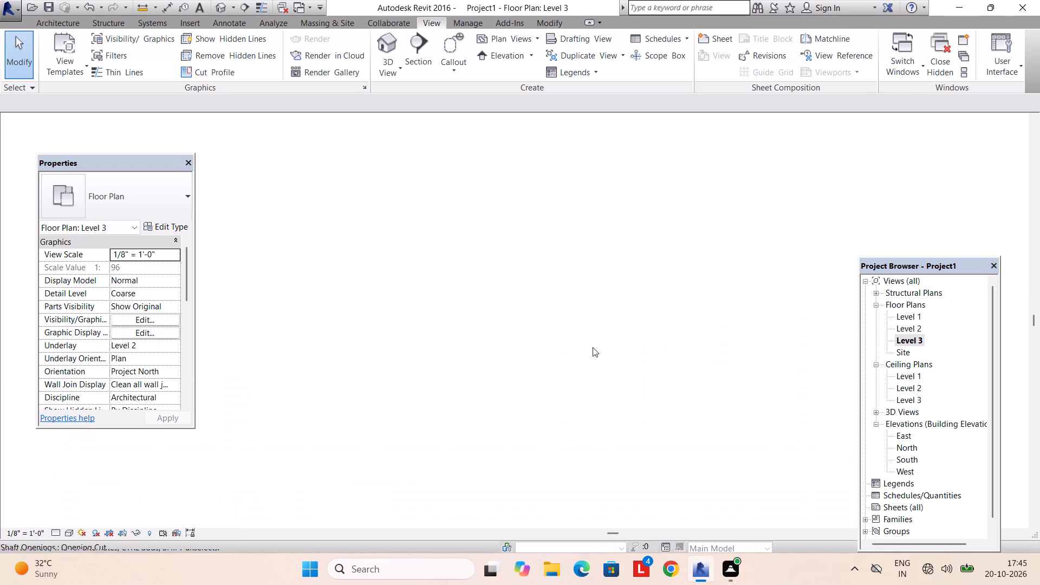
{"action": "scroll", "coordinate": [456, 341], "scroll_direction": "down", "scroll_amount": 8}
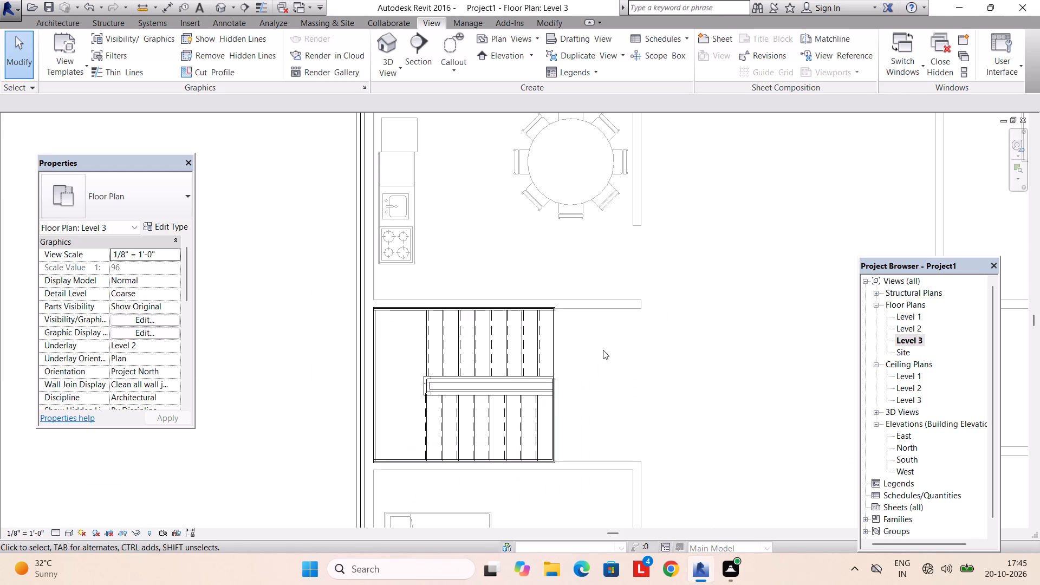
{"action": "scroll", "coordinate": [526, 464], "scroll_direction": "up", "scroll_amount": 2}
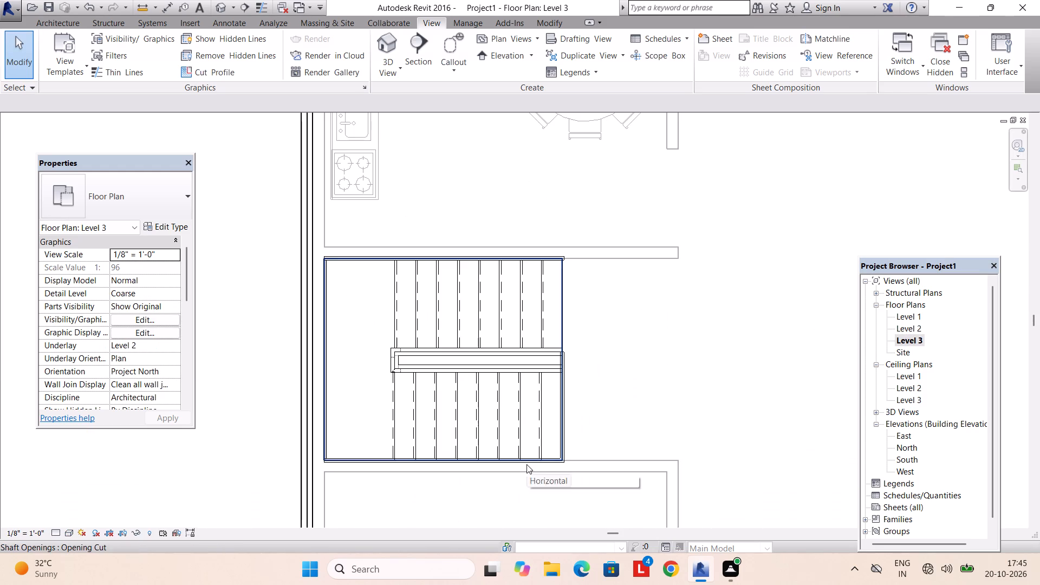
{"action": "scroll", "coordinate": [529, 464], "scroll_direction": "up", "scroll_amount": 4}
{"action": "left_click", "coordinate": [559, 461]}
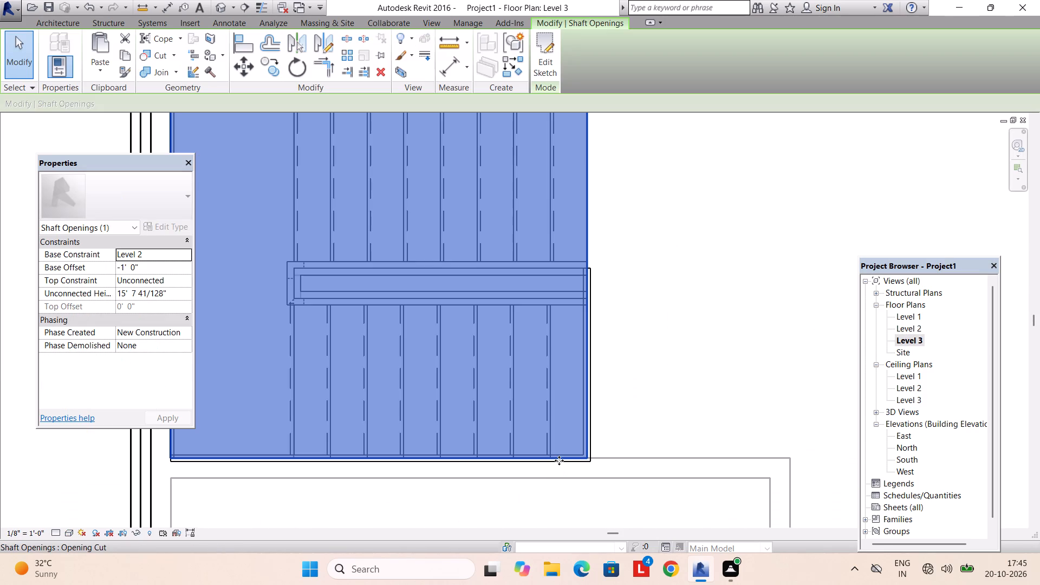
{"action": "scroll", "coordinate": [565, 460], "scroll_direction": "up", "scroll_amount": 2}
{"action": "key", "text": "Escape"}
{"action": "left_click", "coordinate": [601, 444]}
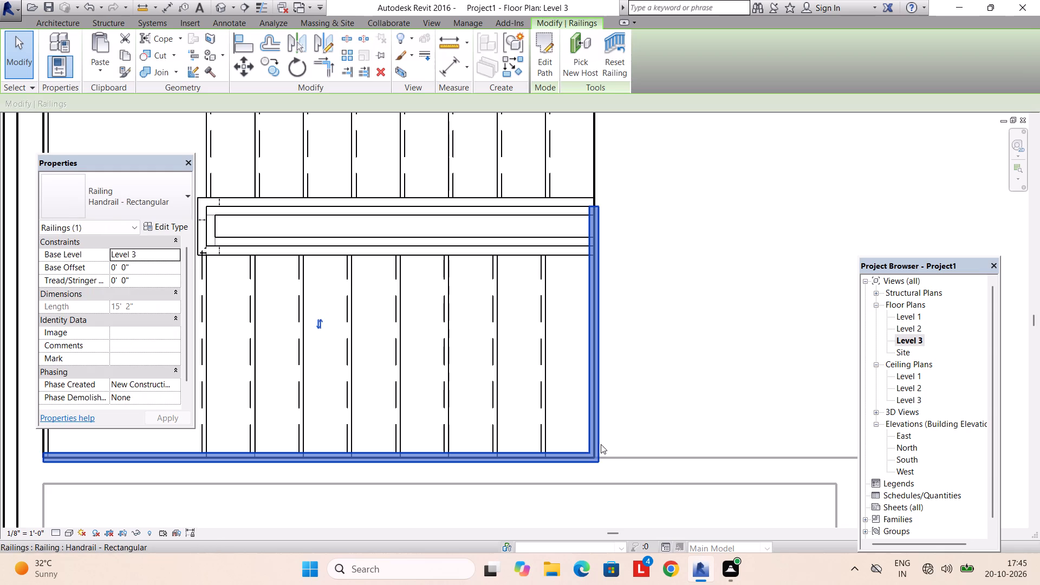
{"action": "key", "text": "Delete"}
Delete the railing along the kitchen-side edge of the stair opening on Level 3.
{"action": "scroll", "coordinate": [593, 404], "scroll_direction": "down", "scroll_amount": 4}
{"action": "middle_click_drag", "start_coordinate": [560, 302], "coordinate": [568, 399]}
{"action": "scroll", "coordinate": [570, 271], "scroll_direction": "up", "scroll_amount": 3}
{"action": "scroll", "coordinate": [602, 237], "scroll_direction": "up", "scroll_amount": 2}
{"action": "left_click", "coordinate": [620, 250]}
{"action": "key", "text": "Delete"}
Start a wall on Level 3 with the Basic Wall 6" type.
{"action": "scroll", "coordinate": [590, 258], "scroll_direction": "down", "scroll_amount": 7}
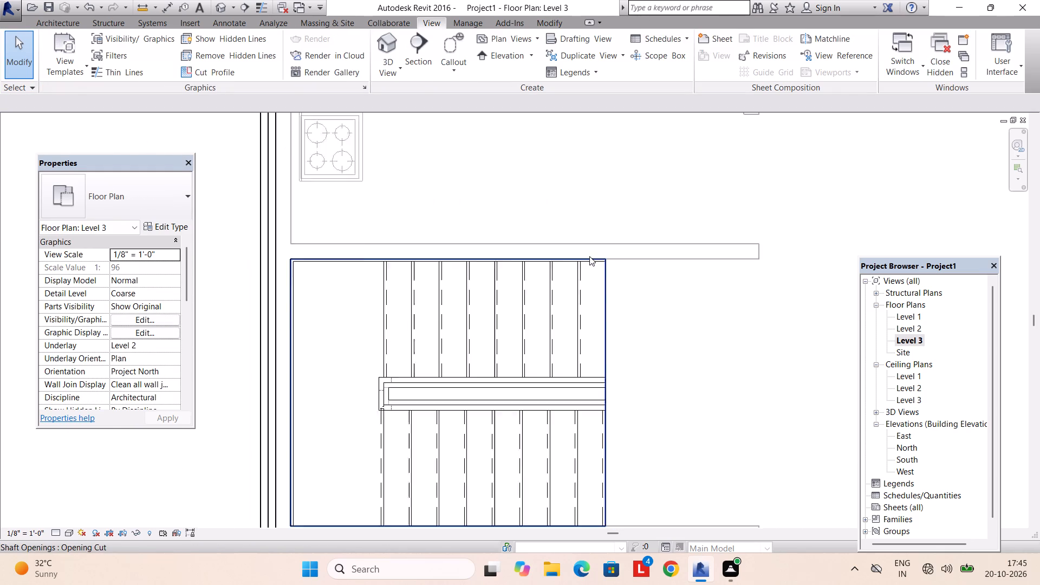
{"action": "scroll", "coordinate": [589, 256], "scroll_direction": "down", "scroll_amount": 2}
{"action": "left_click", "coordinate": [75, 28]}
{"action": "left_click", "coordinate": [53, 49]}
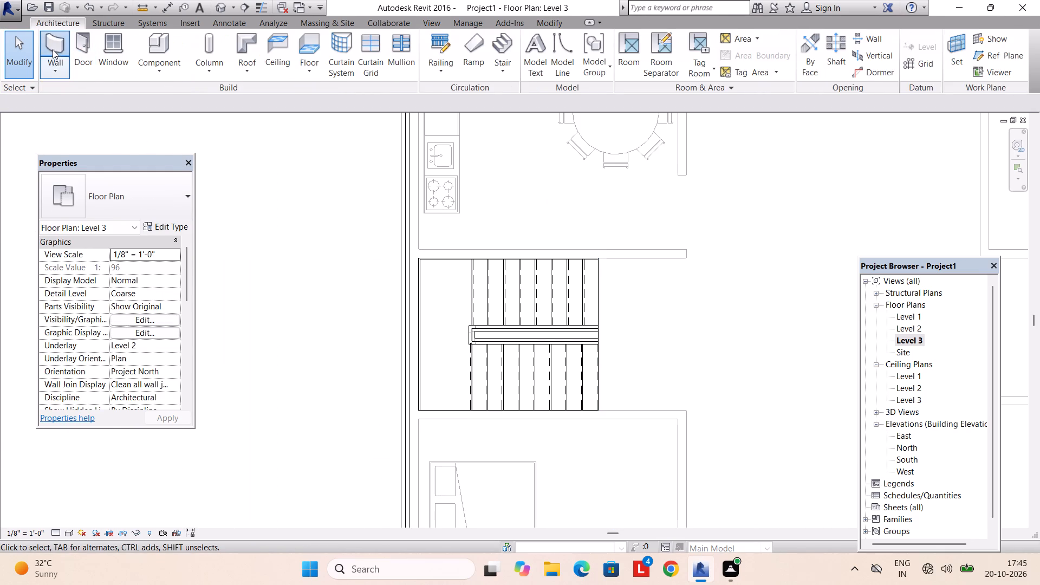
{"action": "left_click", "coordinate": [115, 198]}
{"action": "scroll", "coordinate": [153, 286], "scroll_direction": "up", "scroll_amount": 14}
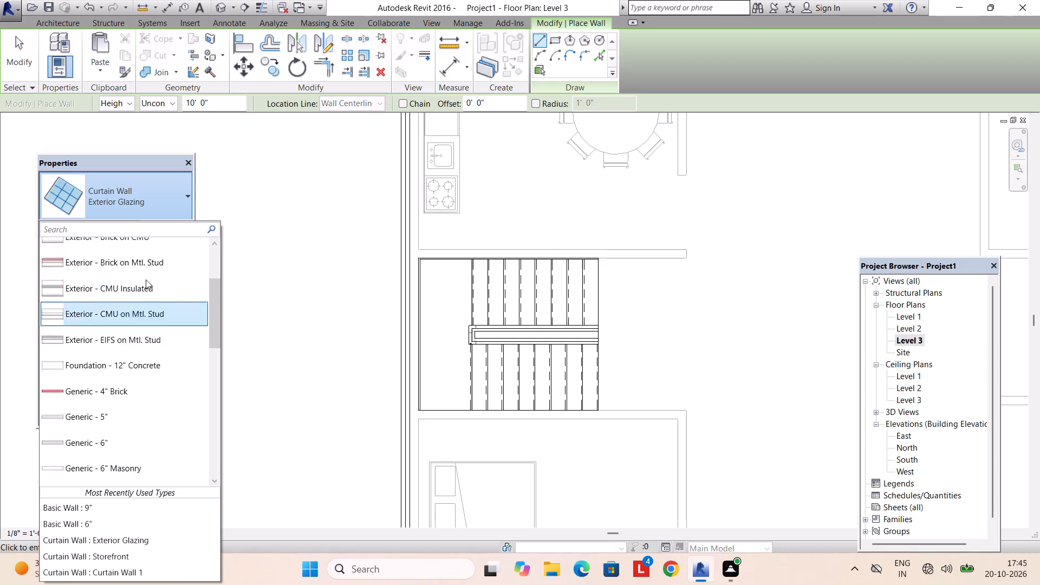
{"action": "scroll", "coordinate": [146, 279], "scroll_direction": "up", "scroll_amount": 1}
{"action": "scroll", "coordinate": [146, 279], "scroll_direction": "down", "scroll_amount": 4}
{"action": "scroll", "coordinate": [145, 279], "scroll_direction": "up", "scroll_amount": 9}
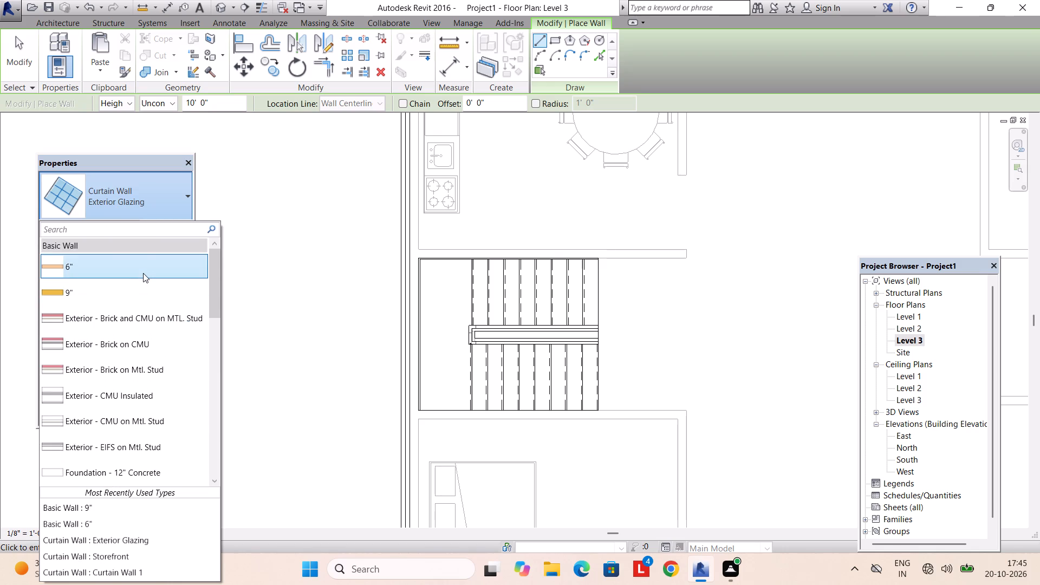
{"action": "left_click", "coordinate": [142, 273]}
{"action": "scroll", "coordinate": [422, 253], "scroll_direction": "up", "scroll_amount": 3}
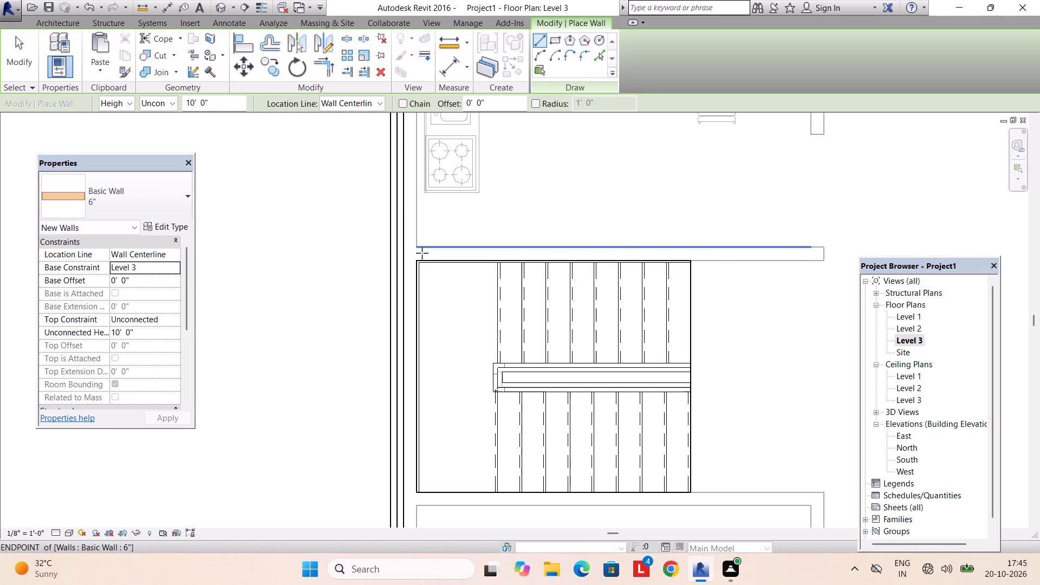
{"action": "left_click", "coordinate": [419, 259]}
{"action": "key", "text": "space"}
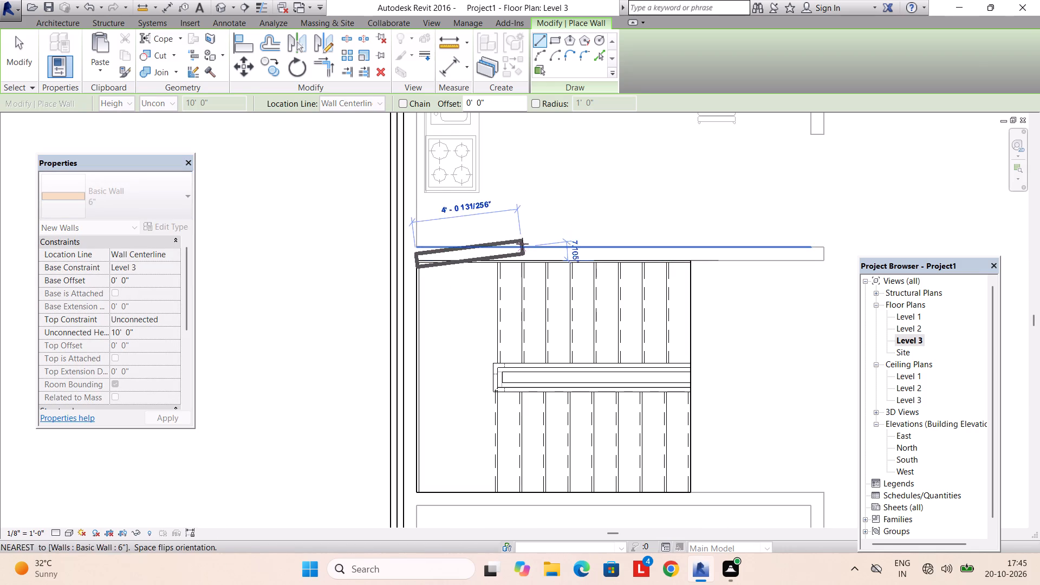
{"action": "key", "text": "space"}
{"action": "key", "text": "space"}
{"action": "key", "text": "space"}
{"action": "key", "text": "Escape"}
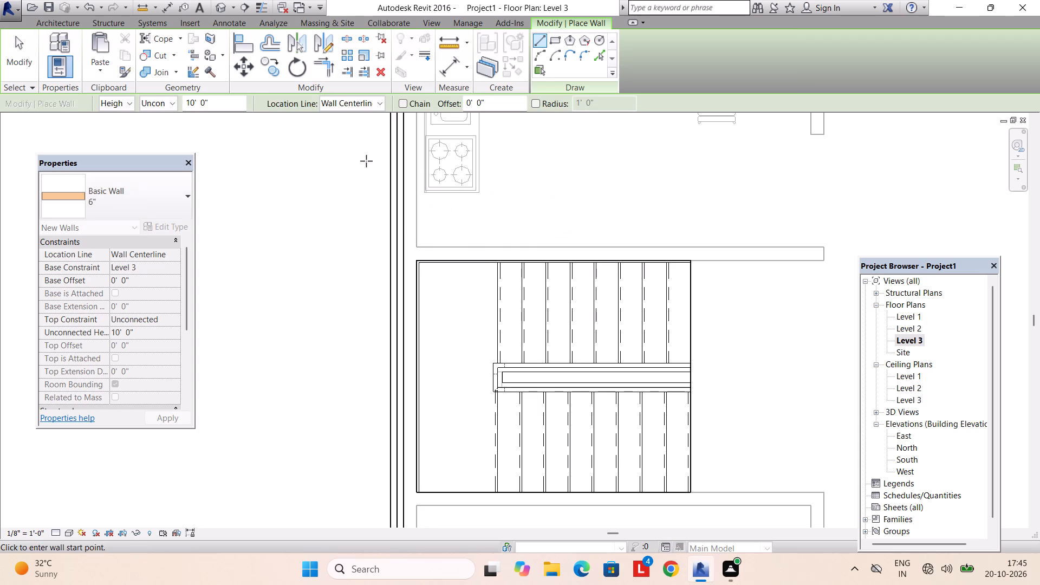
Draw three 6" walls, 10' 0" high, around the kitchen-side, open-end and bedroom-side edges of the stair opening, with location line Finish Face: Exterior.
{"action": "left_click", "coordinate": [332, 103]}
{"action": "left_click", "coordinate": [367, 138]}
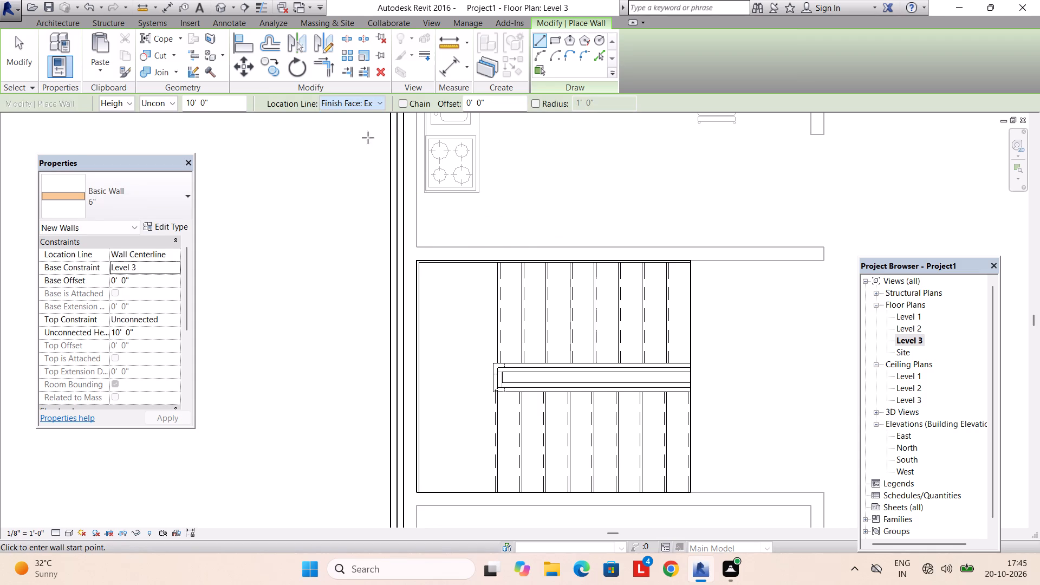
{"action": "left_click", "coordinate": [417, 260]}
{"action": "key", "text": "space"}
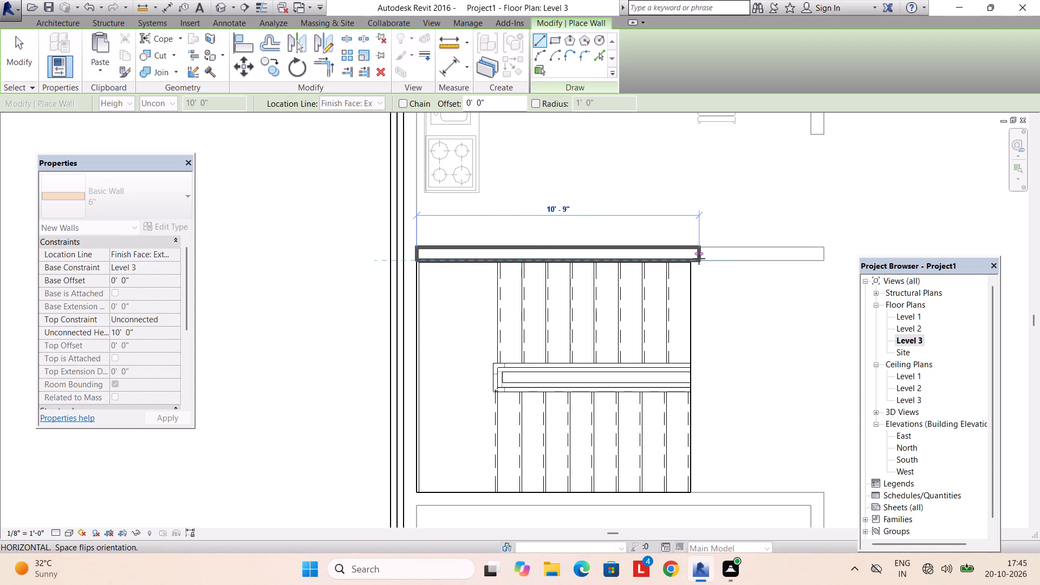
{"action": "left_click", "coordinate": [692, 263]}
{"action": "left_click", "coordinate": [690, 259]}
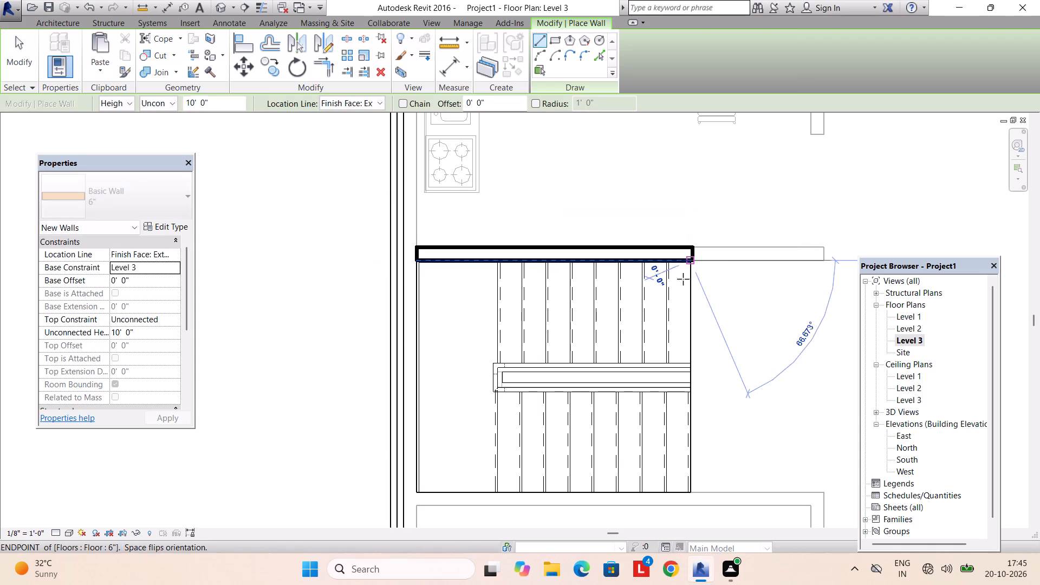
{"action": "middle_click_drag", "start_coordinate": [690, 410], "coordinate": [689, 334]}
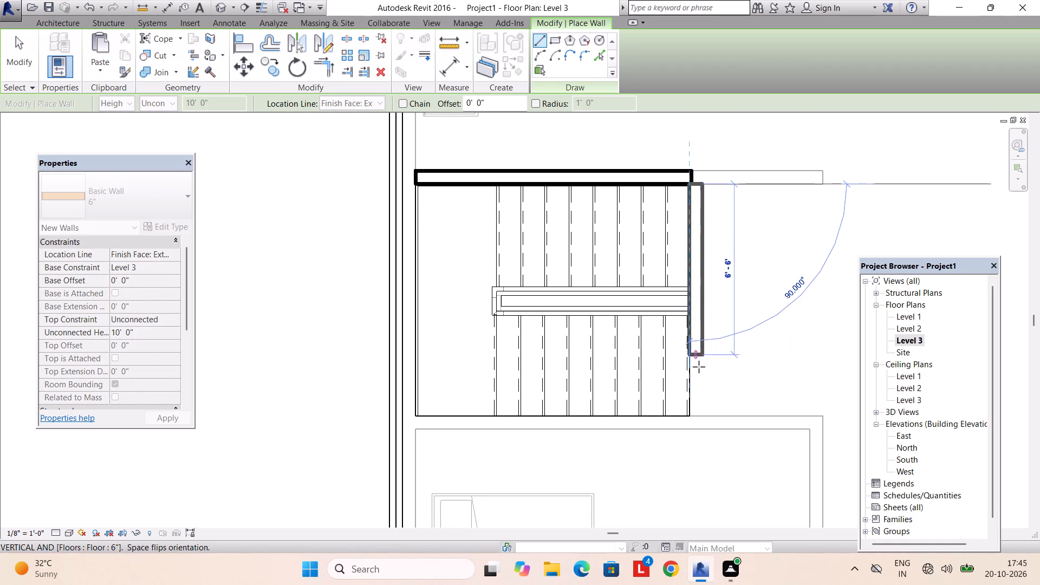
{"action": "left_click", "coordinate": [694, 417]}
{"action": "left_click", "coordinate": [687, 416]}
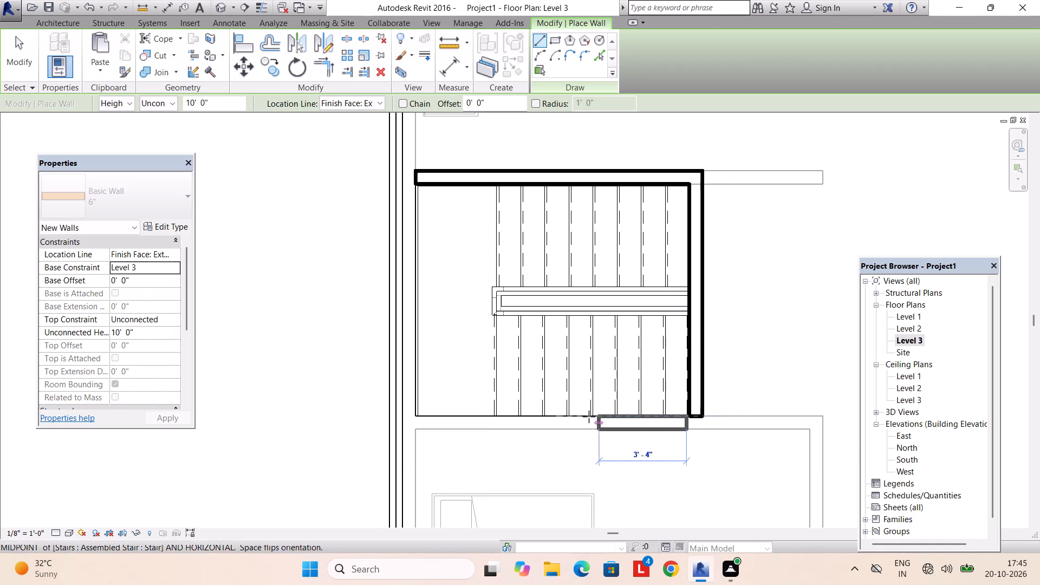
{"action": "left_click", "coordinate": [415, 412]}
{"action": "key", "text": "Escape"}
{"action": "key", "text": "Escape"}
Examine the new walls around the roof's stair opening in 3D.
{"action": "left_click", "coordinate": [431, 27]}
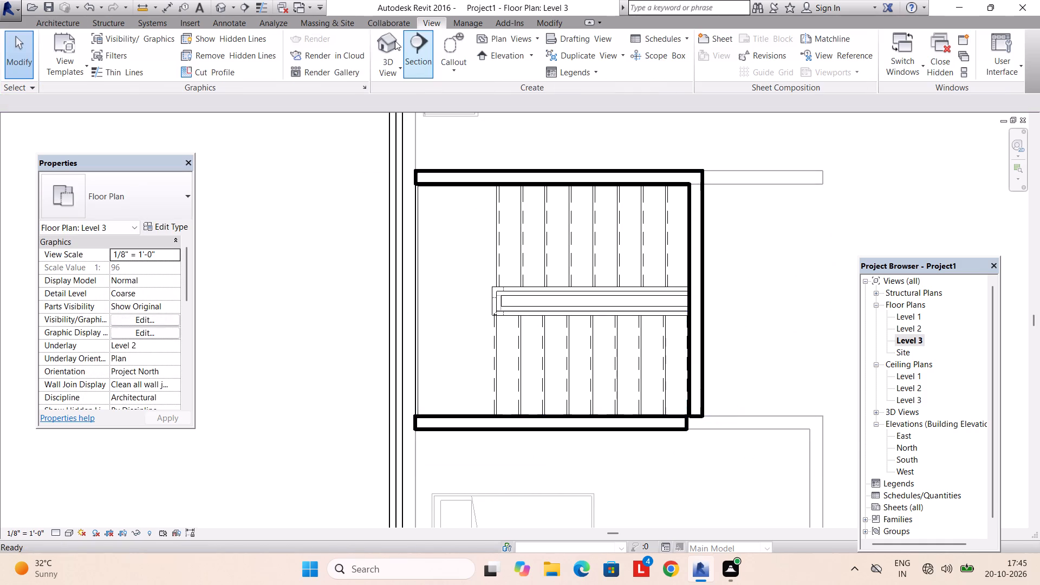
{"action": "left_click", "coordinate": [392, 39]}
{"action": "middle_click_drag", "start_coordinate": [580, 222], "coordinate": [557, 233], "text": "shift"}
{"action": "scroll", "coordinate": [561, 243], "scroll_direction": "down", "scroll_amount": 4}
{"action": "middle_click_drag", "start_coordinate": [592, 272], "coordinate": [635, 276]}
{"action": "middle_click_drag", "start_coordinate": [503, 287], "coordinate": [570, 288]}
{"action": "scroll", "coordinate": [541, 284], "scroll_direction": "up", "scroll_amount": 6}
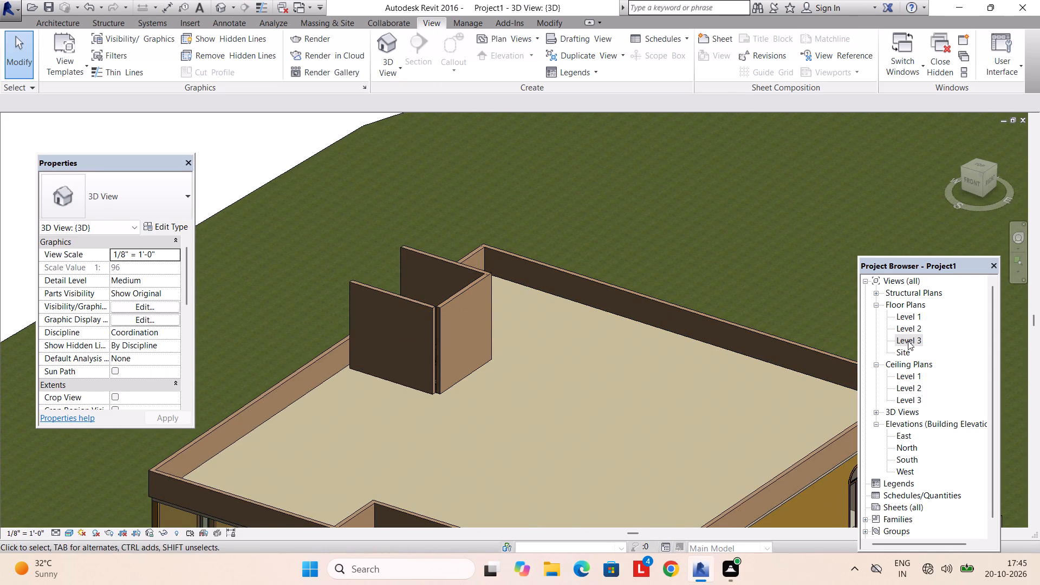
Extend the bedroom-side stair wall on Level 3 to about 10' 8" so that it joins the end wall at the corner.
{"action": "left_click", "coordinate": [908, 341]}
{"action": "left_click", "coordinate": [879, 344]}
{"action": "double_click", "coordinate": [890, 342]}
{"action": "double_click", "coordinate": [908, 342]}
{"action": "scroll", "coordinate": [685, 422], "scroll_direction": "up", "scroll_amount": 2}
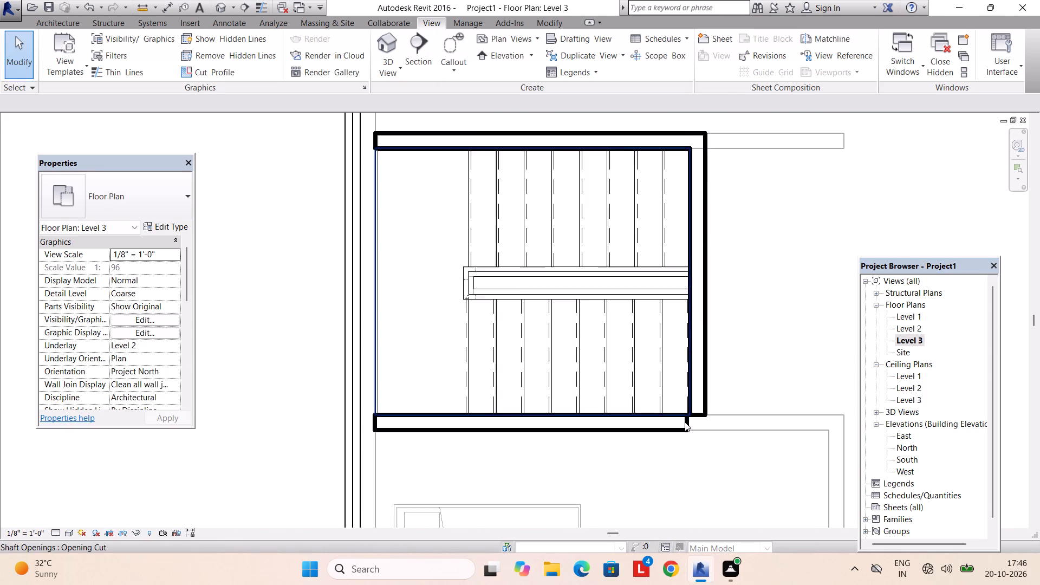
{"action": "left_click", "coordinate": [687, 420]}
{"action": "left_click_drag", "start_coordinate": [688, 414], "coordinate": [709, 414]}
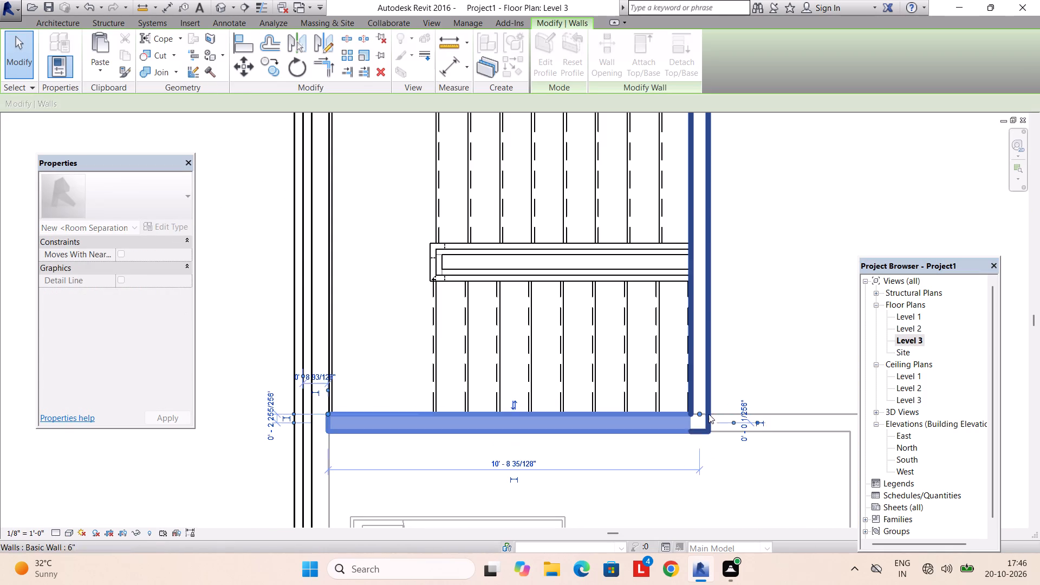
{"action": "key", "text": "Escape"}
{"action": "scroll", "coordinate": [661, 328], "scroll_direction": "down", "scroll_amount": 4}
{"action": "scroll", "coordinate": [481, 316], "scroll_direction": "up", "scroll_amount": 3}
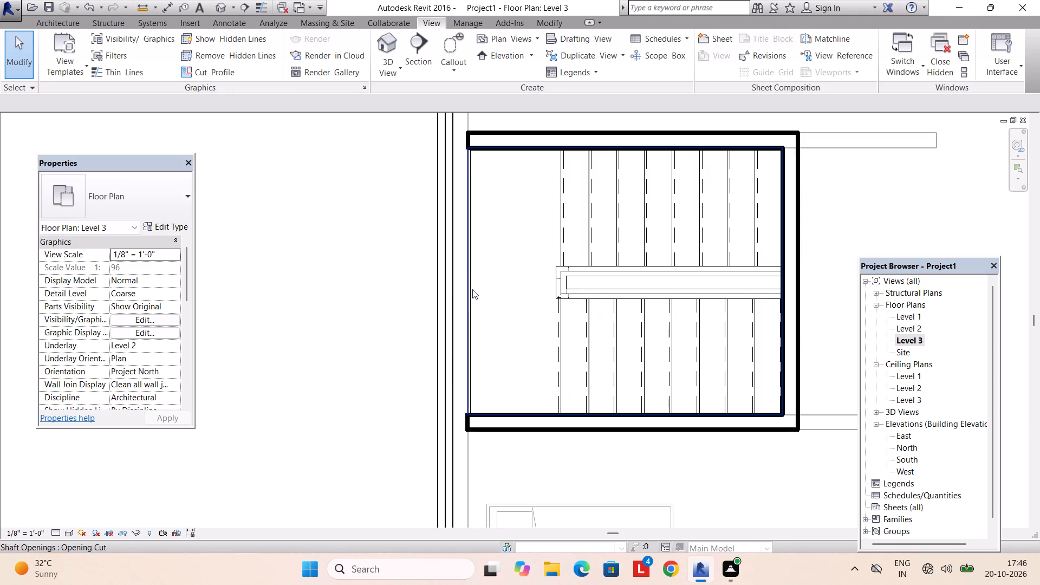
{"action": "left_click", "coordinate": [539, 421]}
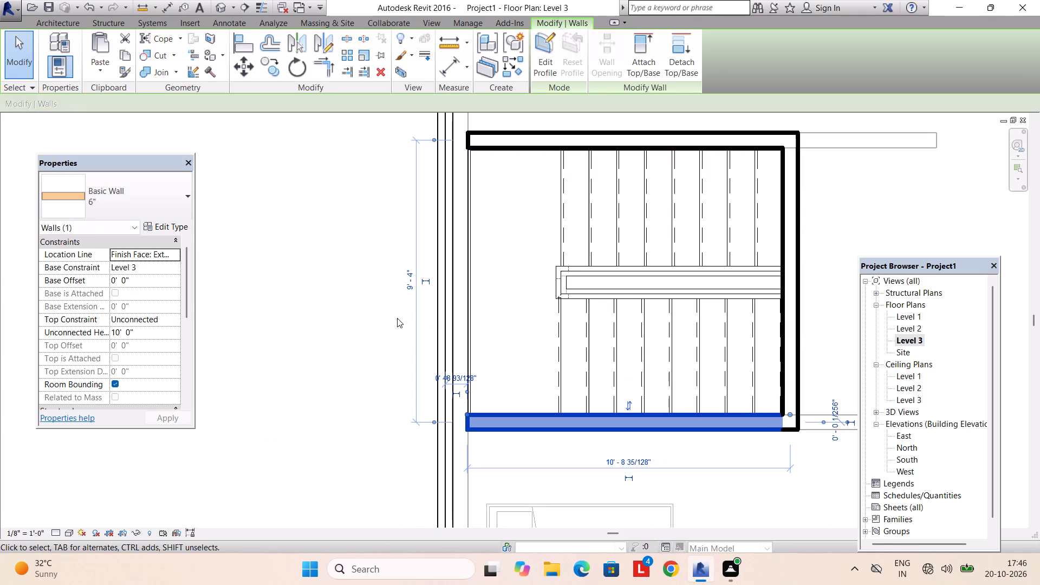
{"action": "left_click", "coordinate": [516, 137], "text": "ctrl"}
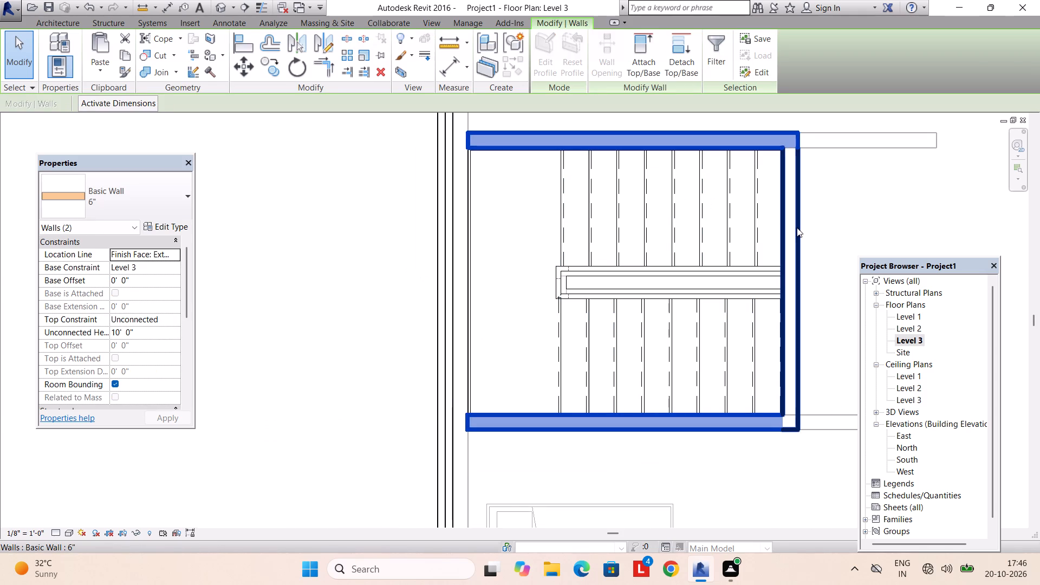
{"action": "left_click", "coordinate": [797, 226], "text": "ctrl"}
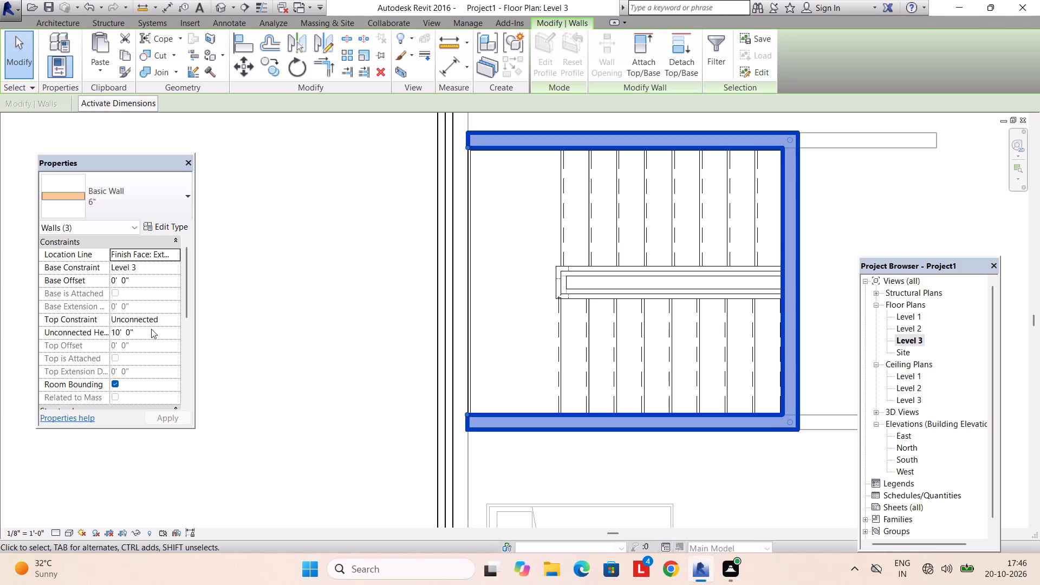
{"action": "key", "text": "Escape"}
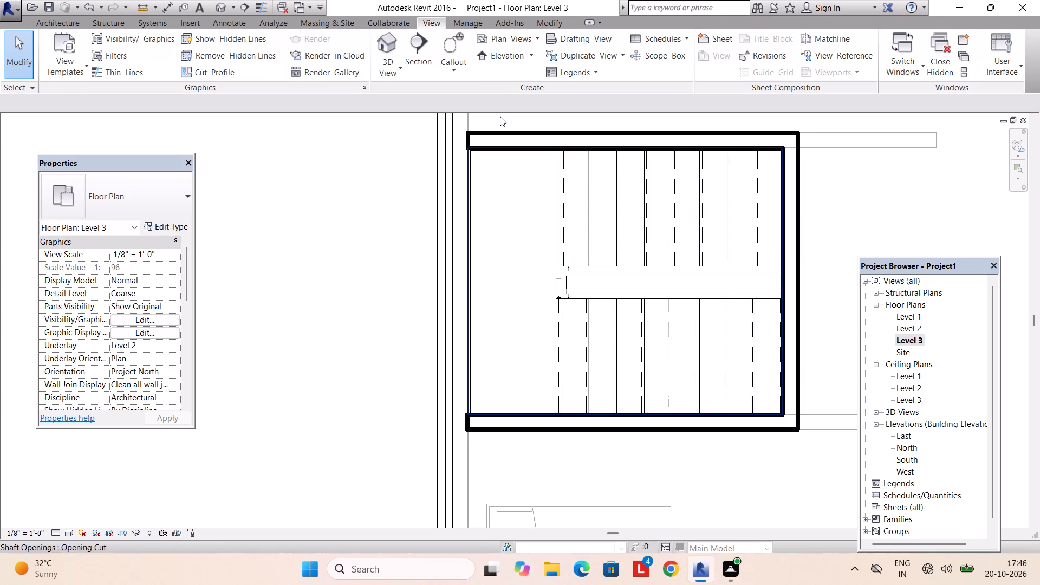
Examine the three-sided stair enclosure on the roof in 3D from several sides.
{"action": "left_click", "coordinate": [389, 74]}
{"action": "left_click", "coordinate": [406, 100]}
{"action": "scroll", "coordinate": [493, 233], "scroll_direction": "down", "scroll_amount": 1}
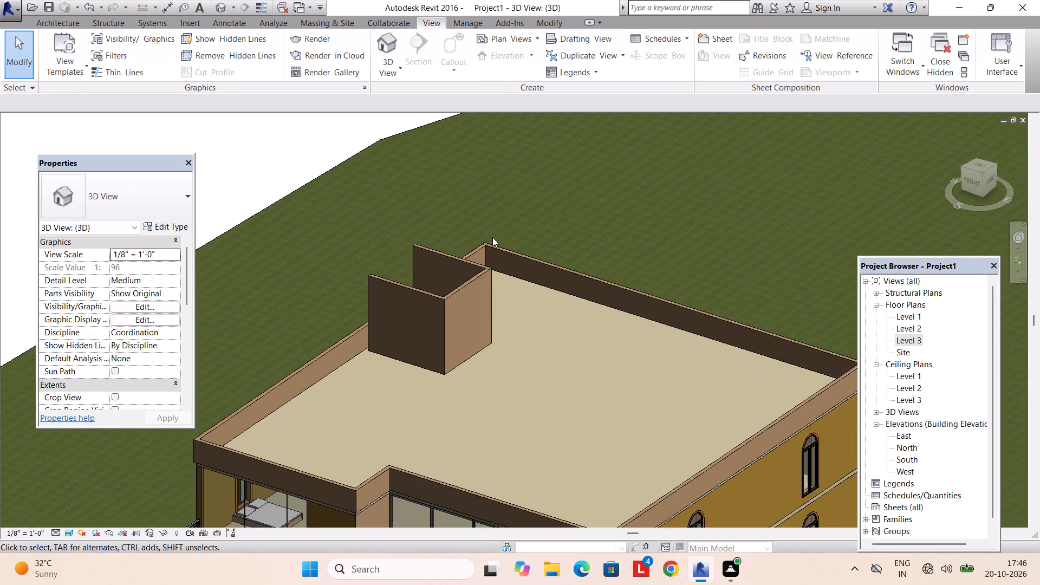
{"action": "middle_click_drag", "start_coordinate": [491, 240], "coordinate": [606, 258], "text": "shift"}
{"action": "middle_click_drag", "start_coordinate": [378, 286], "coordinate": [619, 251]}
{"action": "middle_click_drag", "start_coordinate": [466, 292], "coordinate": [578, 285], "text": "shift"}
{"action": "middle_click_drag", "start_coordinate": [516, 311], "coordinate": [542, 258]}
{"action": "middle_click_drag", "start_coordinate": [470, 371], "coordinate": [515, 338], "text": "shift"}
{"action": "scroll", "coordinate": [510, 405], "scroll_direction": "up", "scroll_amount": 3}
{"action": "middle_click_drag", "start_coordinate": [509, 395], "coordinate": [516, 324]}
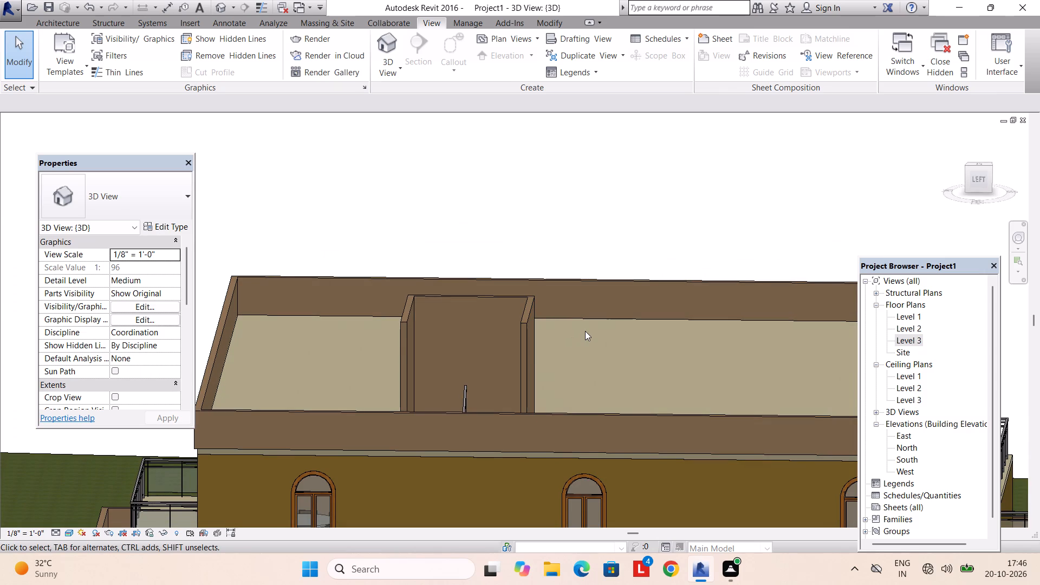
{"action": "middle_click_drag", "start_coordinate": [584, 331], "coordinate": [488, 385], "text": "shift"}
{"action": "middle_click_drag", "start_coordinate": [437, 357], "coordinate": [457, 378]}
{"action": "middle_click_drag", "start_coordinate": [458, 373], "coordinate": [521, 379], "text": "shift"}
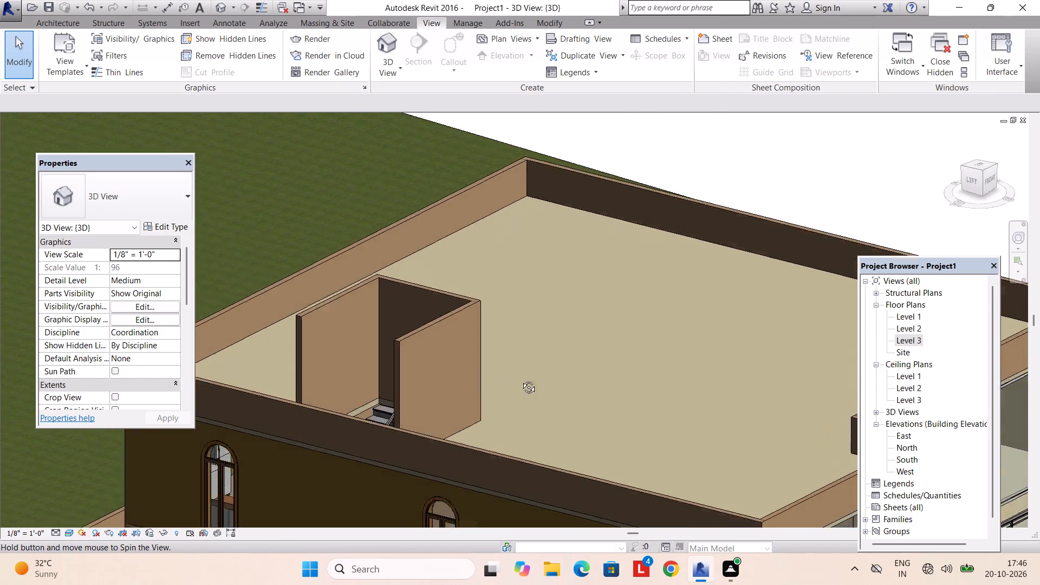
{"action": "middle_click_drag", "start_coordinate": [521, 379], "coordinate": [355, 347], "text": "shift"}
{"action": "scroll", "coordinate": [546, 279], "scroll_direction": "down", "scroll_amount": 2}
{"action": "middle_click_drag", "start_coordinate": [544, 281], "coordinate": [542, 522]}
Draw a 6" wall on Level 3, 10' 0" high and about 9' 7" long, closing the stair enclosure's open side along the parapet.
{"action": "double_click", "coordinate": [918, 341]}
{"action": "scroll", "coordinate": [581, 295], "scroll_direction": "down", "scroll_amount": 4}
{"action": "middle_click_drag", "start_coordinate": [560, 305], "coordinate": [600, 308]}
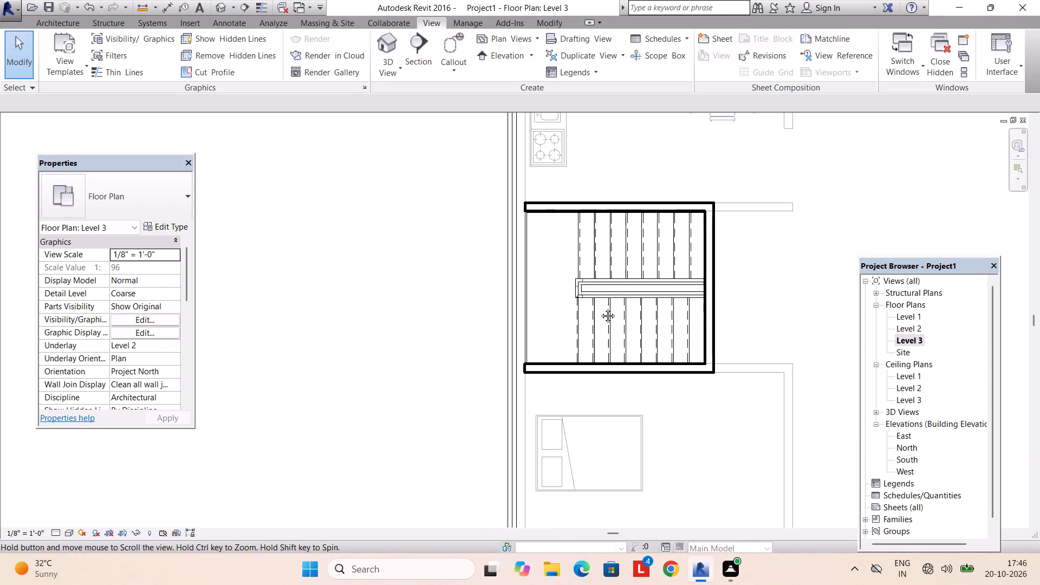
{"action": "middle_click_drag", "start_coordinate": [600, 308], "coordinate": [620, 308]}
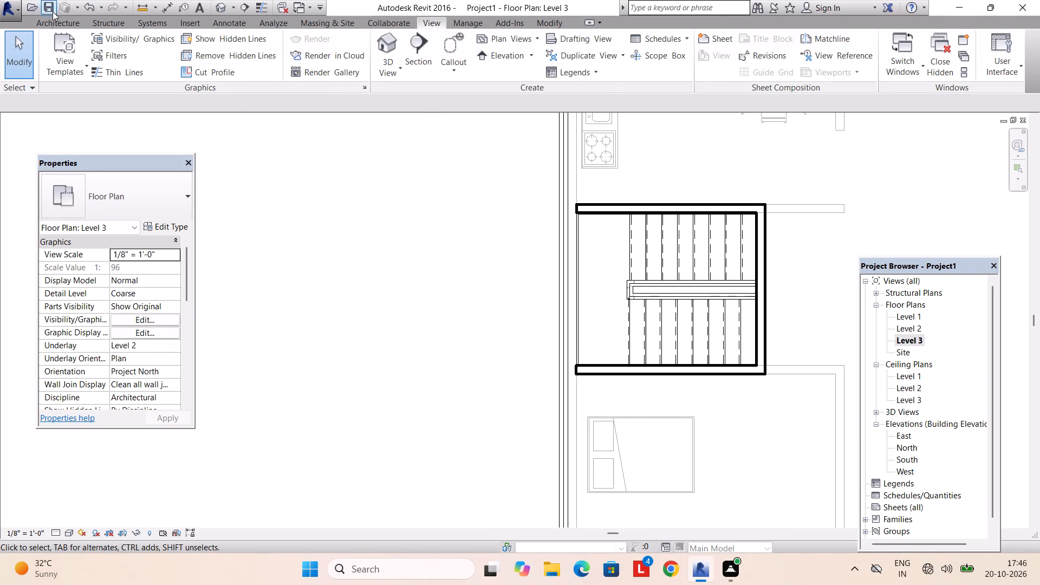
{"action": "left_click", "coordinate": [47, 19]}
{"action": "left_click", "coordinate": [45, 37]}
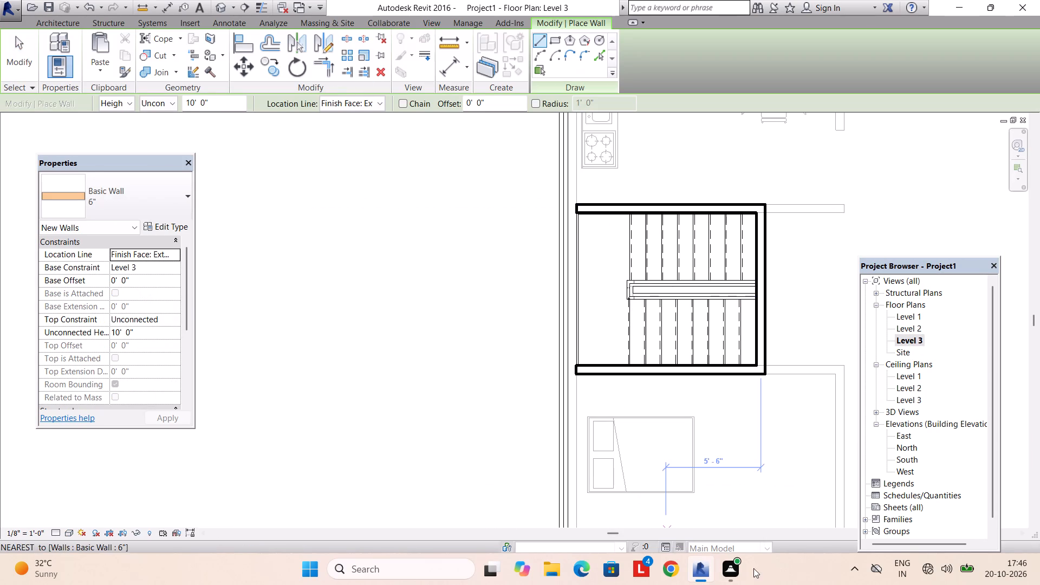
{"action": "scroll", "coordinate": [602, 391], "scroll_direction": "up", "scroll_amount": 2}
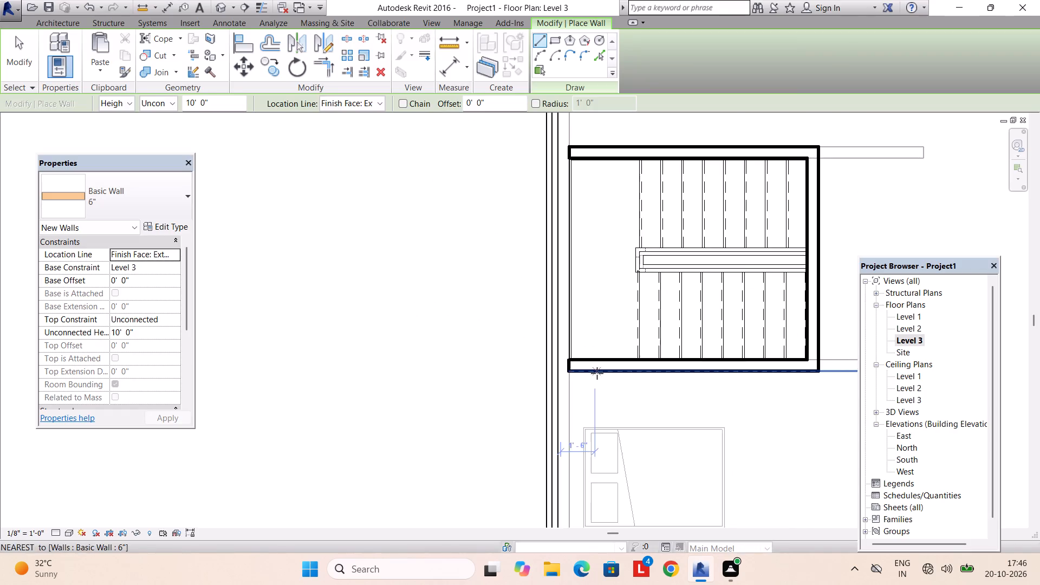
{"action": "scroll", "coordinate": [597, 373], "scroll_direction": "up", "scroll_amount": 2}
{"action": "left_click", "coordinate": [559, 355]}
{"action": "key", "text": "space"}
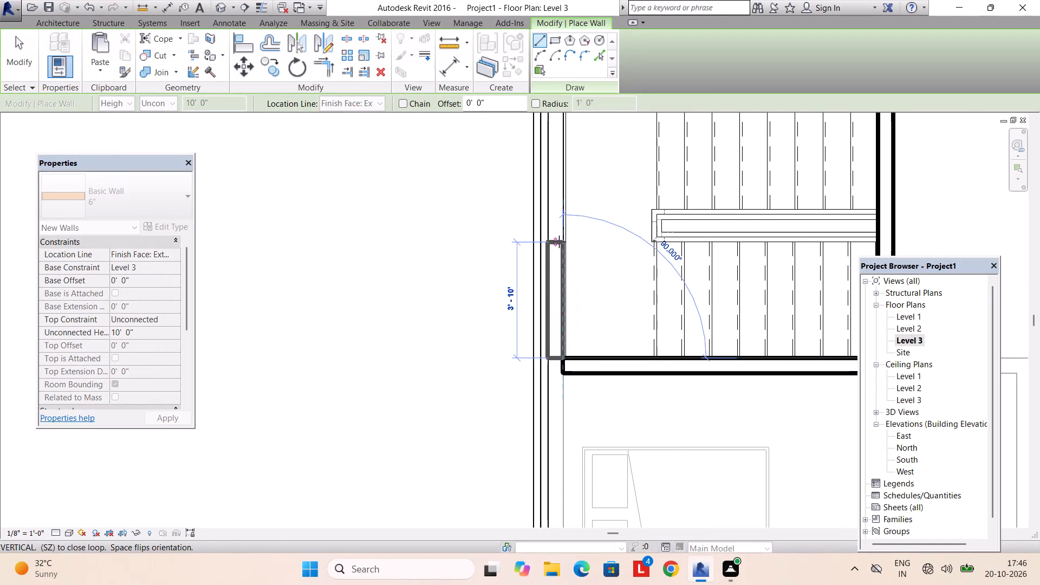
{"action": "middle_click_drag", "start_coordinate": [560, 125], "coordinate": [550, 281]}
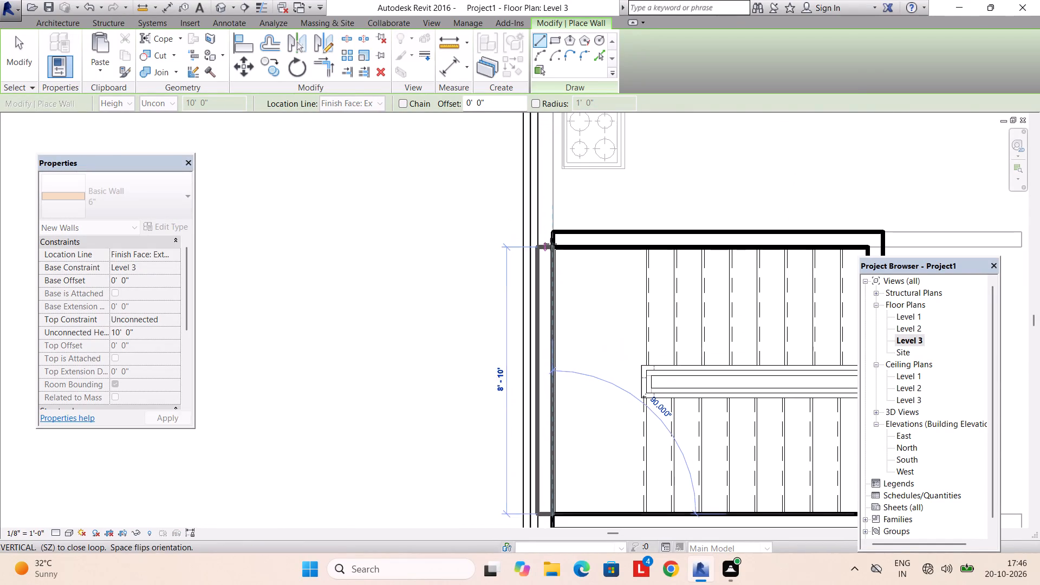
{"action": "left_click", "coordinate": [557, 231]}
{"action": "middle_click_drag", "start_coordinate": [557, 343], "coordinate": [557, 308]}
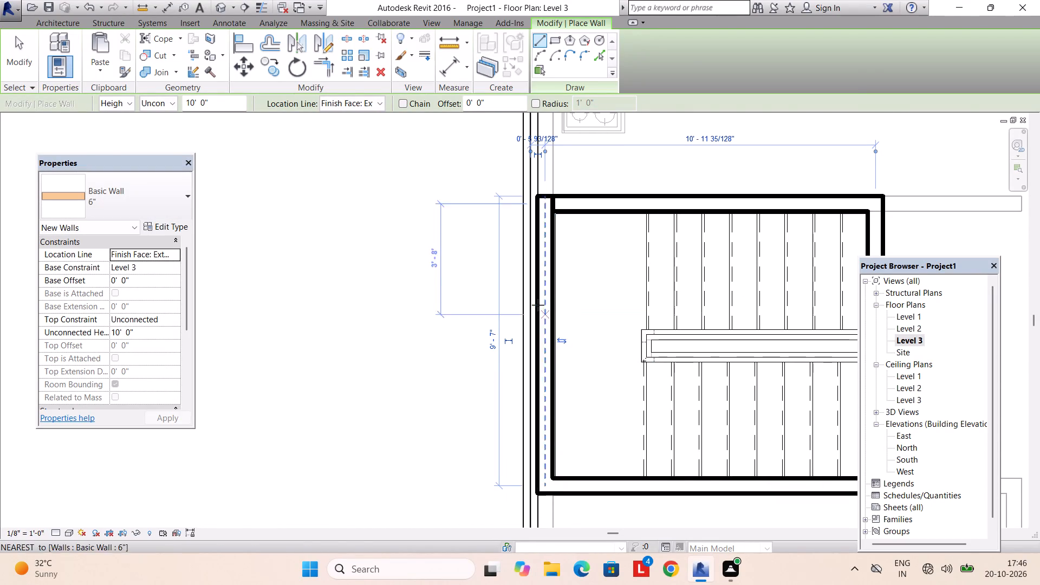
{"action": "key", "text": "Escape"}
{"action": "key", "text": "Escape"}
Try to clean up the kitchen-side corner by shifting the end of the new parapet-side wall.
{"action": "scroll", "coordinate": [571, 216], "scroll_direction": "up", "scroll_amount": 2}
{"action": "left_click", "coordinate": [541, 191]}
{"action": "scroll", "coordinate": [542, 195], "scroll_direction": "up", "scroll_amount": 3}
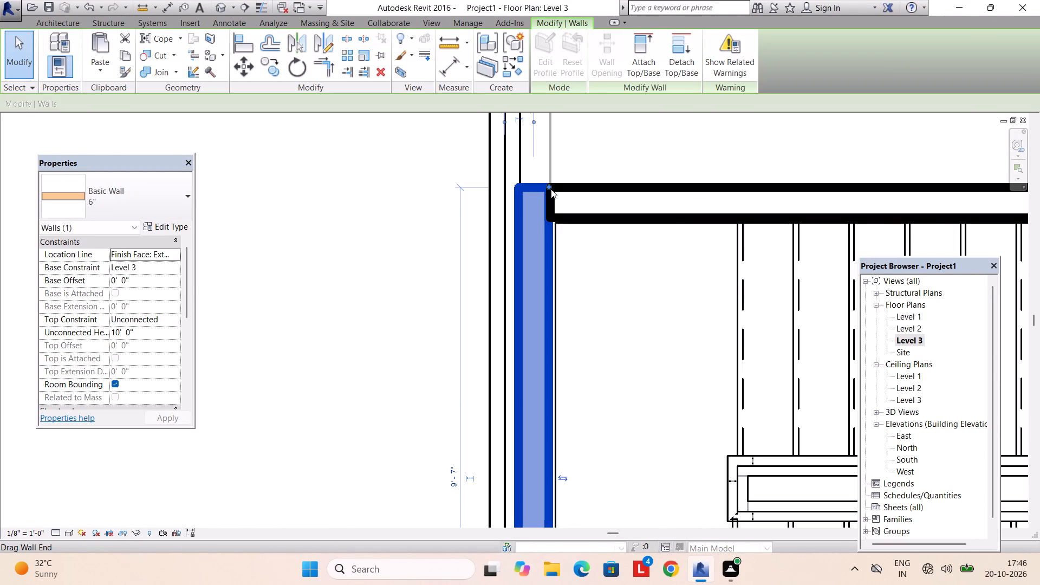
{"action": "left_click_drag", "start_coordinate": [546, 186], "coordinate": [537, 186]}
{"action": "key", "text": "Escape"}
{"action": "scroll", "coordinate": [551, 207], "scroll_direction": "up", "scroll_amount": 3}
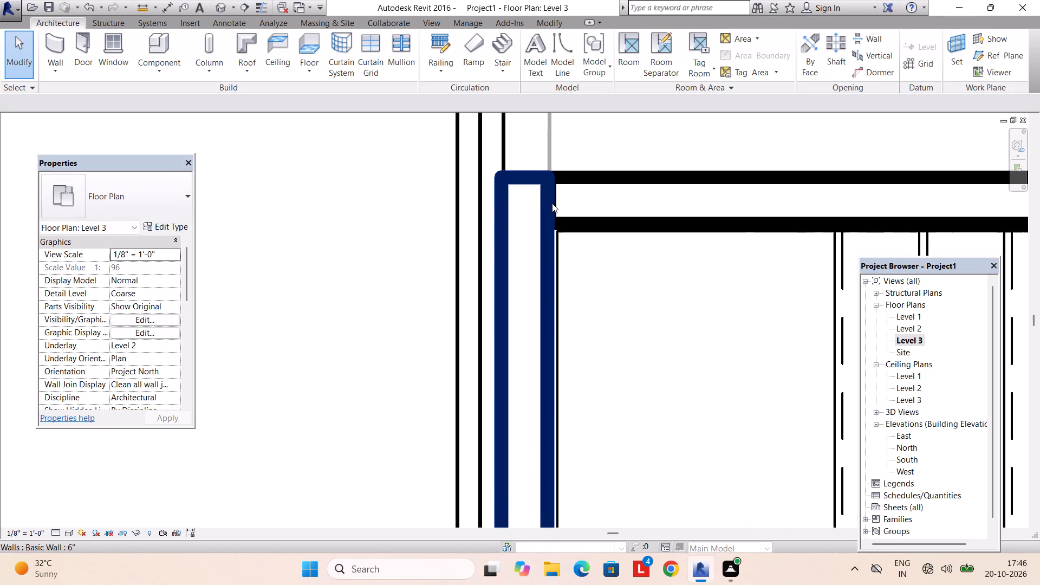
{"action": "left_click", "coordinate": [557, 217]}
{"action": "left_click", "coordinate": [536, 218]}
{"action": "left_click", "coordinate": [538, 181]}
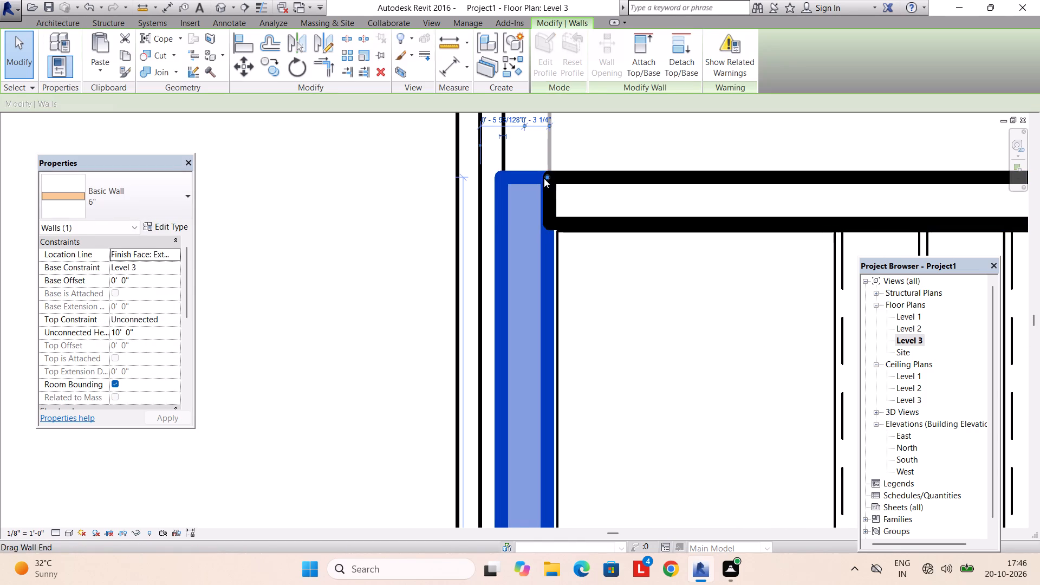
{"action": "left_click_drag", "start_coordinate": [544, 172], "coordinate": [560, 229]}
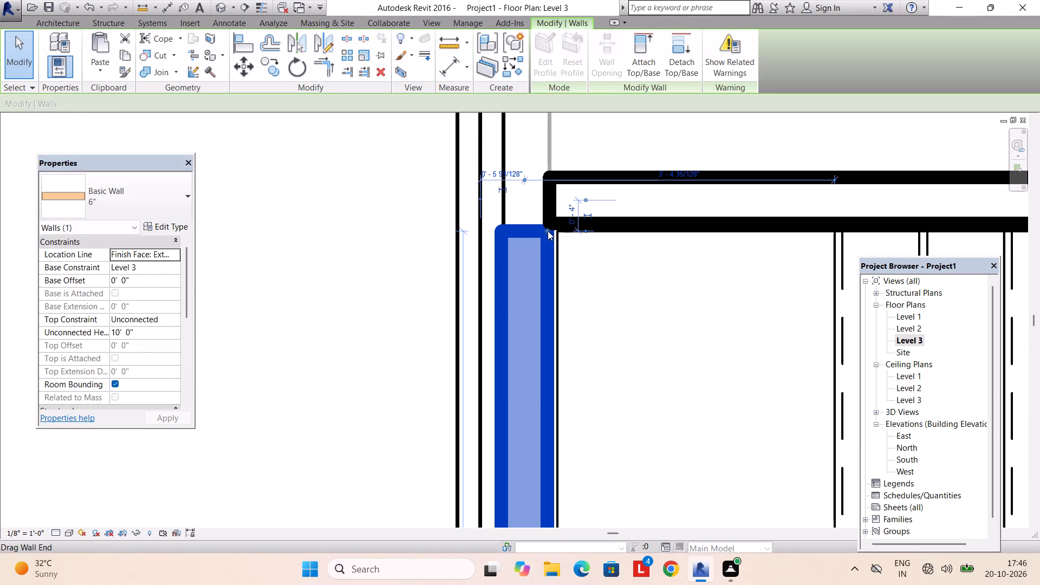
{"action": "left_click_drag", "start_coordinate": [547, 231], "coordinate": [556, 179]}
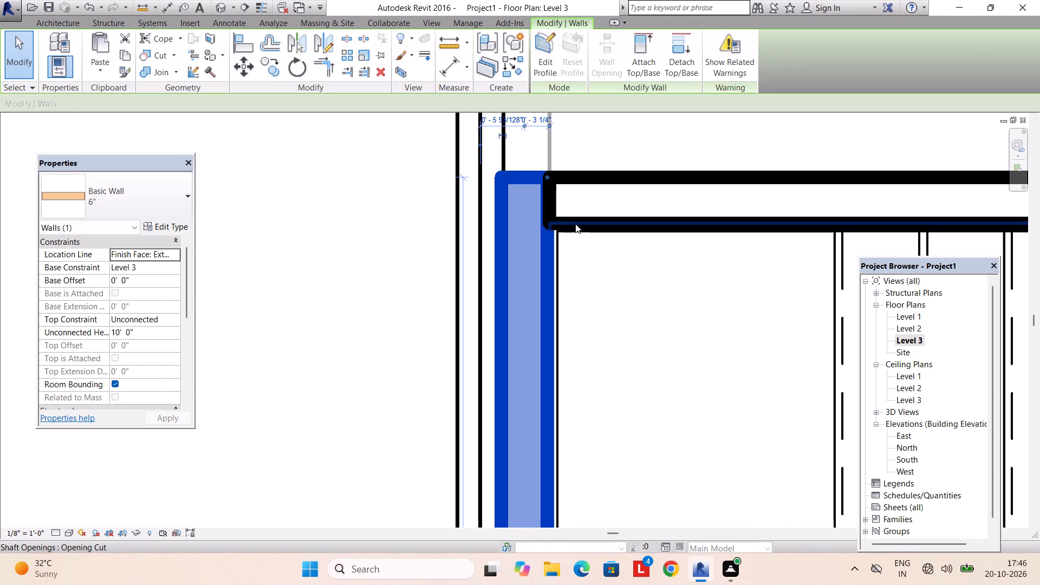
Extend the kitchen-side stair wall's end to the new parapet-side wall so that the two join at the corner.
{"action": "left_click", "coordinate": [576, 224]}
{"action": "left_click", "coordinate": [573, 185]}
{"action": "left_click", "coordinate": [576, 179]}
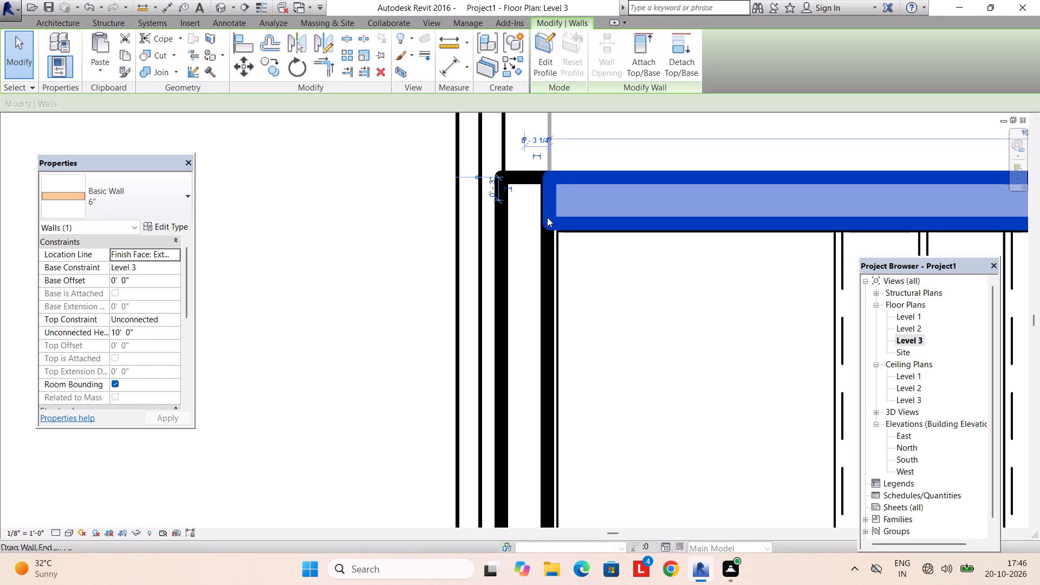
{"action": "left_click_drag", "start_coordinate": [549, 223], "coordinate": [522, 224]}
{"action": "key", "text": "Escape"}
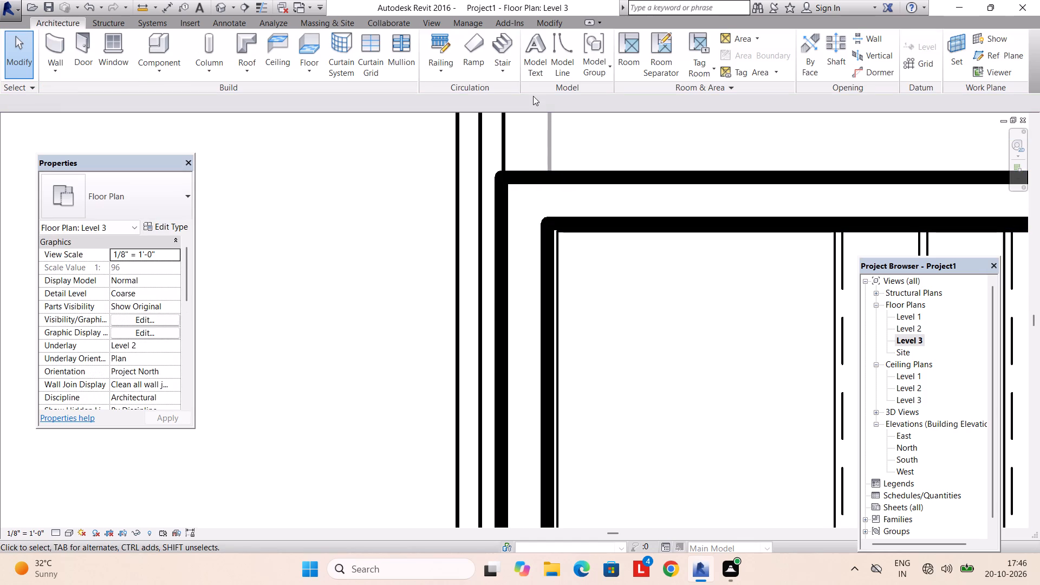
Examine the four-sided stair enclosure and its corners on the roof in 3D.
{"action": "left_click", "coordinate": [433, 22]}
{"action": "left_click", "coordinate": [391, 41]}
{"action": "scroll", "coordinate": [519, 187], "scroll_direction": "down", "scroll_amount": 1}
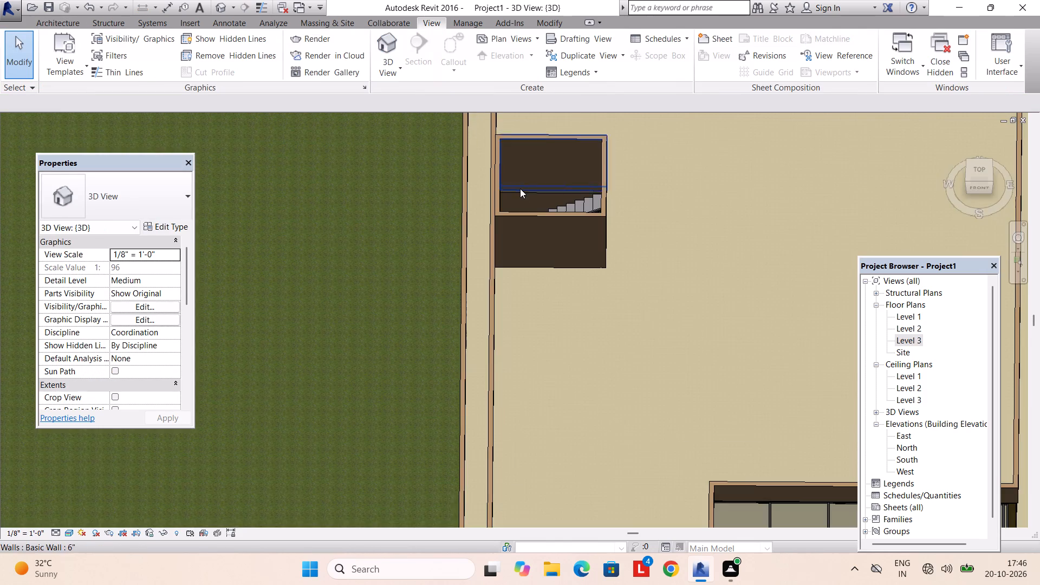
{"action": "scroll", "coordinate": [520, 188], "scroll_direction": "down", "scroll_amount": 1}
{"action": "middle_click_drag", "start_coordinate": [522, 193], "coordinate": [602, 152], "text": "shift"}
{"action": "middle_click_drag", "start_coordinate": [553, 221], "coordinate": [495, 213], "text": "shift"}
{"action": "scroll", "coordinate": [520, 227], "scroll_direction": "up", "scroll_amount": 3}
{"action": "middle_click_drag", "start_coordinate": [579, 214], "coordinate": [507, 217]}
{"action": "middle_click_drag", "start_coordinate": [621, 203], "coordinate": [564, 272]}
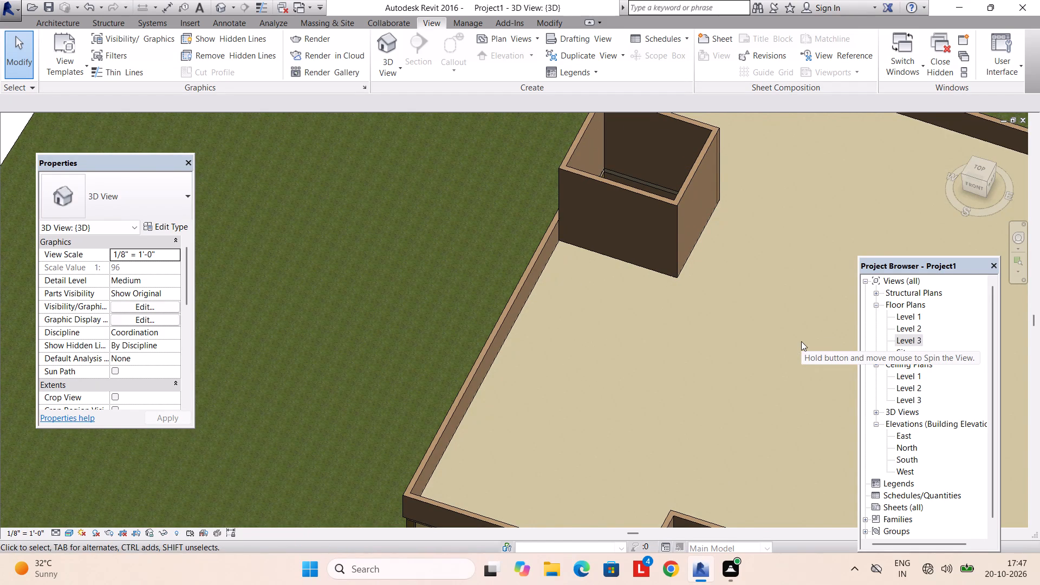
{"action": "middle_click_drag", "start_coordinate": [711, 261], "coordinate": [655, 397]}
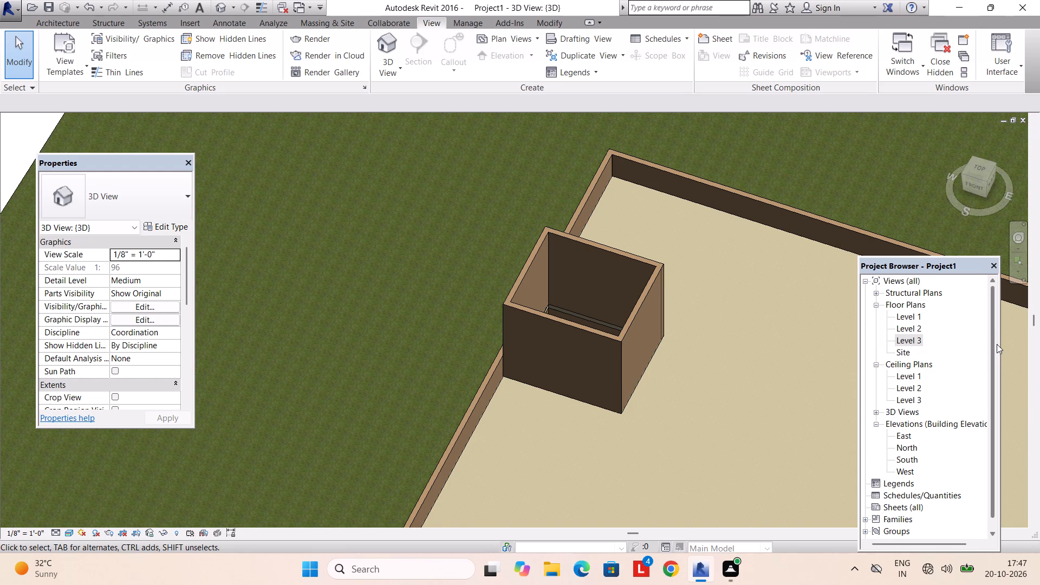
Add a level 10' 0" above Level 3 in the East elevation by picking the Level 3 line with an offset.
{"action": "double_click", "coordinate": [907, 436]}
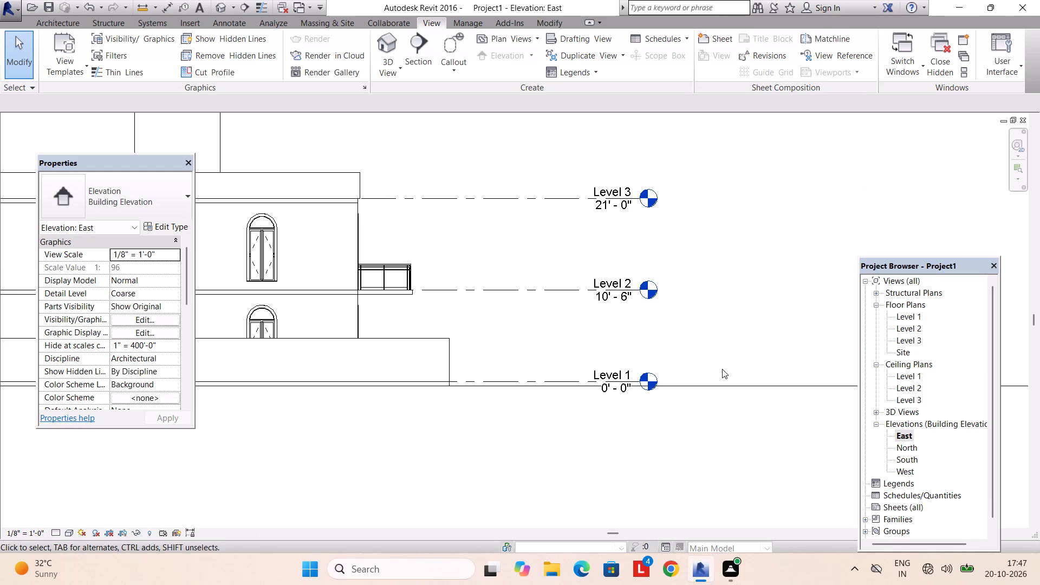
{"action": "middle_click_drag", "start_coordinate": [722, 289], "coordinate": [764, 369]}
{"action": "type", "text": "LL"}
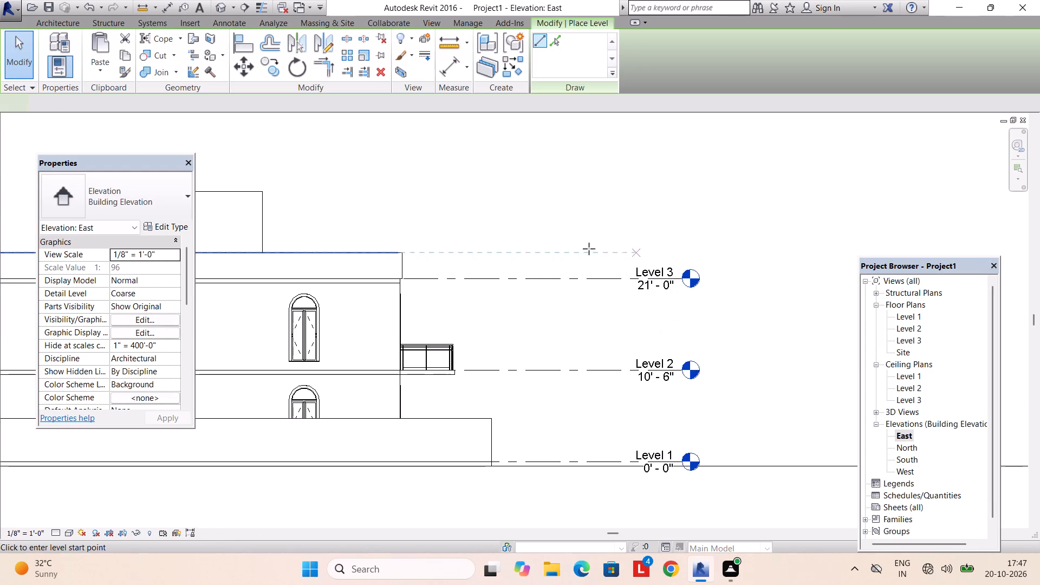
{"action": "middle_click_drag", "start_coordinate": [493, 183], "coordinate": [602, 260]}
{"action": "left_click", "coordinate": [562, 41]}
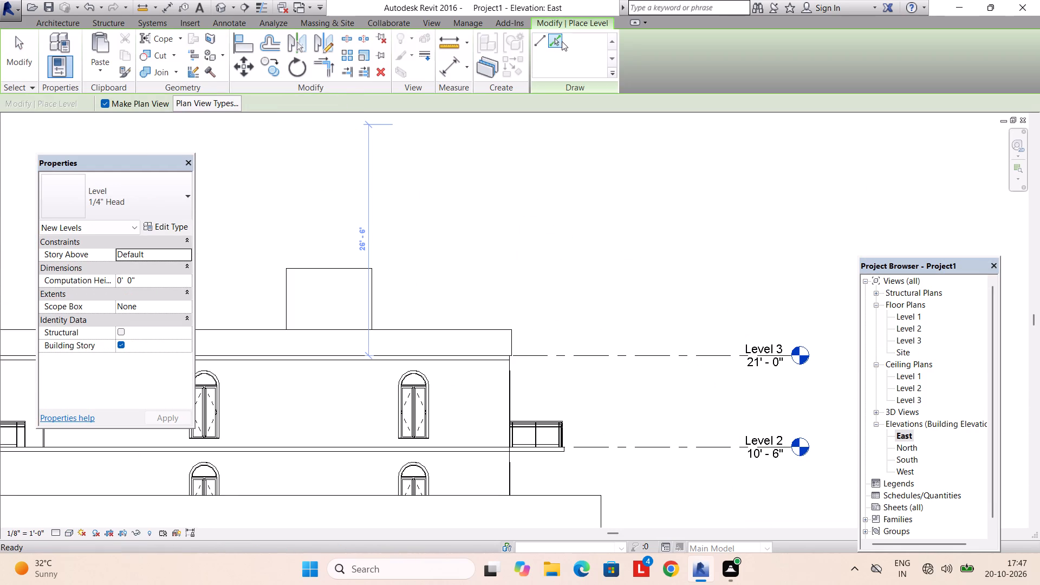
{"action": "left_click", "coordinate": [335, 106]}
{"action": "left_click_drag", "start_coordinate": [335, 106], "coordinate": [278, 107]}
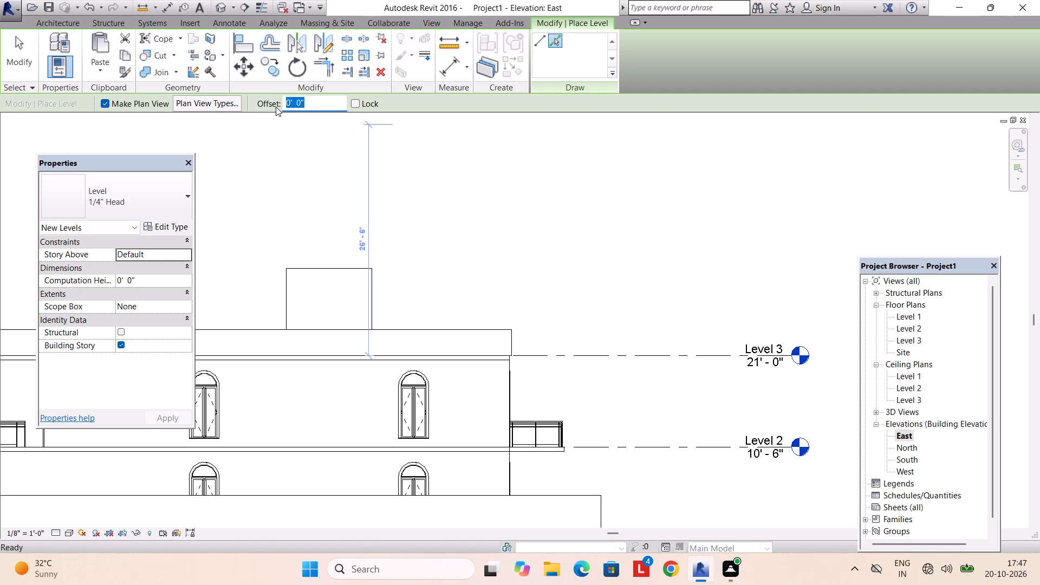
{"action": "type", "text": "10'"}
{"action": "key", "text": "Return"}
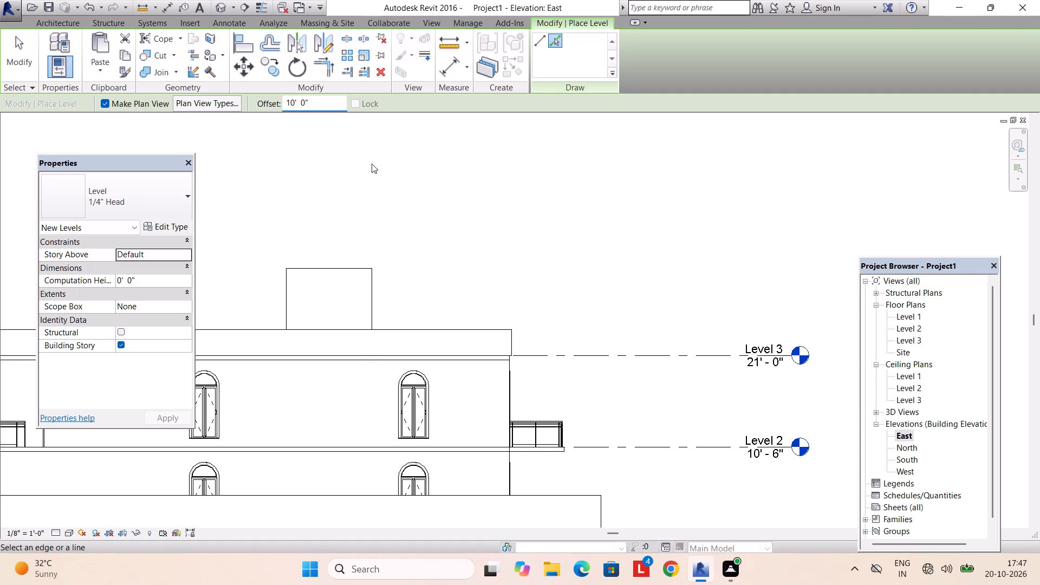
{"action": "left_click", "coordinate": [611, 352]}
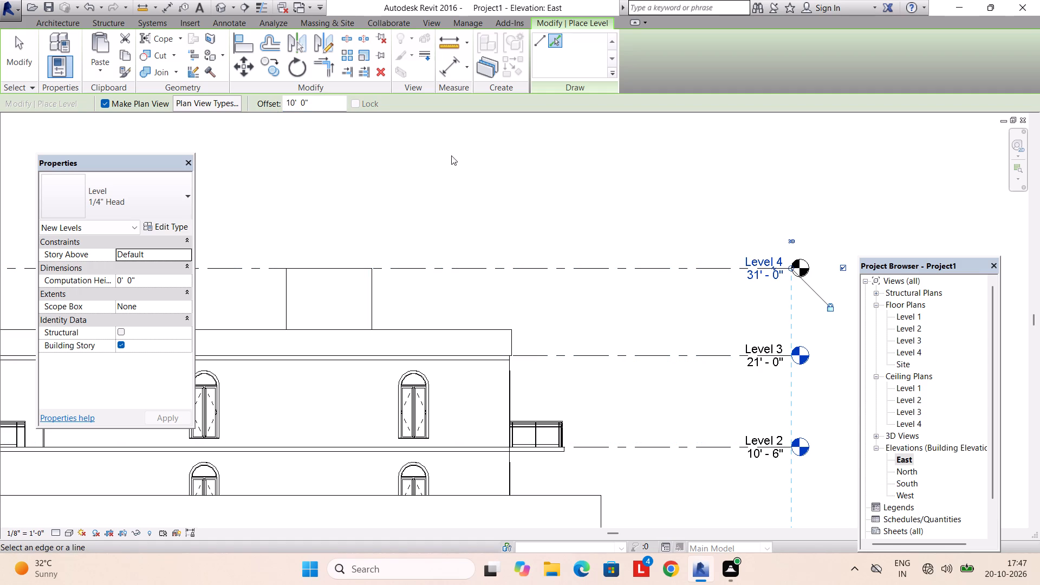
{"action": "key", "text": "Escape"}
{"action": "key", "text": "Escape"}
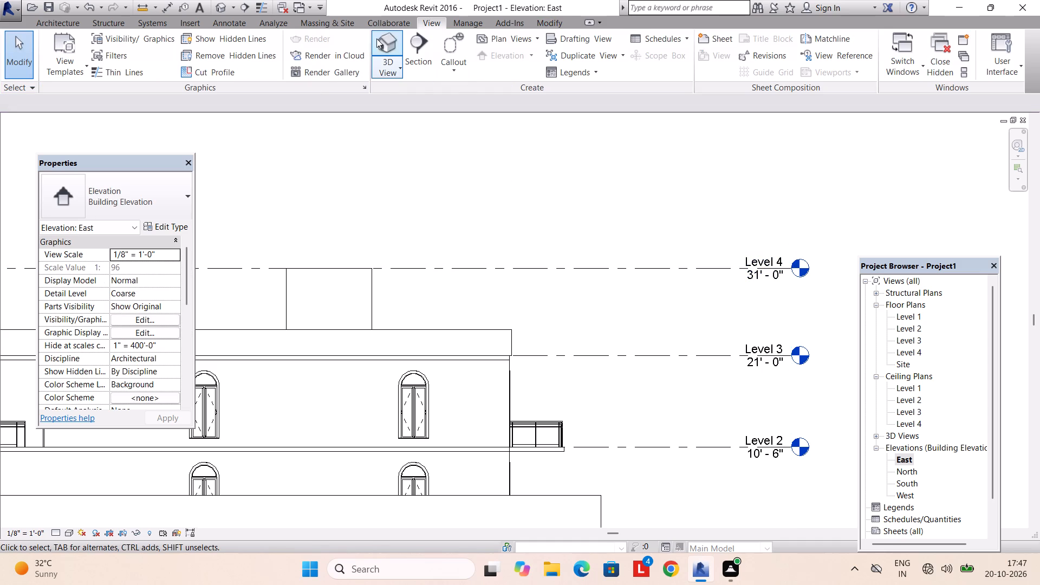
Sketch a rectangular 6" floor on Level 4 along the outer faces of the four stair enclosure walls and finish it as the roof slab.
{"action": "left_click", "coordinate": [388, 71]}
{"action": "left_click", "coordinate": [394, 86]}
{"action": "middle_click_drag", "start_coordinate": [479, 215], "coordinate": [503, 227], "text": "shift"}
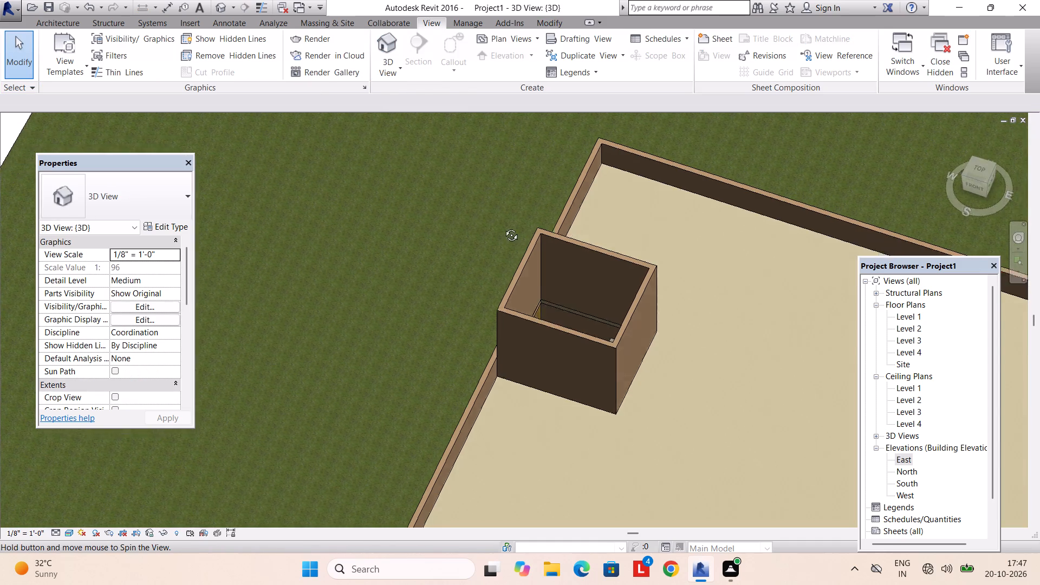
{"action": "middle_click_drag", "start_coordinate": [503, 227], "coordinate": [454, 153], "text": "shift"}
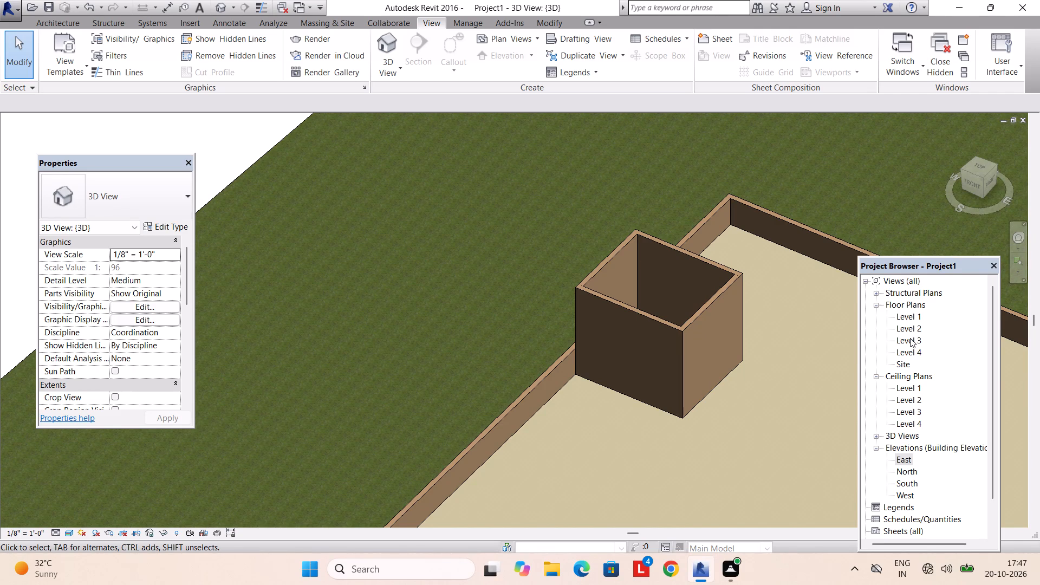
{"action": "double_click", "coordinate": [909, 352]}
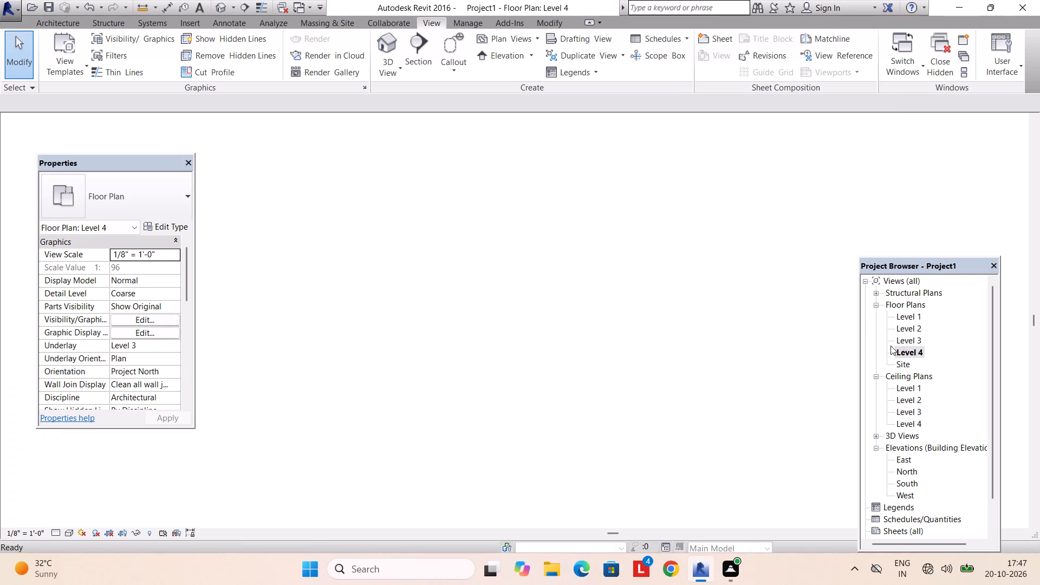
{"action": "scroll", "coordinate": [538, 242], "scroll_direction": "down", "scroll_amount": 9}
{"action": "middle_click_drag", "start_coordinate": [591, 279], "coordinate": [427, 272]}
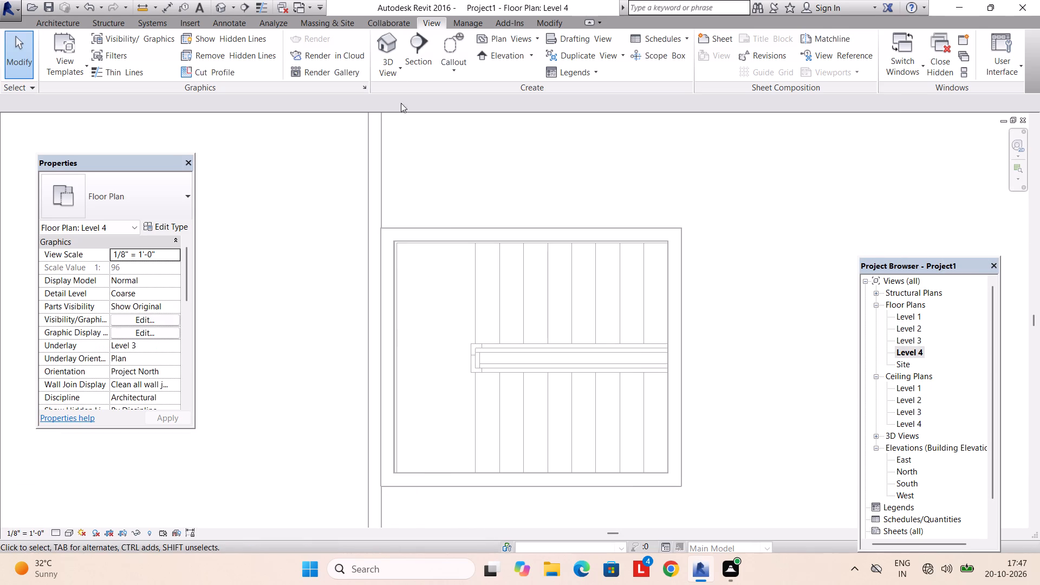
{"action": "left_click", "coordinate": [72, 24]}
{"action": "left_click", "coordinate": [308, 41]}
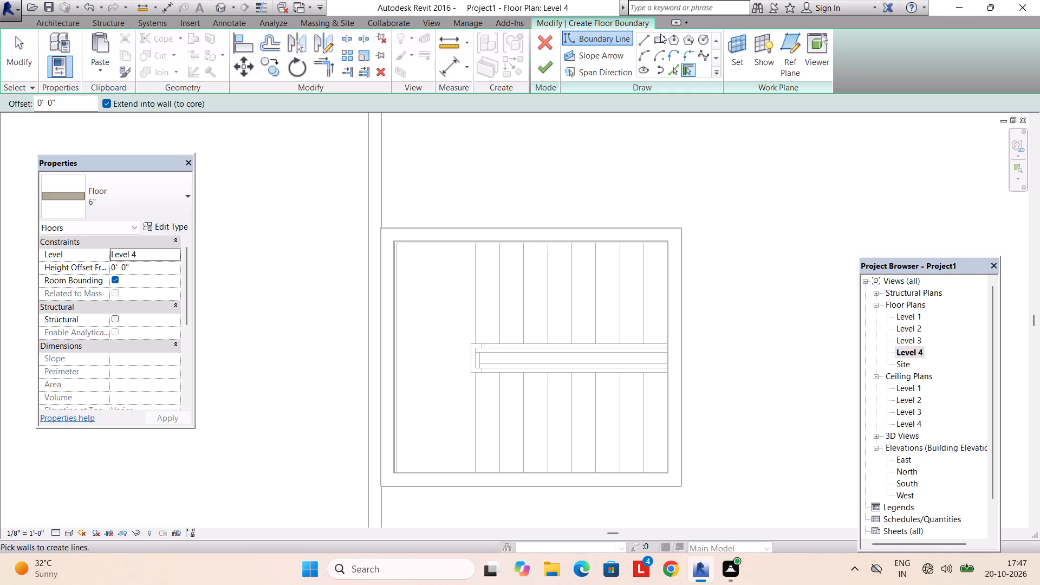
{"action": "left_click", "coordinate": [657, 35]}
{"action": "left_click", "coordinate": [381, 230]}
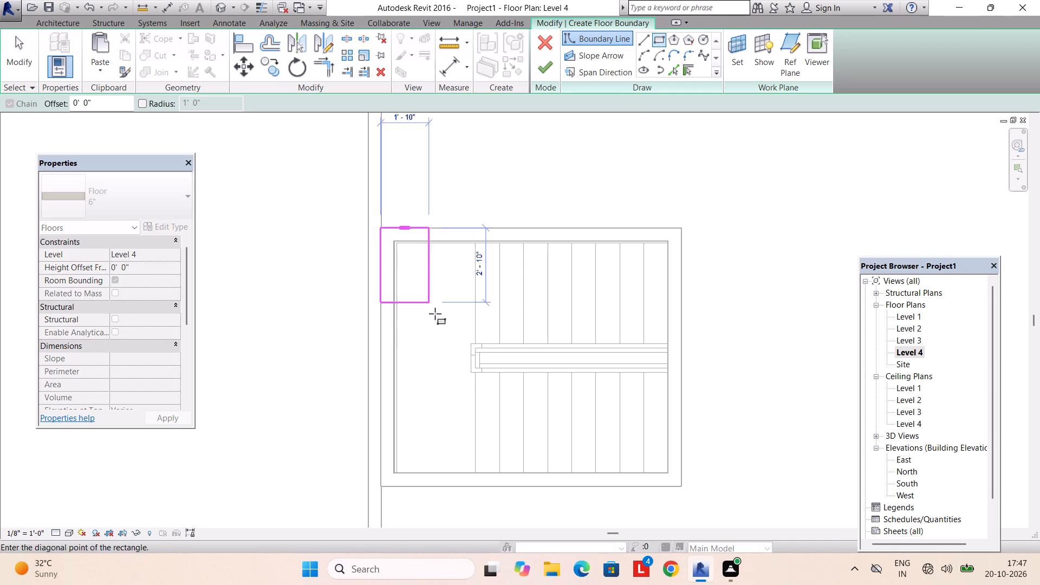
{"action": "left_click", "coordinate": [678, 485]}
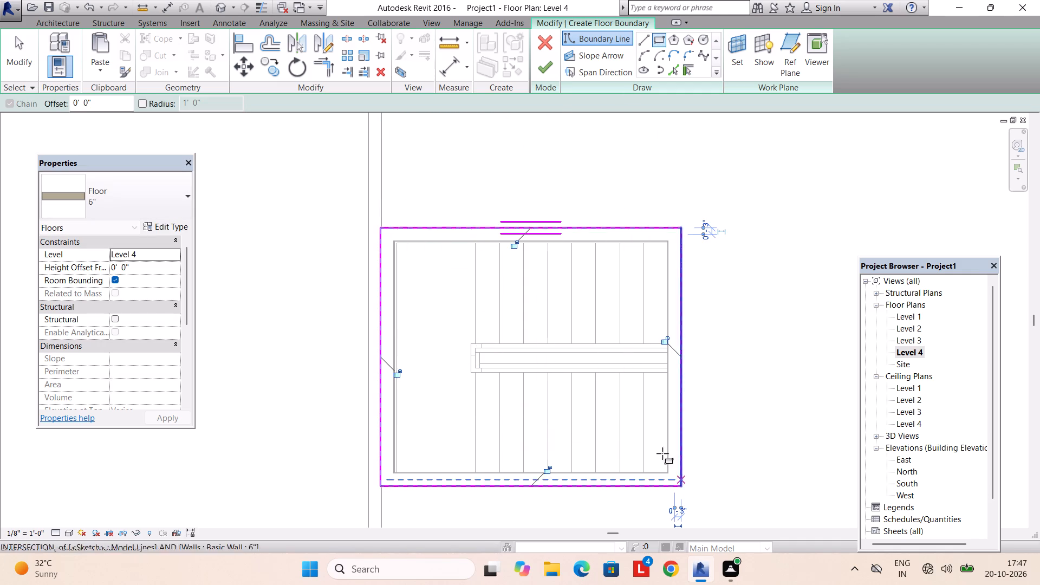
{"action": "left_click", "coordinate": [541, 65]}
{"action": "key", "text": "Escape"}
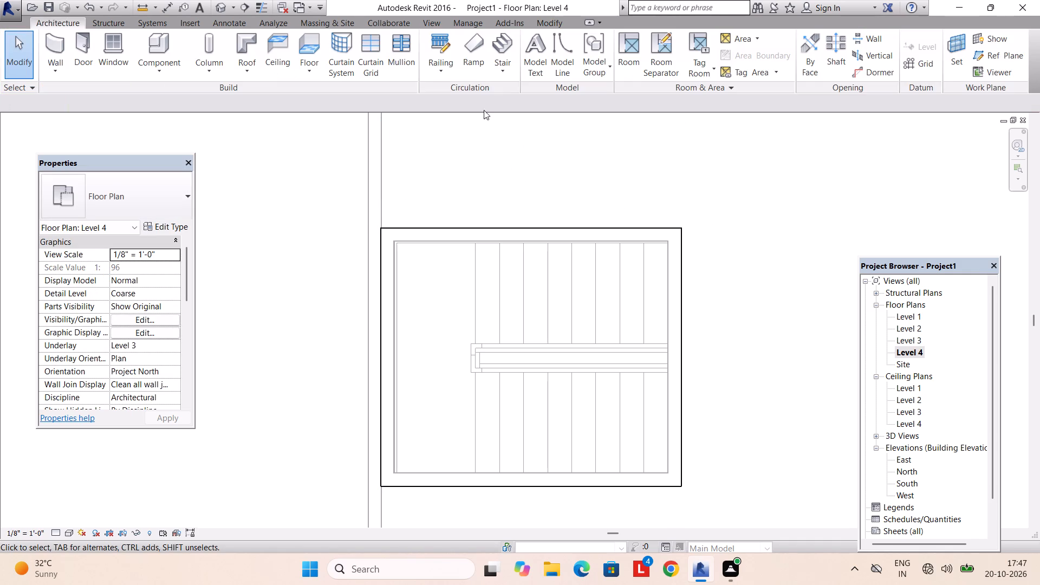
Set the stair enclosure roof slab's height offset from Level 4 to 6".
{"action": "left_click", "coordinate": [432, 18]}
{"action": "left_click", "coordinate": [394, 37]}
{"action": "middle_click_drag", "start_coordinate": [512, 247], "coordinate": [477, 215], "text": "shift"}
{"action": "scroll", "coordinate": [745, 329], "scroll_direction": "up", "scroll_amount": 3}
{"action": "middle_click_drag", "start_coordinate": [786, 317], "coordinate": [622, 276]}
{"action": "middle_click_drag", "start_coordinate": [636, 313], "coordinate": [545, 213], "text": "shift"}
{"action": "middle_click_drag", "start_coordinate": [638, 303], "coordinate": [324, 223]}
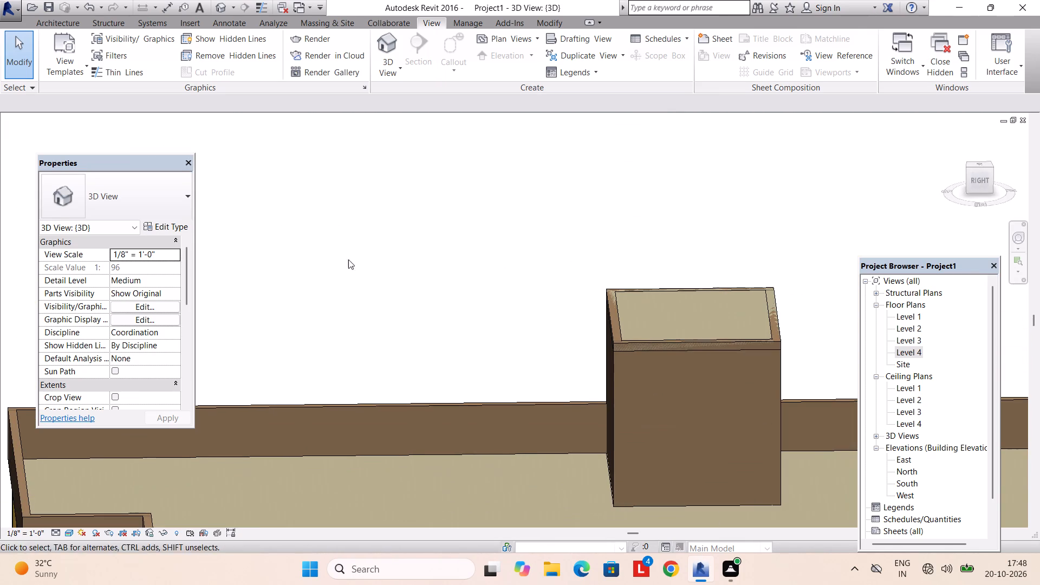
{"action": "left_click", "coordinate": [690, 290]}
{"action": "left_click", "coordinate": [141, 260]}
{"action": "left_click", "coordinate": [141, 264]}
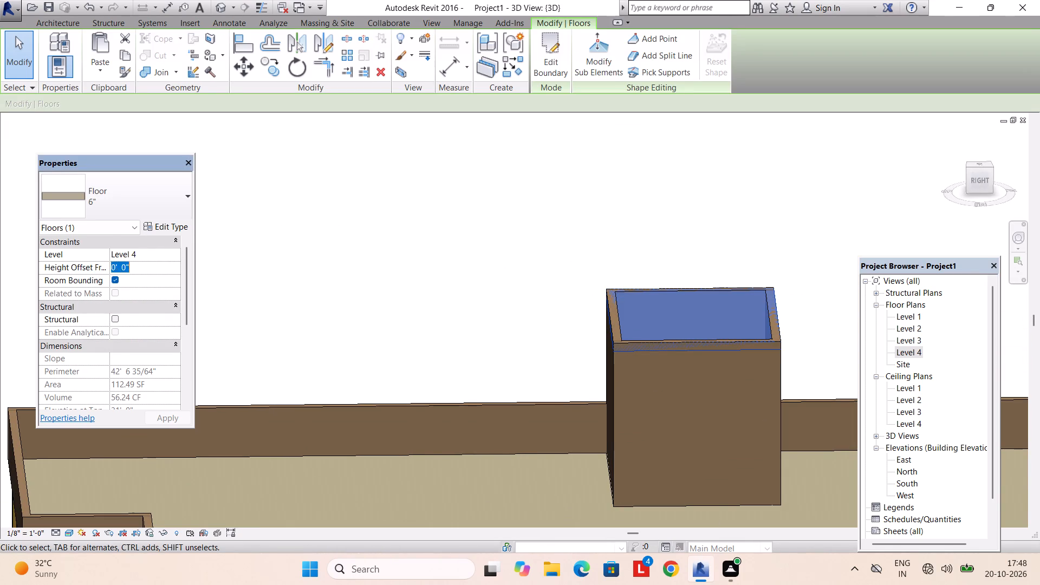
{"action": "left_click_drag", "start_coordinate": [141, 264], "coordinate": [96, 263]}
{"action": "type", "text": "6\""}
{"action": "key", "text": "Return"}
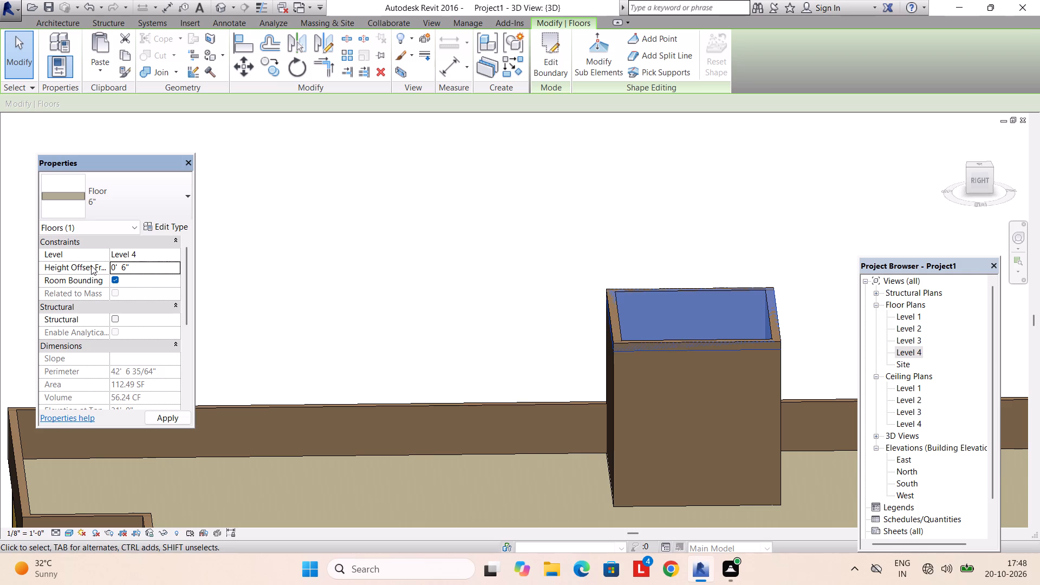
{"action": "key", "text": "Return"}
{"action": "key", "text": "Escape"}
{"action": "key", "text": "Escape"}
Examine the roofed stair enclosure and the surrounding parapet from several sides in 3D.
{"action": "middle_click_drag", "start_coordinate": [532, 333], "coordinate": [621, 321], "text": "shift"}
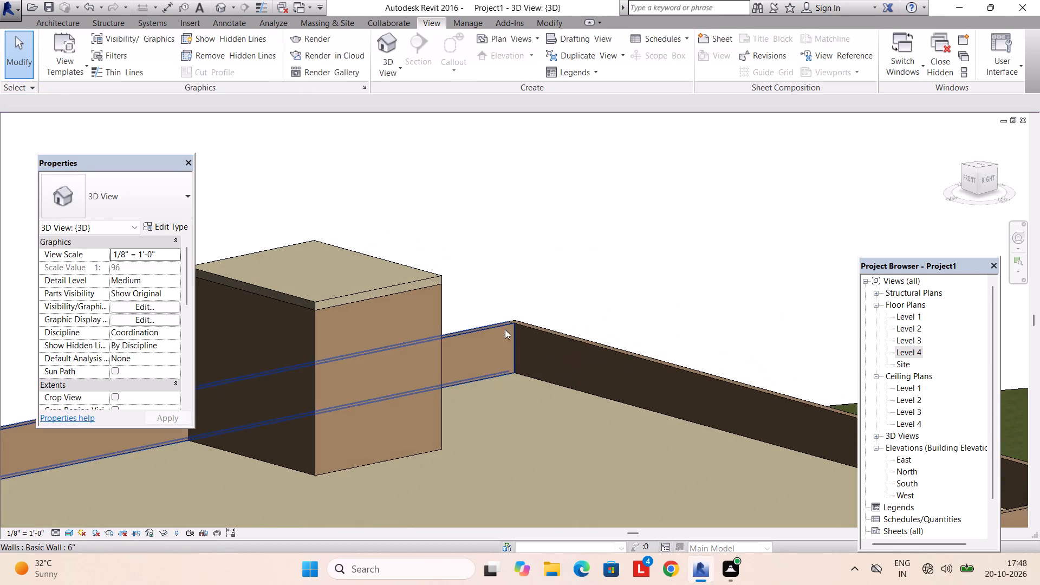
{"action": "scroll", "coordinate": [498, 329], "scroll_direction": "up", "scroll_amount": 2}
{"action": "middle_click_drag", "start_coordinate": [359, 336], "coordinate": [563, 314]}
{"action": "scroll", "coordinate": [562, 314], "scroll_direction": "up", "scroll_amount": 1}
{"action": "middle_click_drag", "start_coordinate": [462, 331], "coordinate": [569, 308], "text": "shift"}
{"action": "middle_click_drag", "start_coordinate": [477, 320], "coordinate": [646, 289]}
{"action": "scroll", "coordinate": [491, 314], "scroll_direction": "down", "scroll_amount": 5}
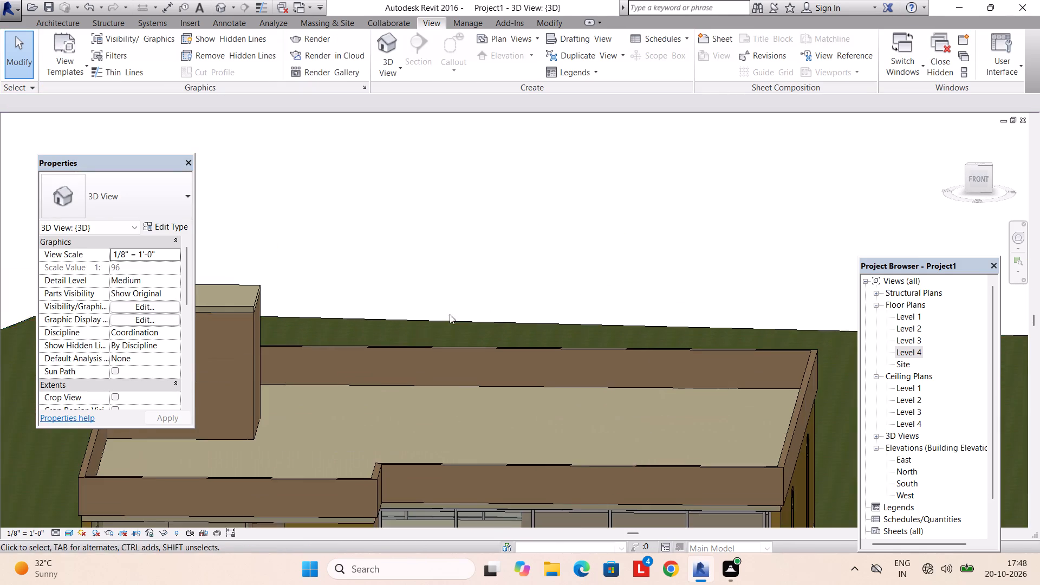
{"action": "middle_click_drag", "start_coordinate": [352, 320], "coordinate": [483, 316]}
{"action": "scroll", "coordinate": [367, 317], "scroll_direction": "up", "scroll_amount": 7}
{"action": "middle_click_drag", "start_coordinate": [526, 344], "coordinate": [445, 315], "text": "shift"}
{"action": "scroll", "coordinate": [606, 330], "scroll_direction": "down", "scroll_amount": 8}
{"action": "middle_click_drag", "start_coordinate": [762, 363], "coordinate": [682, 361]}
{"action": "middle_click_drag", "start_coordinate": [720, 362], "coordinate": [686, 378], "text": "shift"}
{"action": "middle_click_drag", "start_coordinate": [724, 369], "coordinate": [663, 374]}
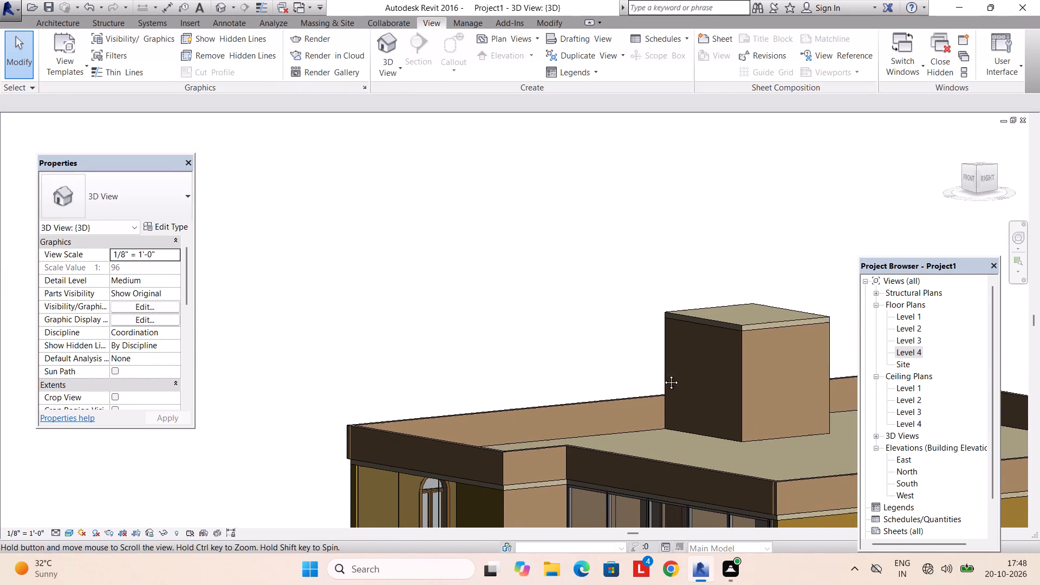
{"action": "middle_click_drag", "start_coordinate": [663, 374], "coordinate": [623, 376]}
{"action": "scroll", "coordinate": [818, 375], "scroll_direction": "down", "scroll_amount": 1}
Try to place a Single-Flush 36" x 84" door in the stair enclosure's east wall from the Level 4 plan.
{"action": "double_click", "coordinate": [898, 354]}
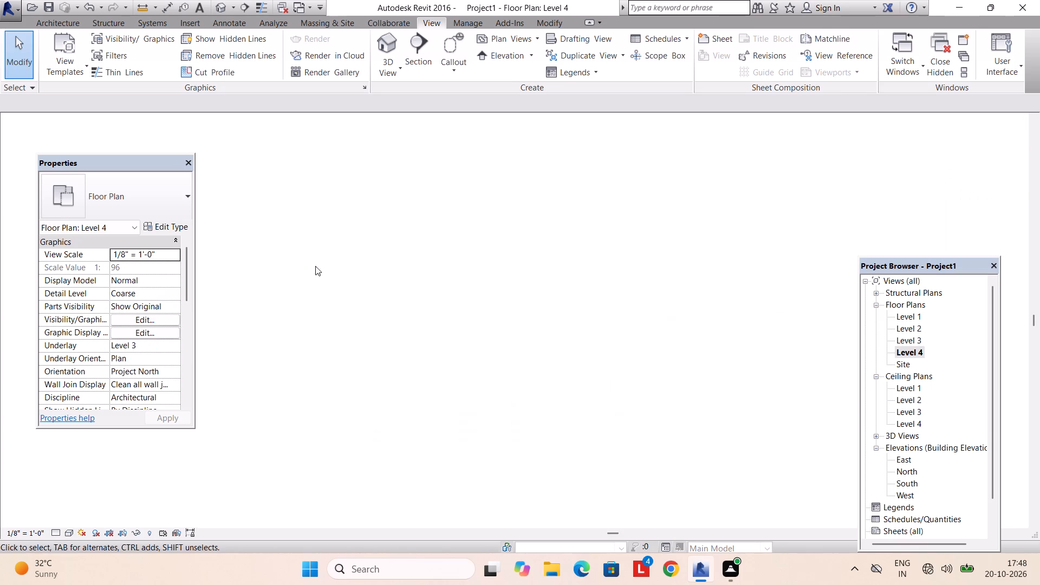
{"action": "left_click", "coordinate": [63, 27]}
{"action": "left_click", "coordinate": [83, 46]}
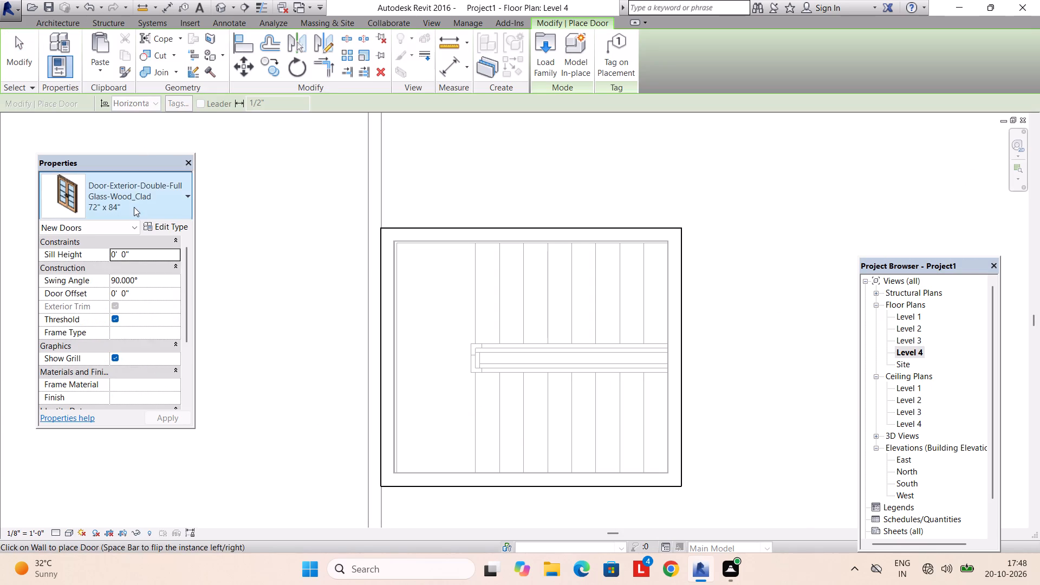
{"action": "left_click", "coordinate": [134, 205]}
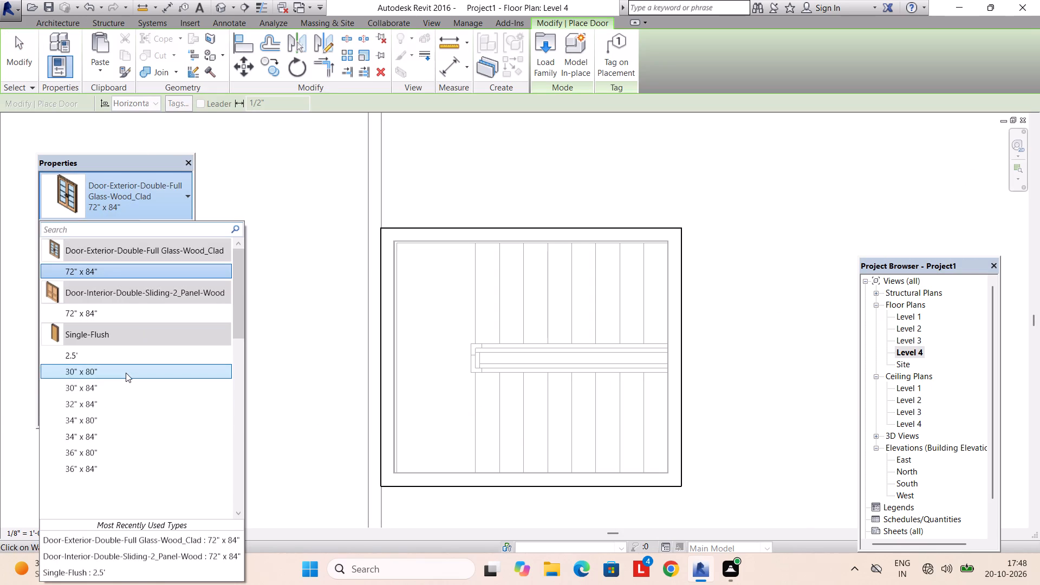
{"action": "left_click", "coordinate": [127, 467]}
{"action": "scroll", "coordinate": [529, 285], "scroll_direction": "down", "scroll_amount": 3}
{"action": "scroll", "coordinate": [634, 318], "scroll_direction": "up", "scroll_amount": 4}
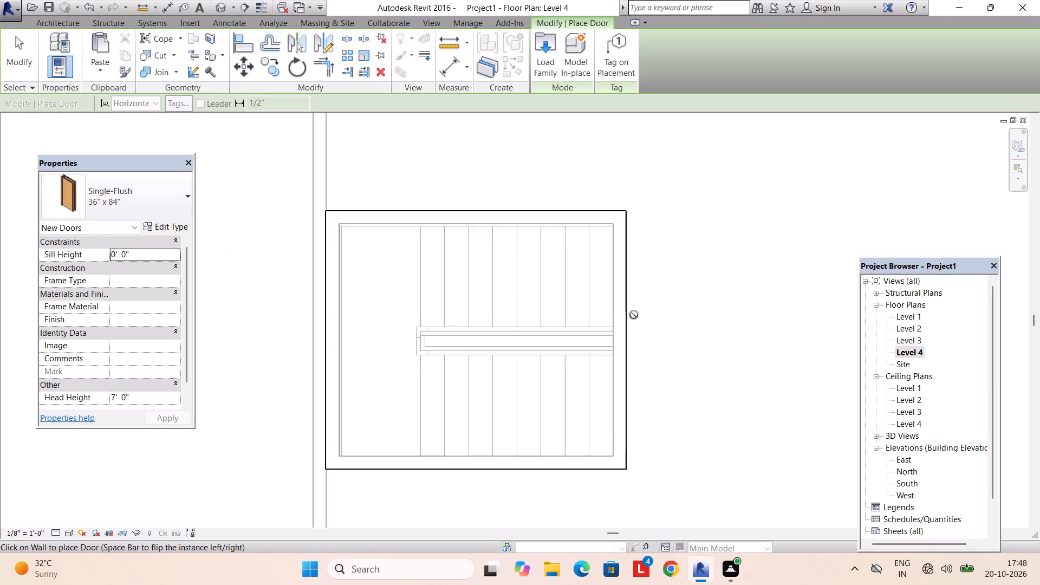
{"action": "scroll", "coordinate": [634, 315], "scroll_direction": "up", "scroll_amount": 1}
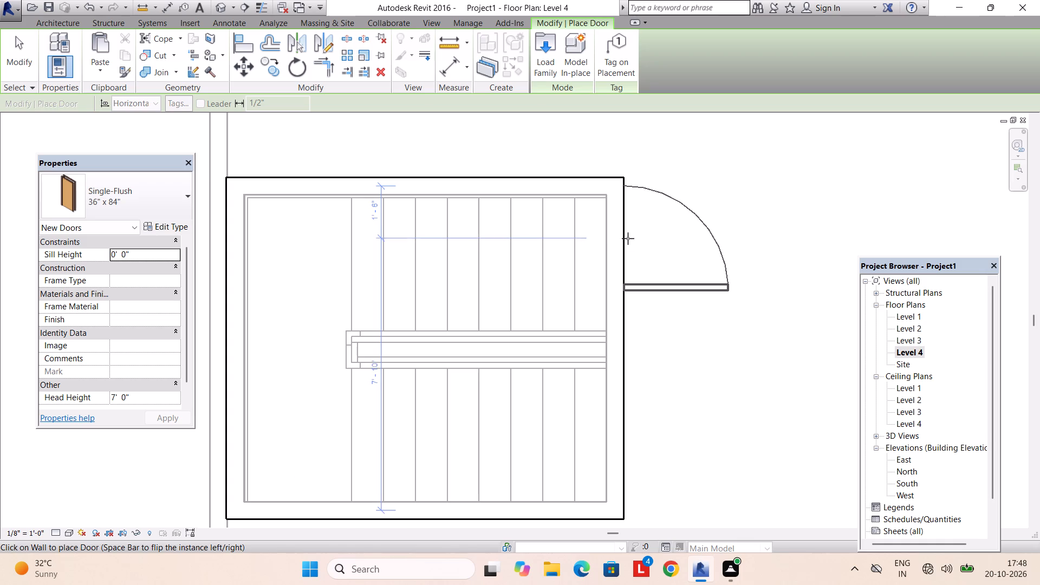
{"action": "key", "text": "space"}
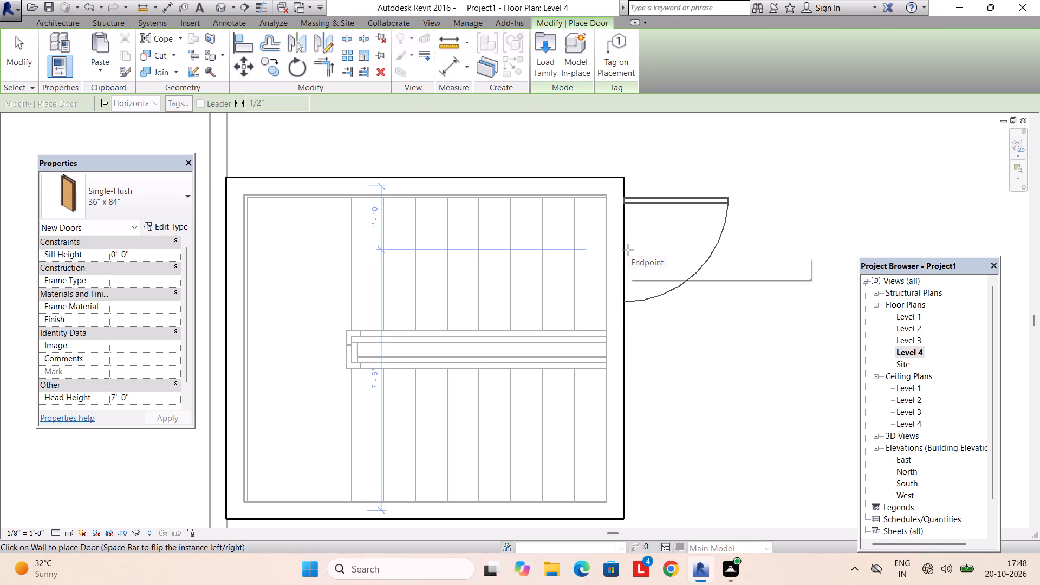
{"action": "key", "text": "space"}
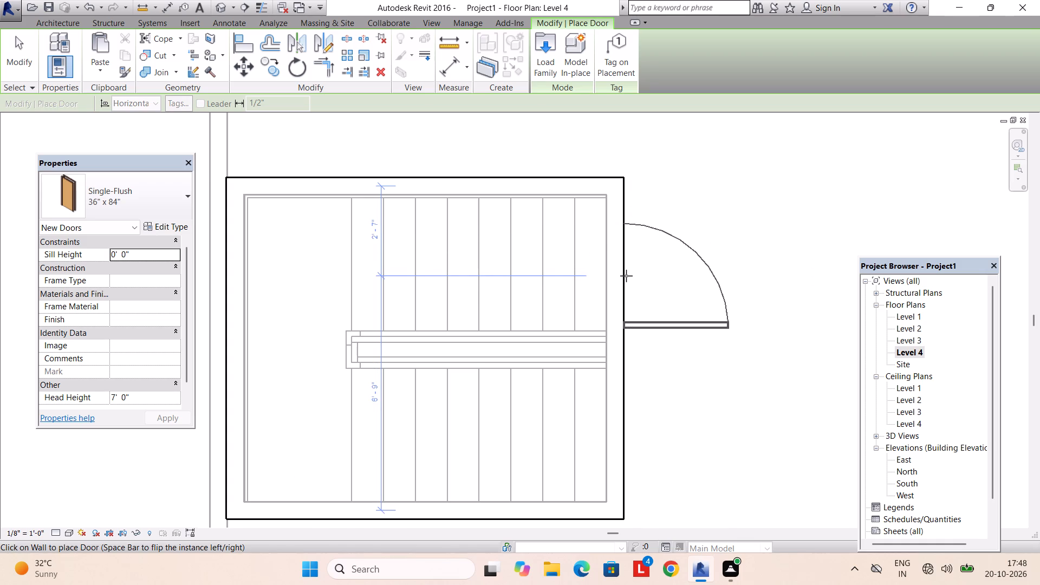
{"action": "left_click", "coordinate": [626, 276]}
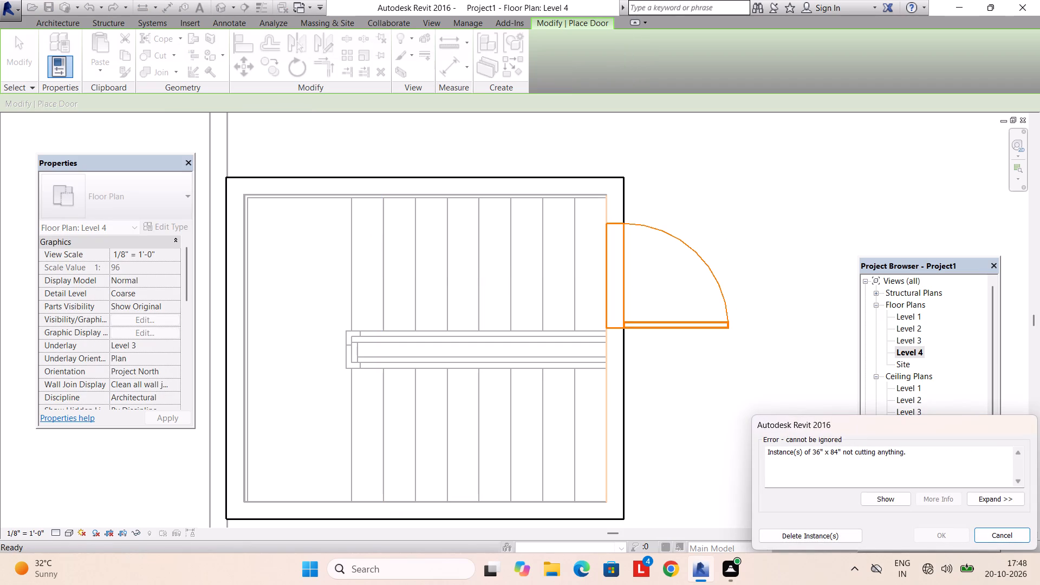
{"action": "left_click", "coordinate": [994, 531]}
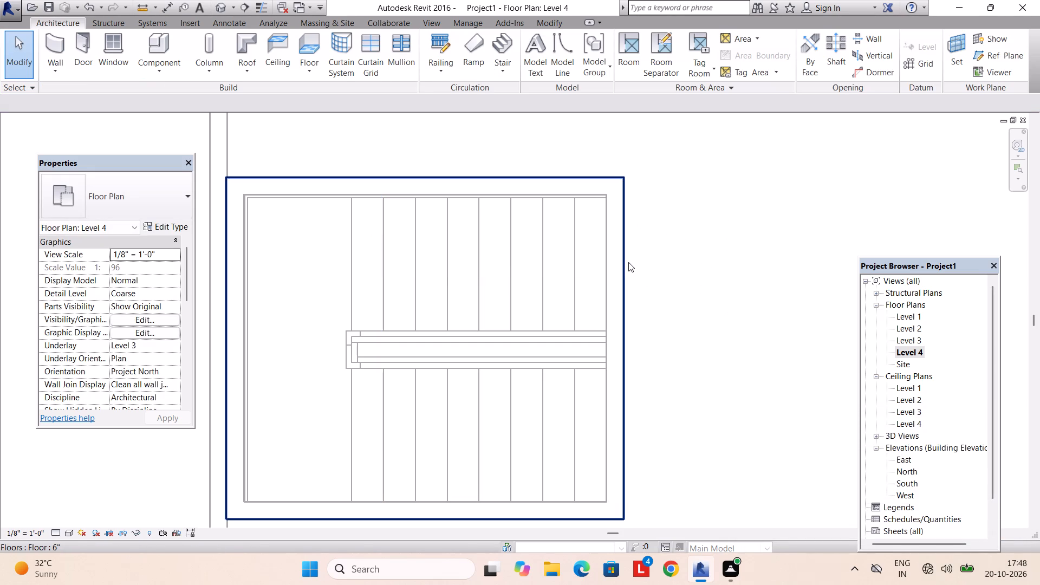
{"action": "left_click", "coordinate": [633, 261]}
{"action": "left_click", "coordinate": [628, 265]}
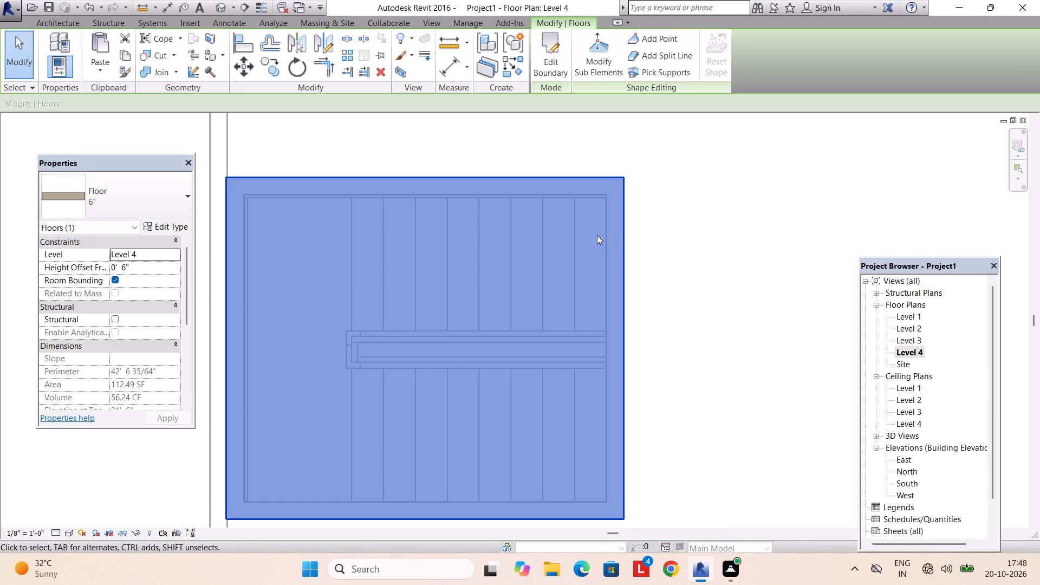
Place a Single-Flush 36" x 84" door on Level 3 in the stair enclosure's east wall, opening outward, centred about 1' 10" from the north wall.
{"action": "double_click", "coordinate": [912, 342]}
{"action": "scroll", "coordinate": [633, 264], "scroll_direction": "down", "scroll_amount": 5}
{"action": "middle_click_drag", "start_coordinate": [652, 276], "coordinate": [424, 217]}
{"action": "left_click", "coordinate": [47, 26]}
{"action": "left_click", "coordinate": [88, 53]}
{"action": "middle_click_drag", "start_coordinate": [451, 237], "coordinate": [341, 236]}
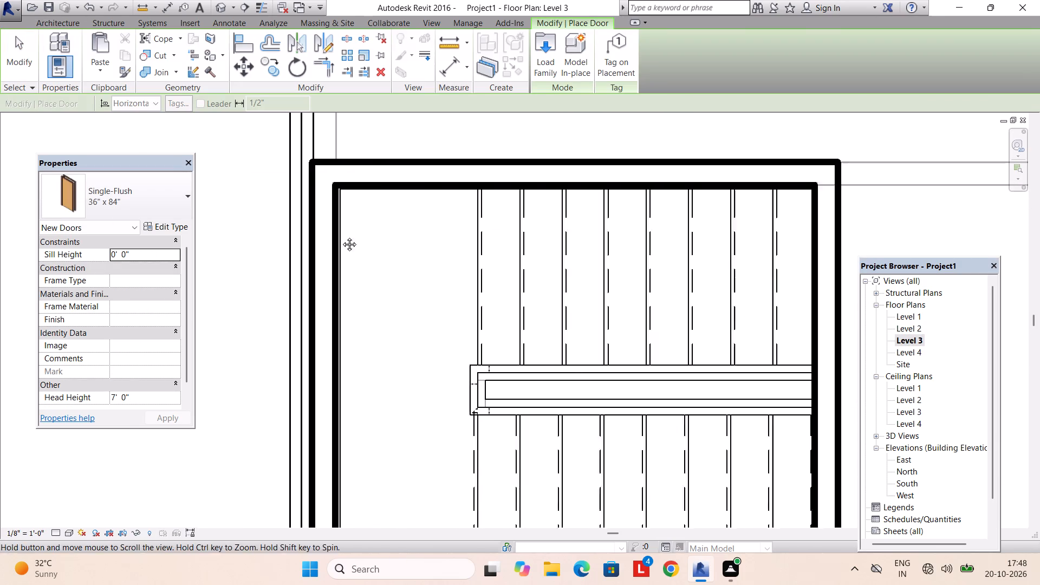
{"action": "middle_click_drag", "start_coordinate": [341, 236], "coordinate": [225, 232]}
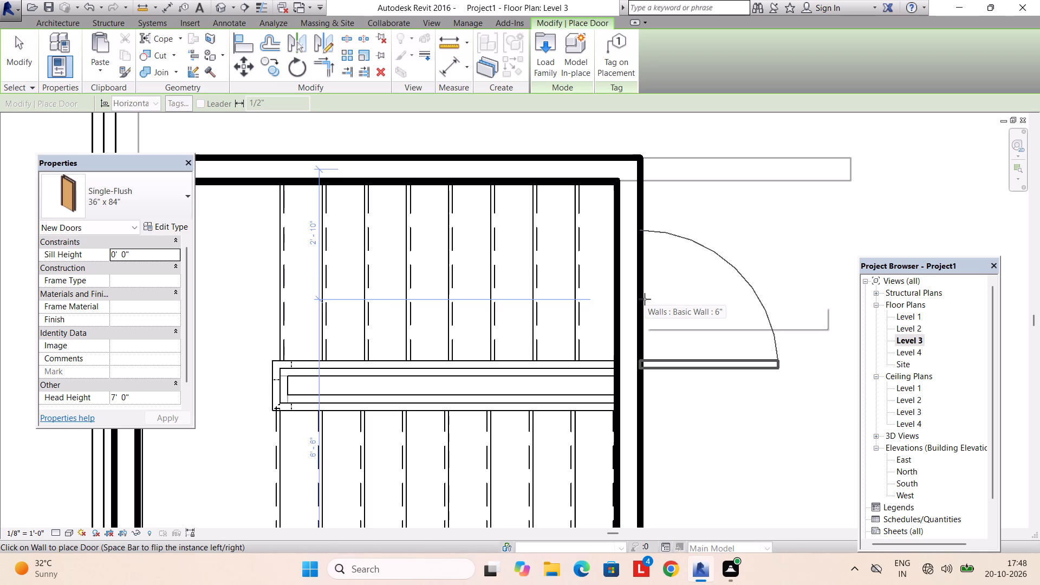
{"action": "key", "text": "space"}
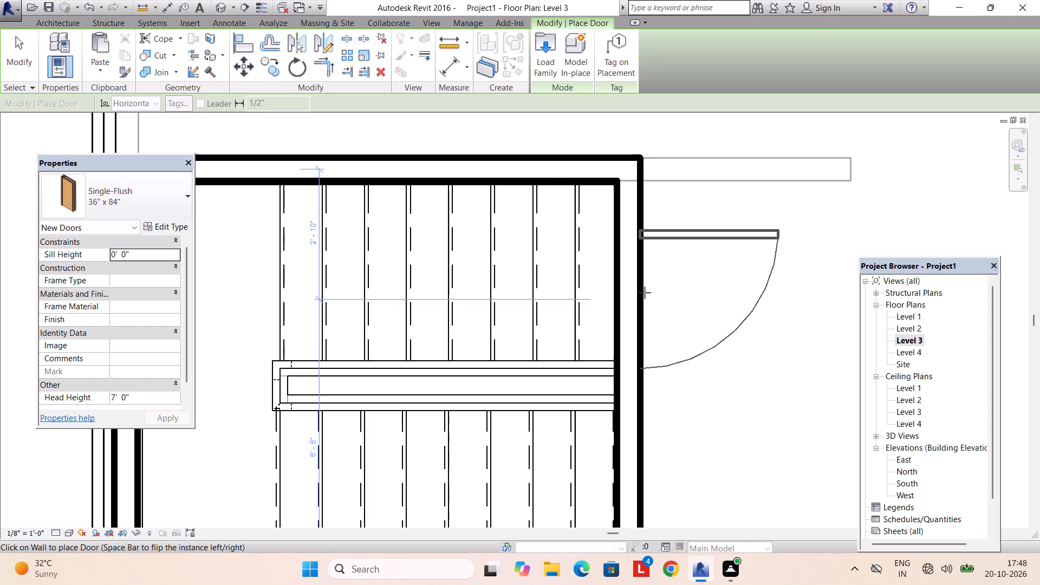
{"action": "left_click", "coordinate": [643, 255]}
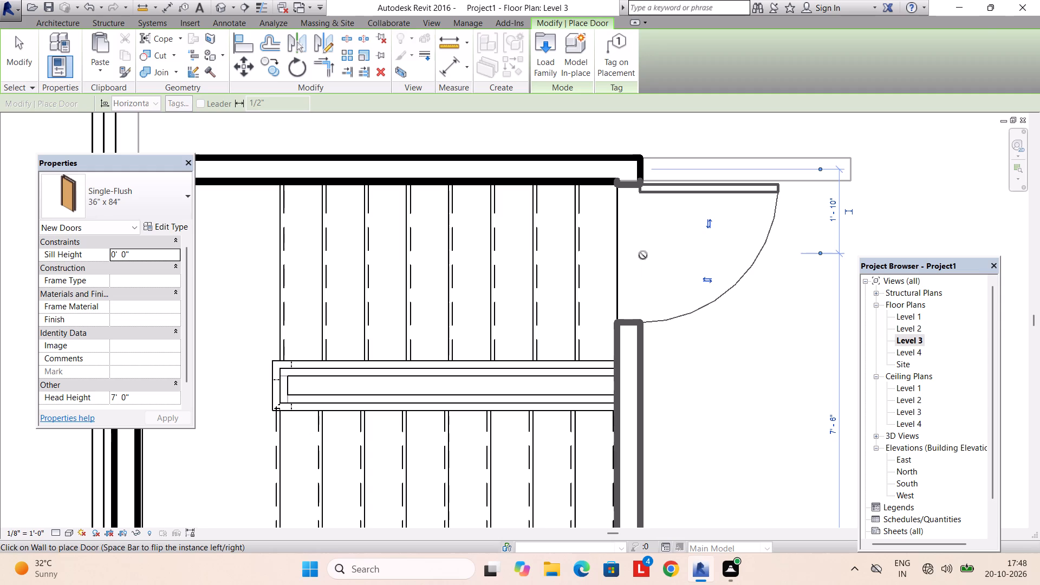
{"action": "key", "text": "Escape"}
{"action": "key", "text": "Escape"}
{"action": "key", "text": "Escape"}
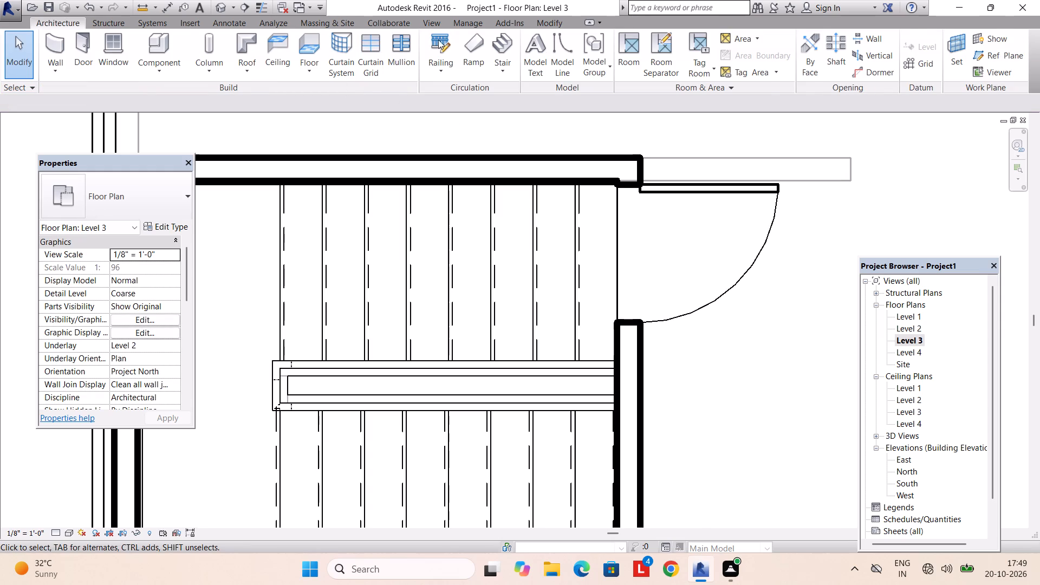
Examine the stair enclosure's roof door and the whole house exterior from the side and front in 3D.
{"action": "left_click", "coordinate": [438, 28]}
{"action": "left_click", "coordinate": [399, 38]}
{"action": "middle_click_drag", "start_coordinate": [603, 298], "coordinate": [567, 316], "text": "shift"}
{"action": "scroll", "coordinate": [672, 326], "scroll_direction": "down", "scroll_amount": 4}
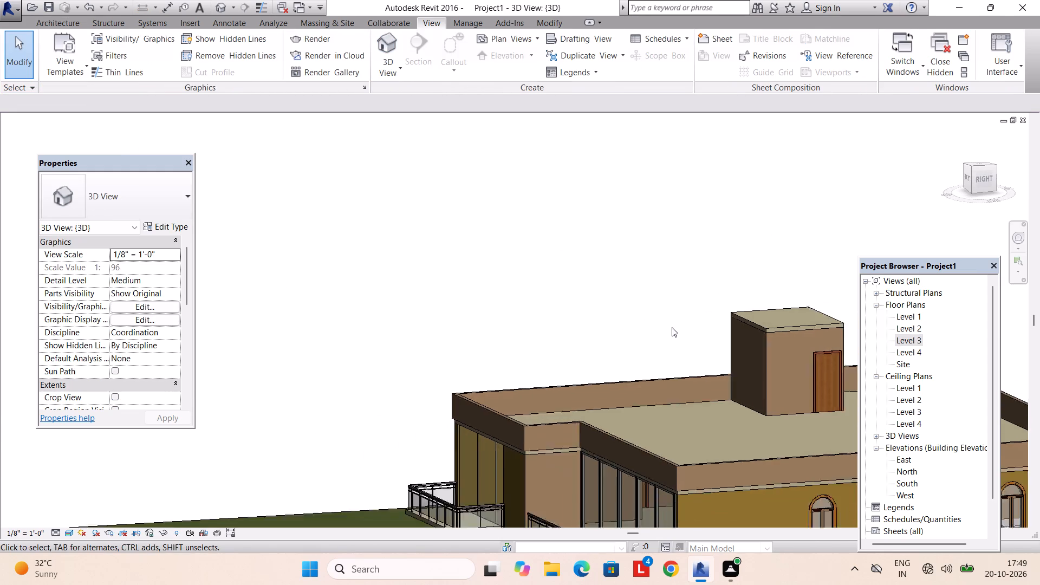
{"action": "scroll", "coordinate": [721, 337], "scroll_direction": "down", "scroll_amount": 1}
{"action": "middle_click_drag", "start_coordinate": [720, 340], "coordinate": [668, 372], "text": "shift"}
{"action": "middle_click_drag", "start_coordinate": [703, 363], "coordinate": [526, 366]}
{"action": "middle_click_drag", "start_coordinate": [528, 366], "coordinate": [593, 369]}
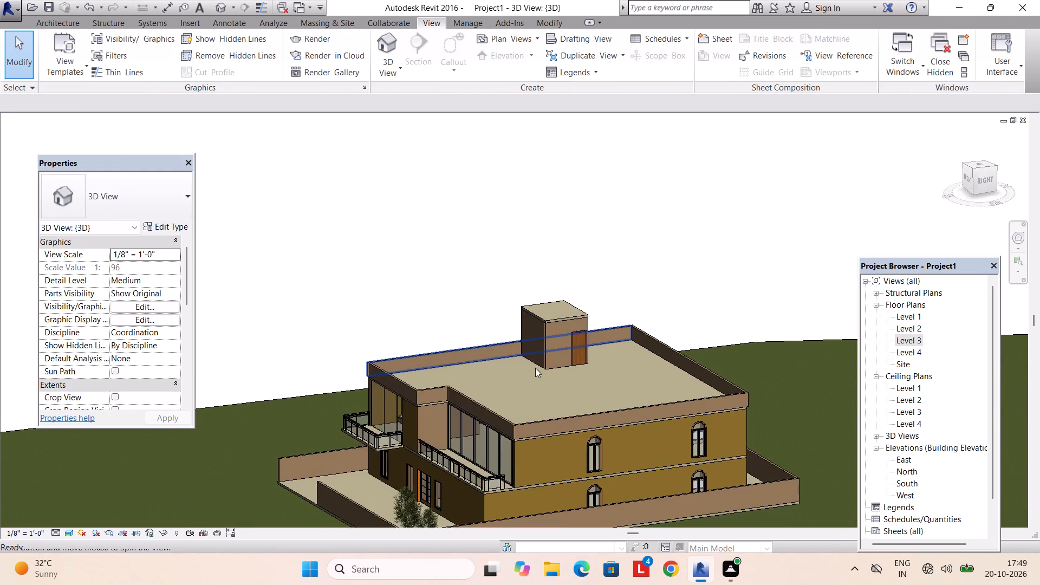
{"action": "middle_click_drag", "start_coordinate": [528, 368], "coordinate": [621, 362]}
{"action": "middle_click_drag", "start_coordinate": [490, 366], "coordinate": [567, 359]}
{"action": "middle_click_drag", "start_coordinate": [562, 366], "coordinate": [618, 330]}
{"action": "middle_click_drag", "start_coordinate": [605, 353], "coordinate": [605, 353]}
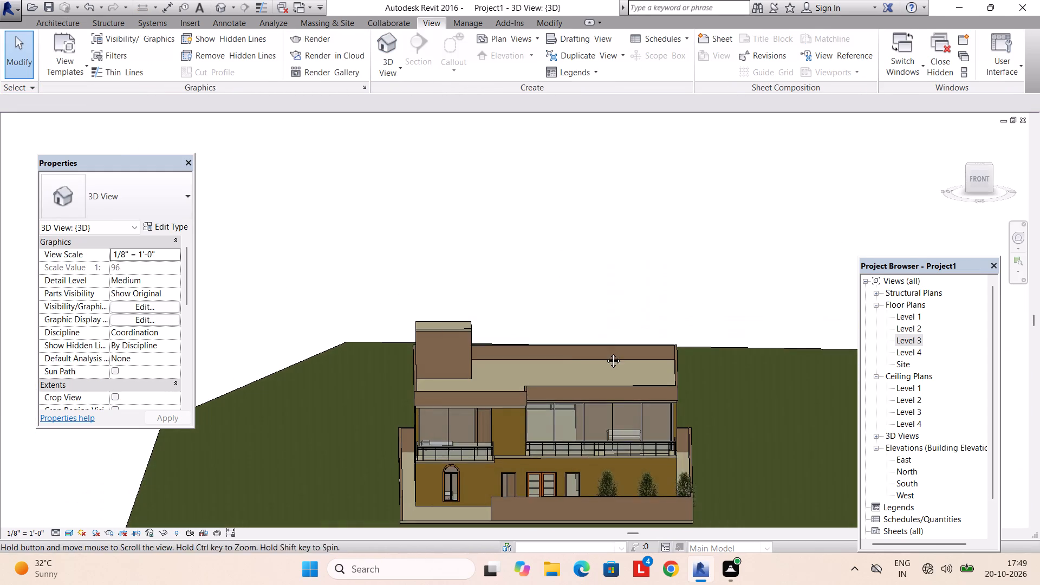
{"action": "middle_click_drag", "start_coordinate": [605, 353], "coordinate": [607, 314]}
{"action": "middle_click_drag", "start_coordinate": [608, 367], "coordinate": [579, 284]}
{"action": "middle_click_drag", "start_coordinate": [555, 339], "coordinate": [528, 394], "text": "shift"}
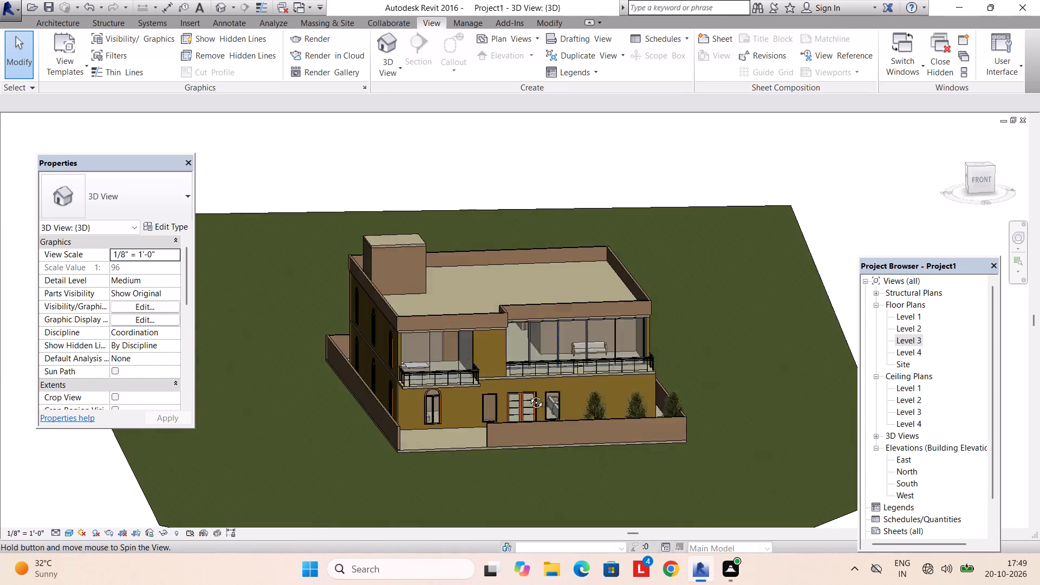
{"action": "middle_click_drag", "start_coordinate": [528, 394], "coordinate": [525, 391], "text": "shift"}
{"action": "middle_click_drag", "start_coordinate": [522, 389], "coordinate": [562, 410]}
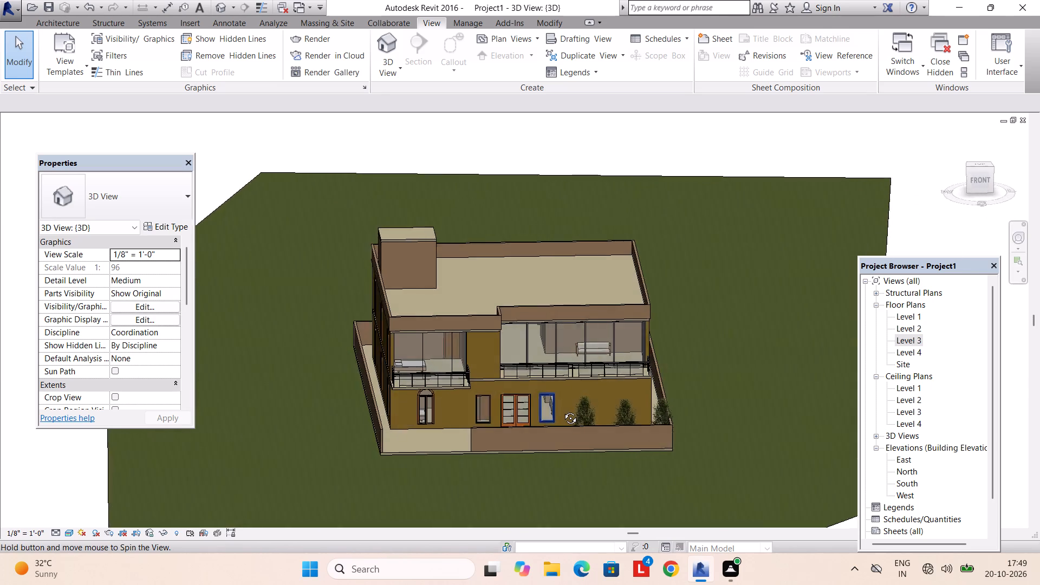
Examine the front facade, ground-floor windows, entrance and balconies, and the front-left corner of the house in 3D.
{"action": "middle_click_drag", "start_coordinate": [562, 410], "coordinate": [534, 378]}
{"action": "middle_click_drag", "start_coordinate": [520, 379], "coordinate": [525, 360]}
{"action": "middle_click_drag", "start_coordinate": [529, 366], "coordinate": [537, 400], "text": "shift"}
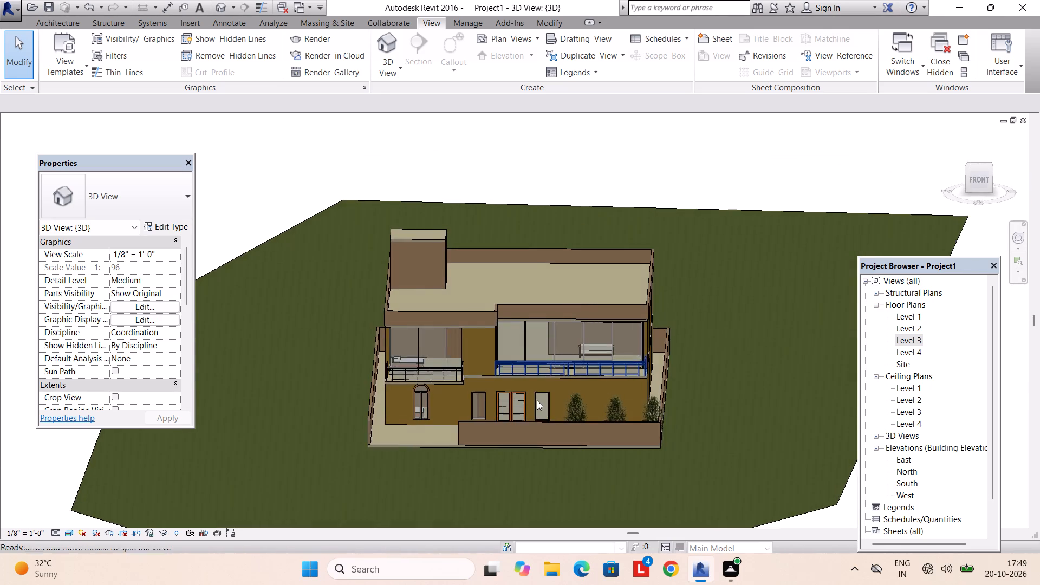
{"action": "scroll", "coordinate": [537, 400], "scroll_direction": "up", "scroll_amount": 5}
{"action": "middle_click_drag", "start_coordinate": [536, 395], "coordinate": [546, 430], "text": "shift"}
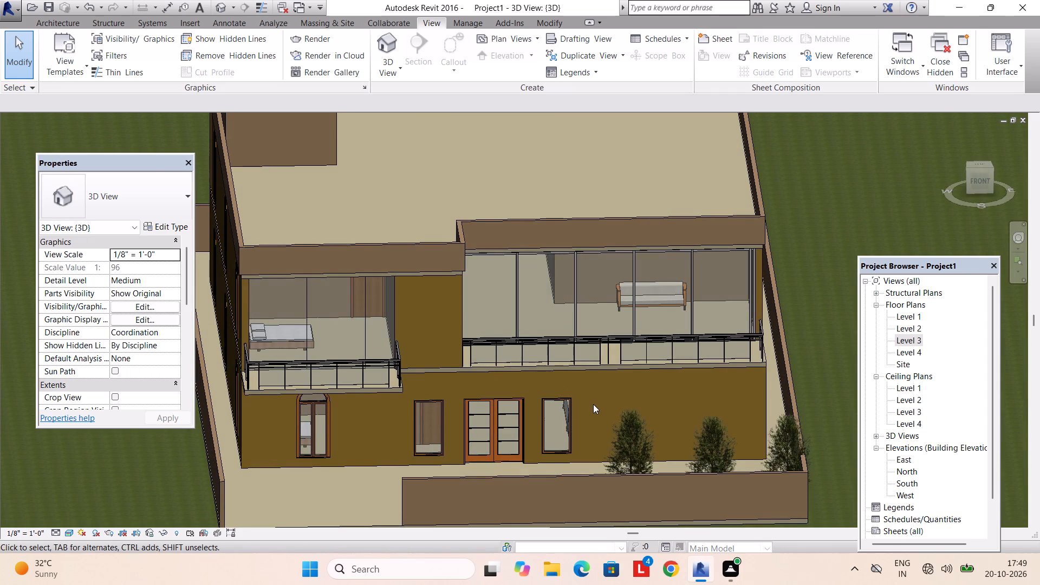
{"action": "middle_click_drag", "start_coordinate": [593, 404], "coordinate": [585, 383]}
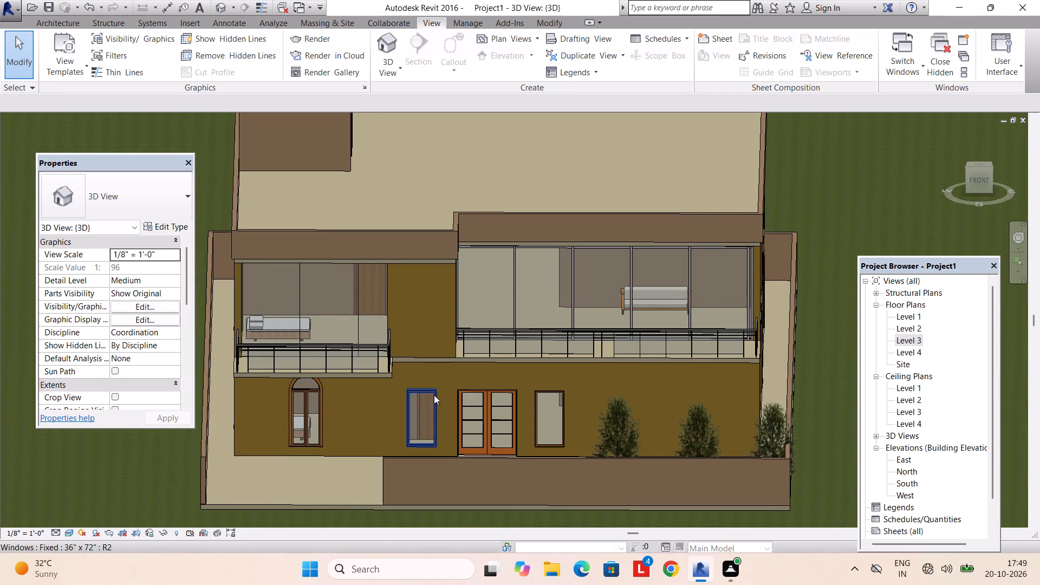
{"action": "left_click", "coordinate": [553, 396]}
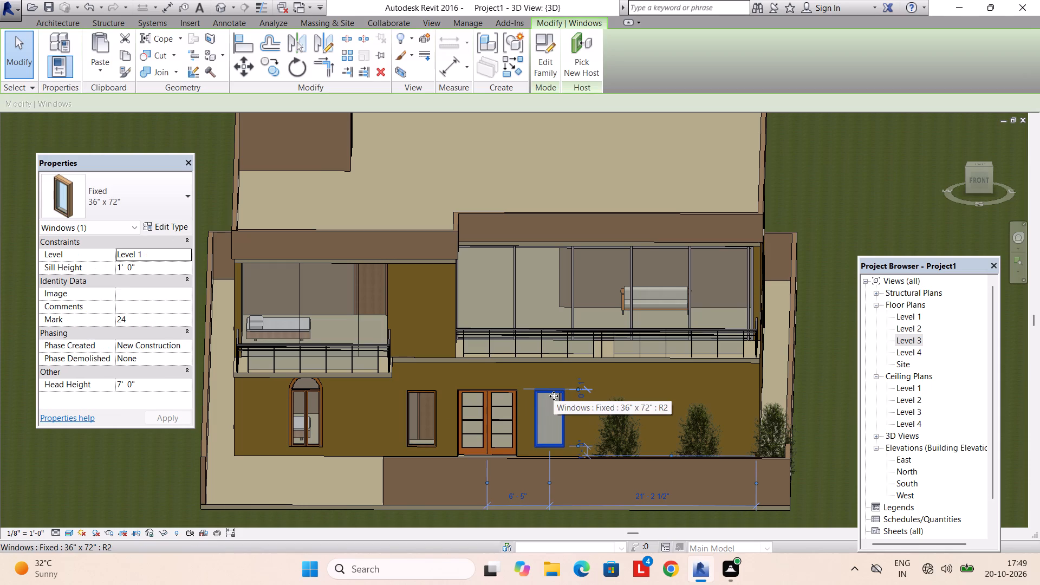
{"action": "key", "text": "Escape"}
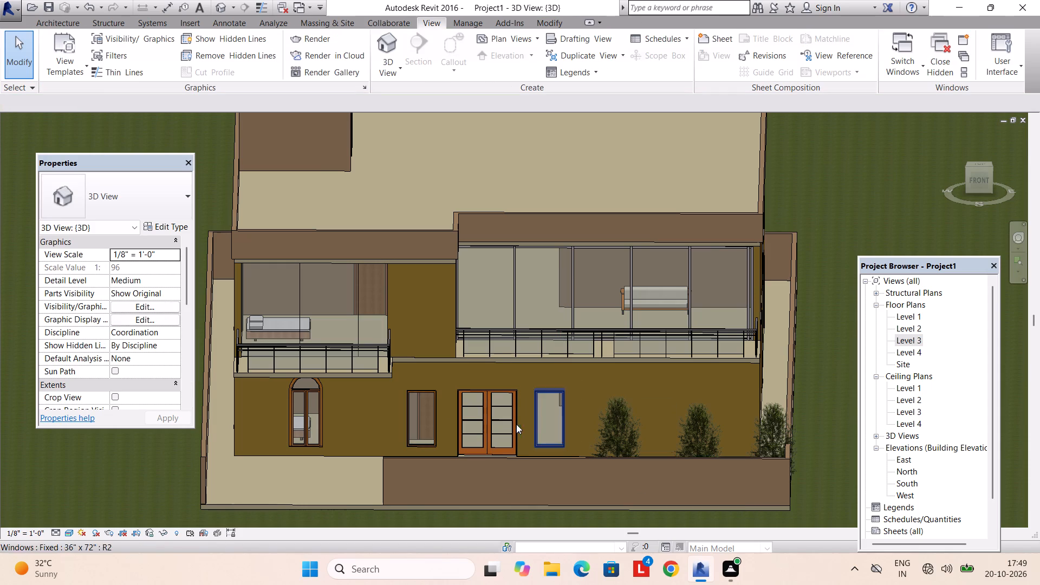
{"action": "middle_click_drag", "start_coordinate": [513, 425], "coordinate": [514, 418], "text": "shift"}
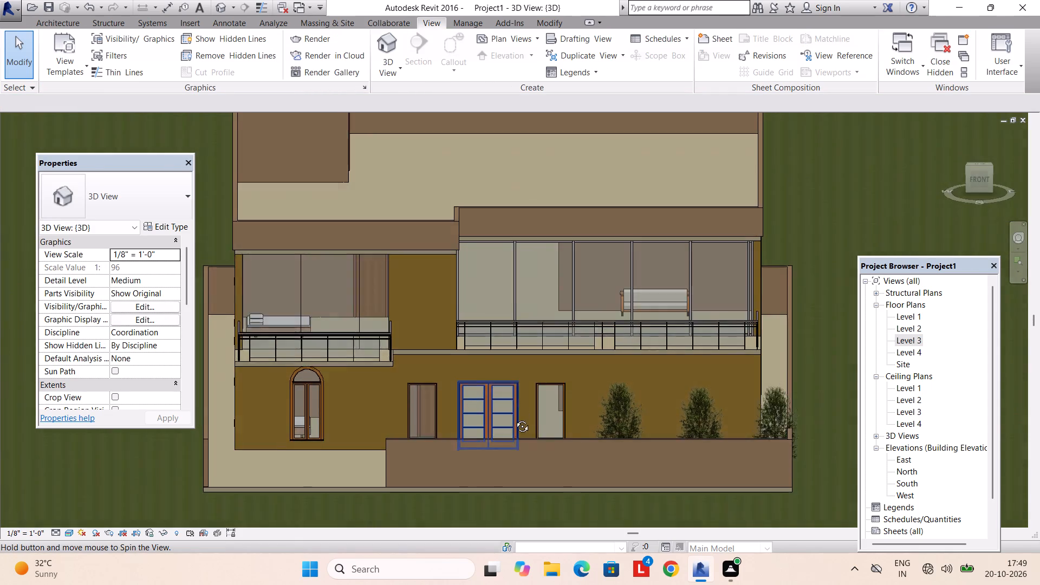
{"action": "middle_click_drag", "start_coordinate": [514, 418], "coordinate": [514, 456], "text": "shift"}
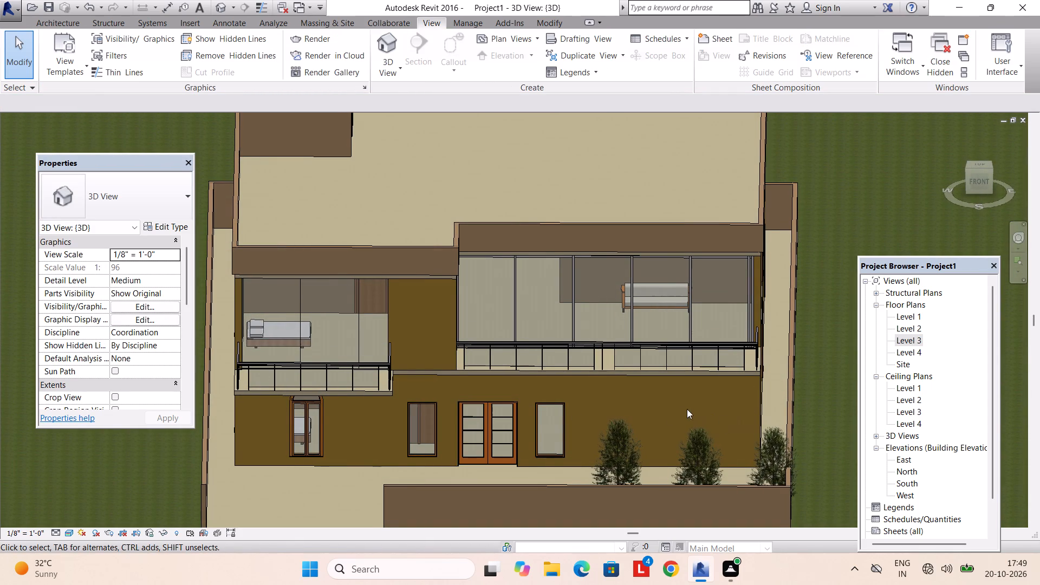
{"action": "middle_click_drag", "start_coordinate": [686, 409], "coordinate": [590, 408]}
{"action": "scroll", "coordinate": [565, 399], "scroll_direction": "down", "scroll_amount": 3}
{"action": "middle_click_drag", "start_coordinate": [519, 402], "coordinate": [595, 391]}
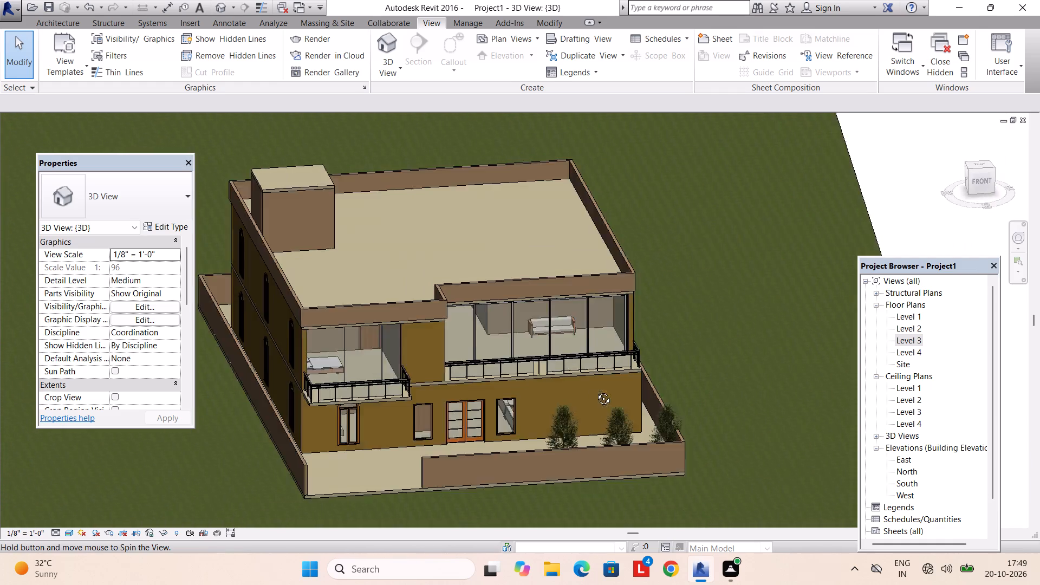
{"action": "middle_click_drag", "start_coordinate": [595, 391], "coordinate": [638, 416]}
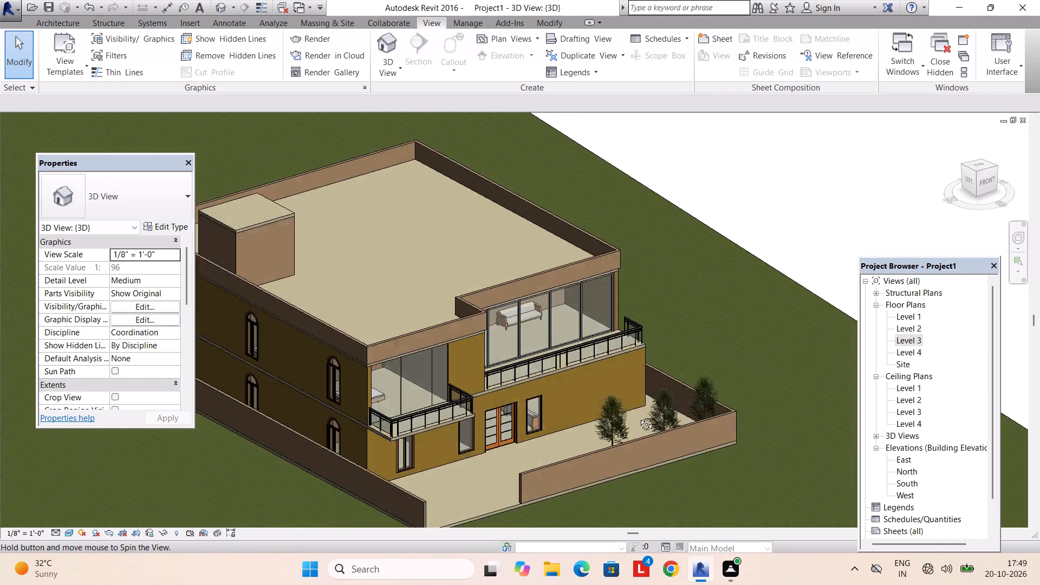
{"action": "middle_click_drag", "start_coordinate": [638, 416], "coordinate": [640, 415]}
{"action": "middle_click_drag", "start_coordinate": [439, 411], "coordinate": [400, 409], "text": "shift"}
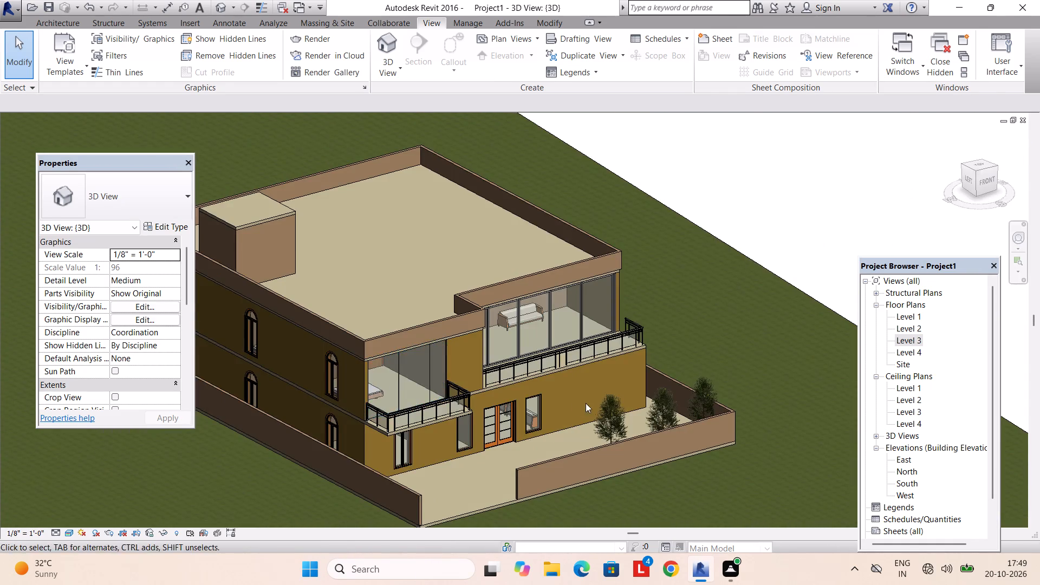
Compose a slightly raised front 3D view showing the whole house, compound wall and trees.
{"action": "middle_click_drag", "start_coordinate": [586, 403], "coordinate": [496, 357], "text": "shift"}
{"action": "middle_click_drag", "start_coordinate": [507, 366], "coordinate": [578, 378]}
{"action": "middle_click_drag", "start_coordinate": [578, 376], "coordinate": [577, 359]}
{"action": "middle_click_drag", "start_coordinate": [576, 360], "coordinate": [549, 336]}
{"action": "middle_click_drag", "start_coordinate": [549, 343], "coordinate": [548, 321], "text": "shift"}
{"action": "middle_click_drag", "start_coordinate": [548, 321], "coordinate": [573, 316], "text": "shift"}
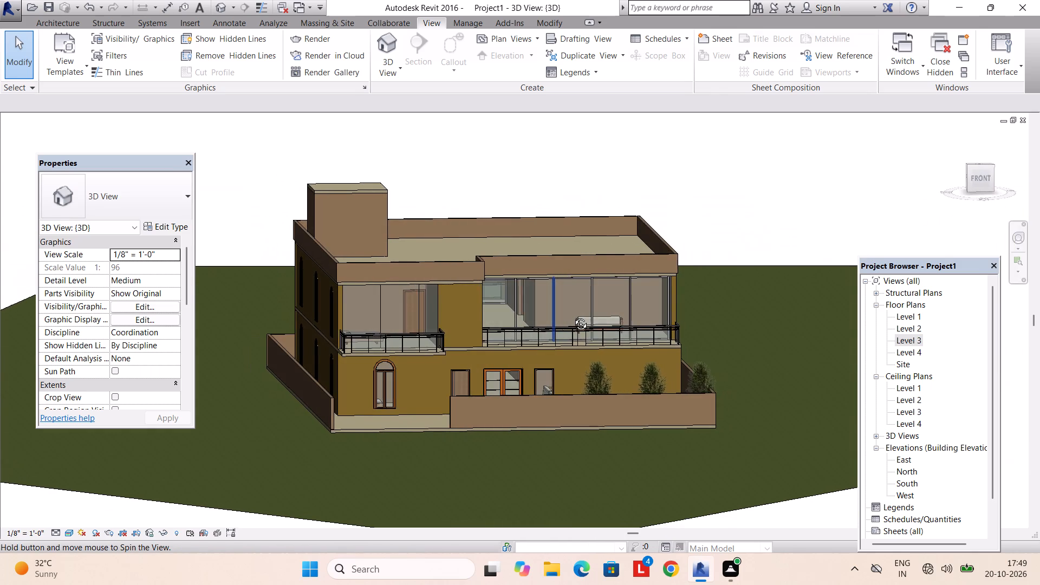
{"action": "middle_click_drag", "start_coordinate": [573, 316], "coordinate": [553, 329], "text": "shift"}
{"action": "scroll", "coordinate": [553, 329], "scroll_direction": "up", "scroll_amount": 2}
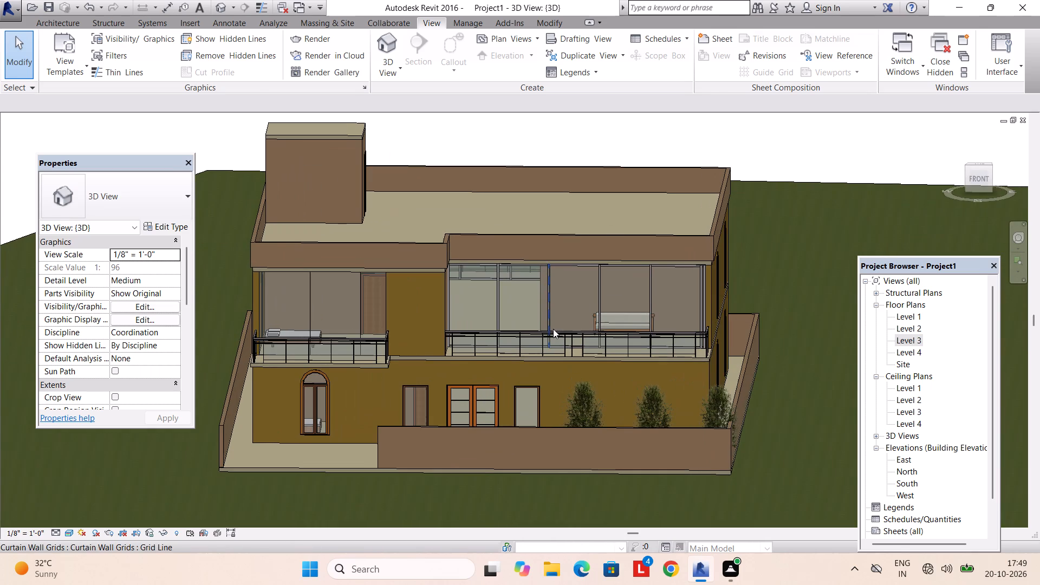
{"action": "middle_click_drag", "start_coordinate": [553, 329], "coordinate": [566, 332]}
Set up Microsoft Print to PDF with landscape orientation and A4 paper for printing the 3D view.
{"action": "key", "text": "ctrl+p"}
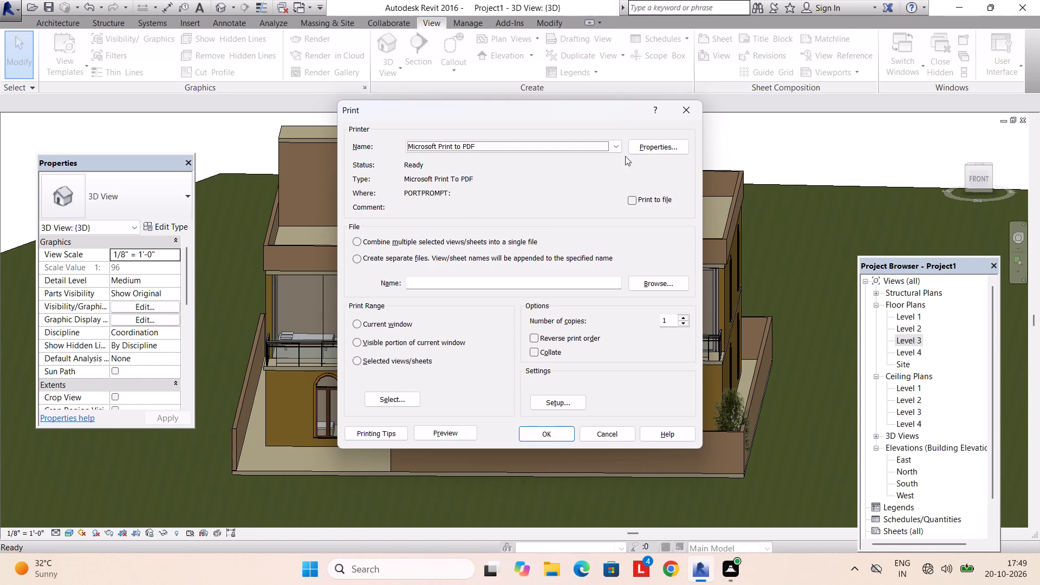
{"action": "left_click", "coordinate": [646, 144]}
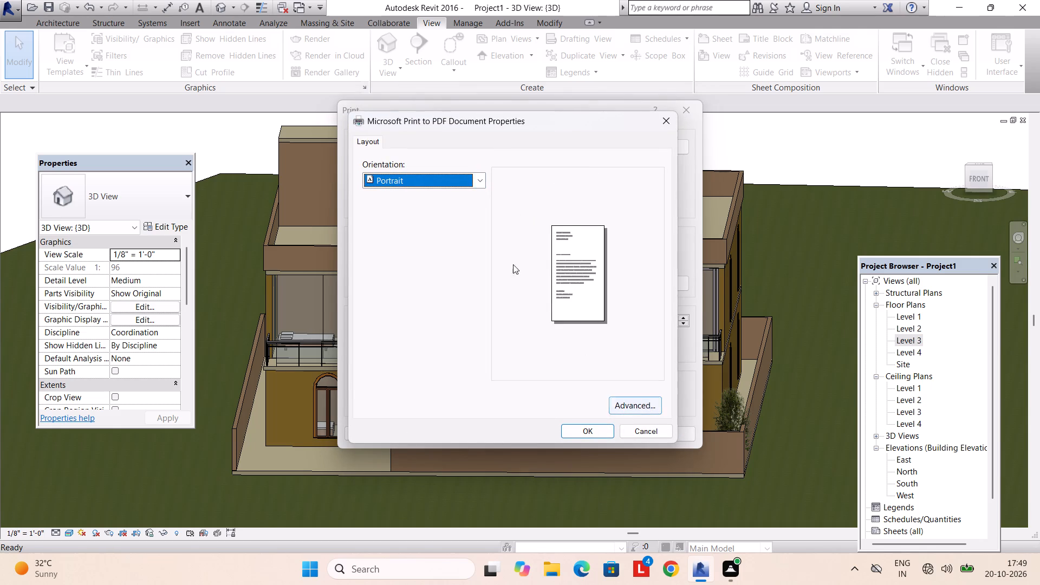
{"action": "left_click", "coordinate": [477, 178]}
{"action": "left_click", "coordinate": [458, 199]}
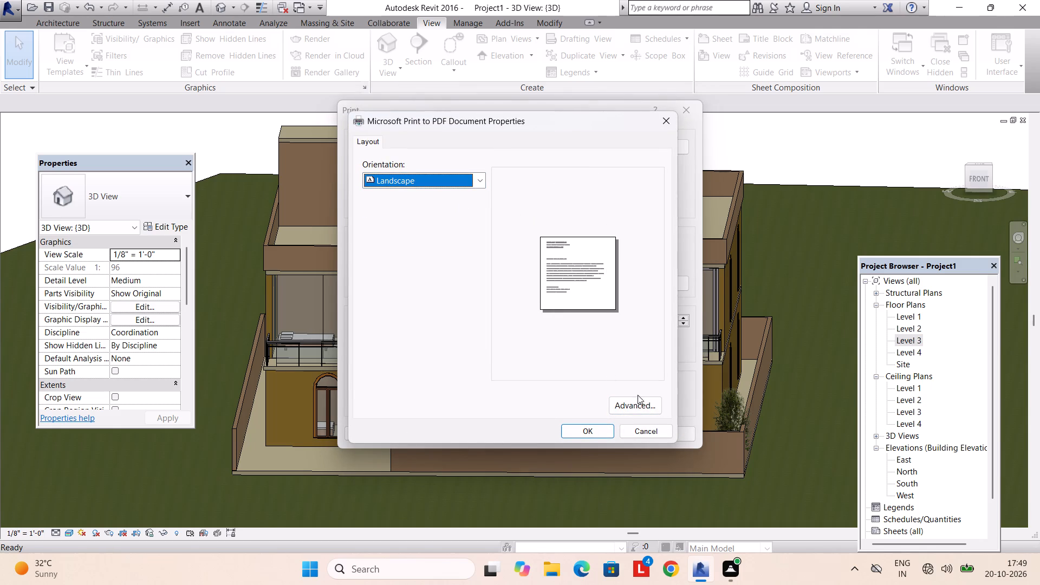
{"action": "left_click", "coordinate": [640, 404]}
{"action": "left_click", "coordinate": [503, 161]}
{"action": "scroll", "coordinate": [521, 231], "scroll_direction": "up", "scroll_amount": 8}
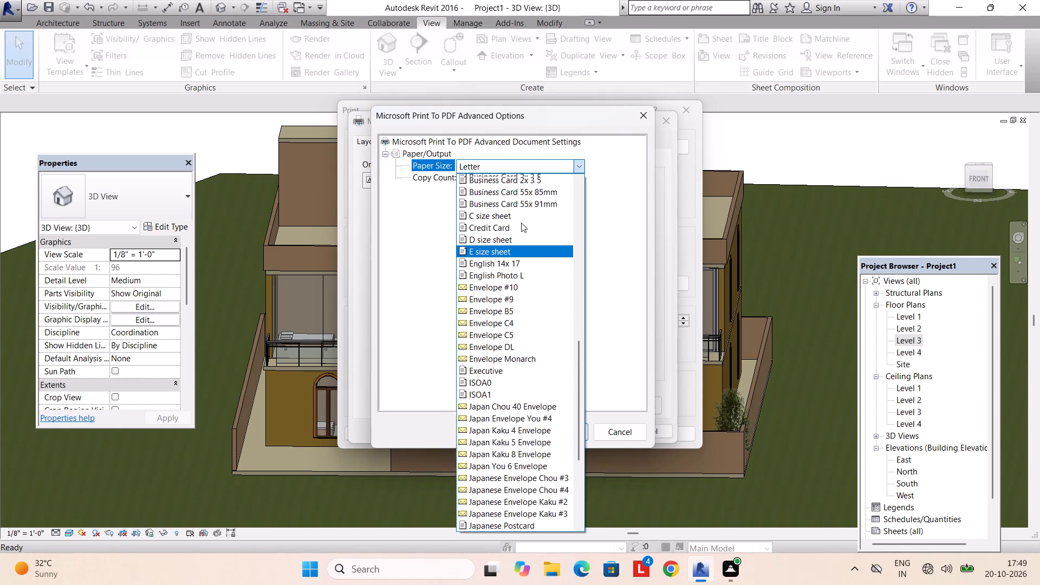
{"action": "scroll", "coordinate": [521, 223], "scroll_direction": "up", "scroll_amount": 3}
{"action": "left_click", "coordinate": [506, 252]}
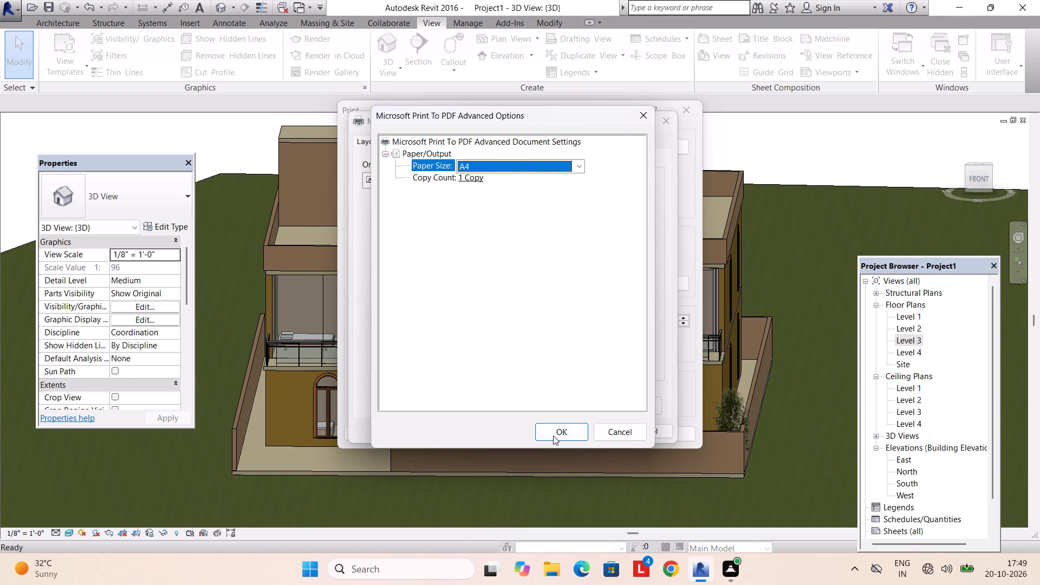
{"action": "left_click", "coordinate": [553, 435]}
{"action": "left_click", "coordinate": [600, 427]}
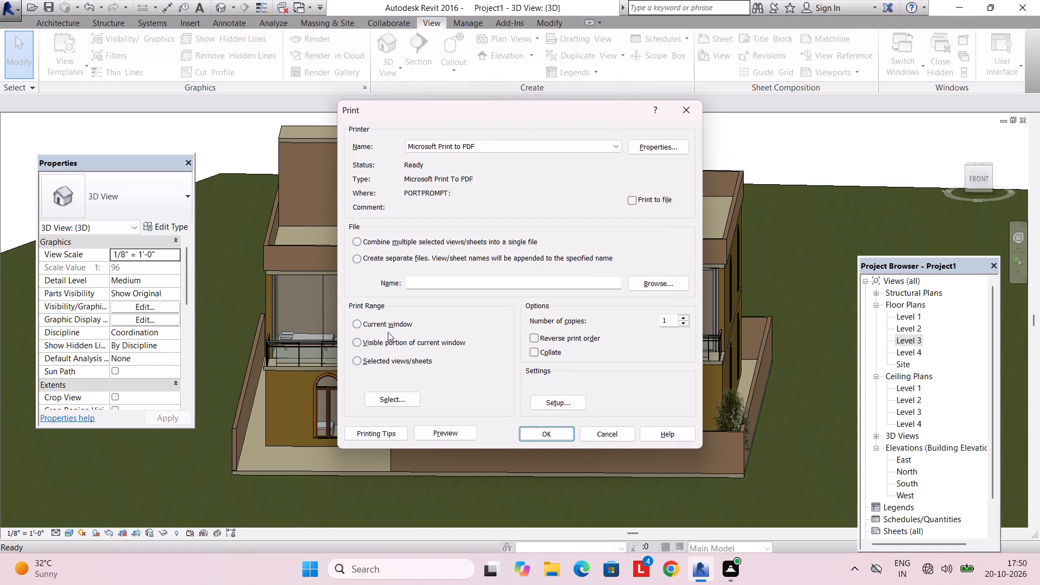
Set the print range to the current window and start the PDF print with raster printing.
{"action": "left_click", "coordinate": [388, 324]}
{"action": "left_click", "coordinate": [558, 444]}
{"action": "left_click", "coordinate": [556, 435]}
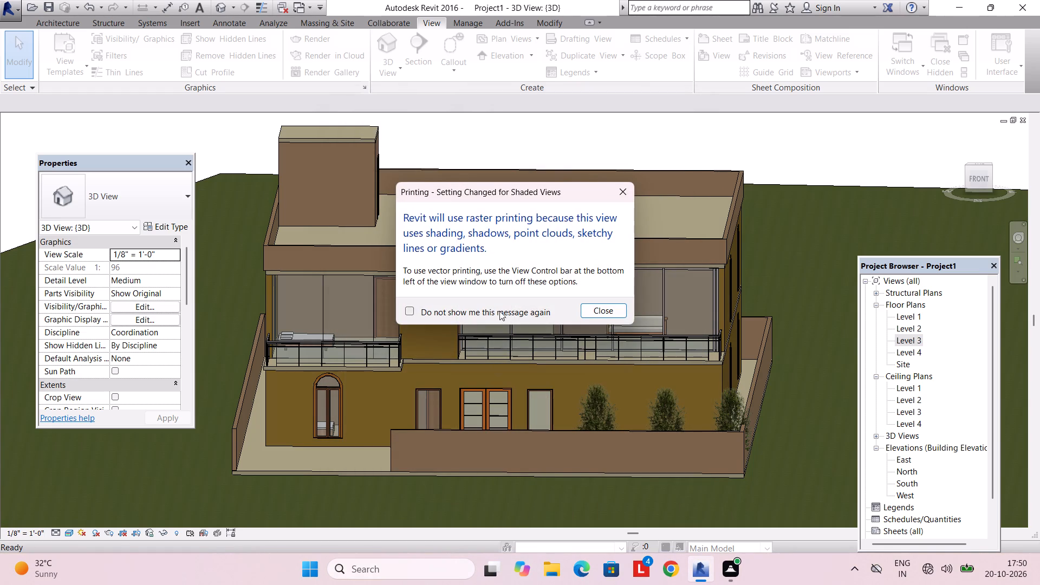
{"action": "left_click", "coordinate": [606, 314]}
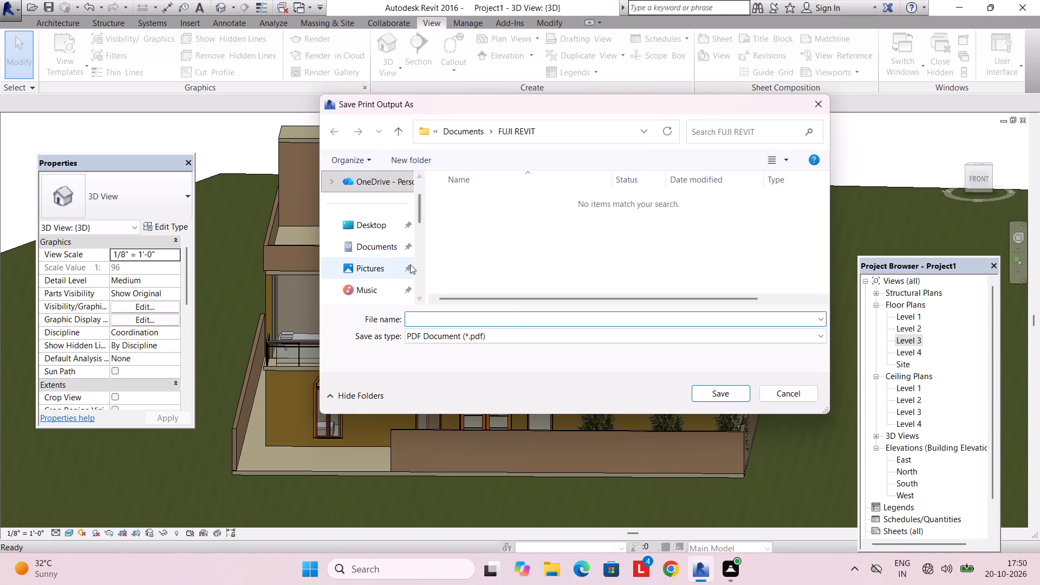
Choose the FUJI CAD PDF folder as the save location for the print output.
{"action": "scroll", "coordinate": [410, 264], "scroll_direction": "down", "scroll_amount": 2}
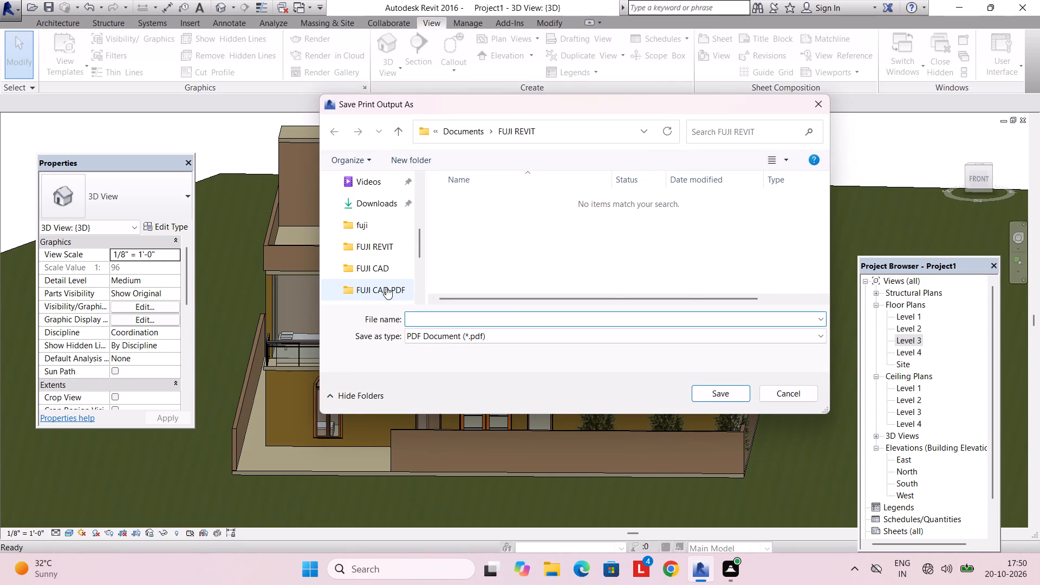
{"action": "double_click", "coordinate": [386, 287]}
{"action": "scroll", "coordinate": [392, 288], "scroll_direction": "down", "scroll_amount": 2}
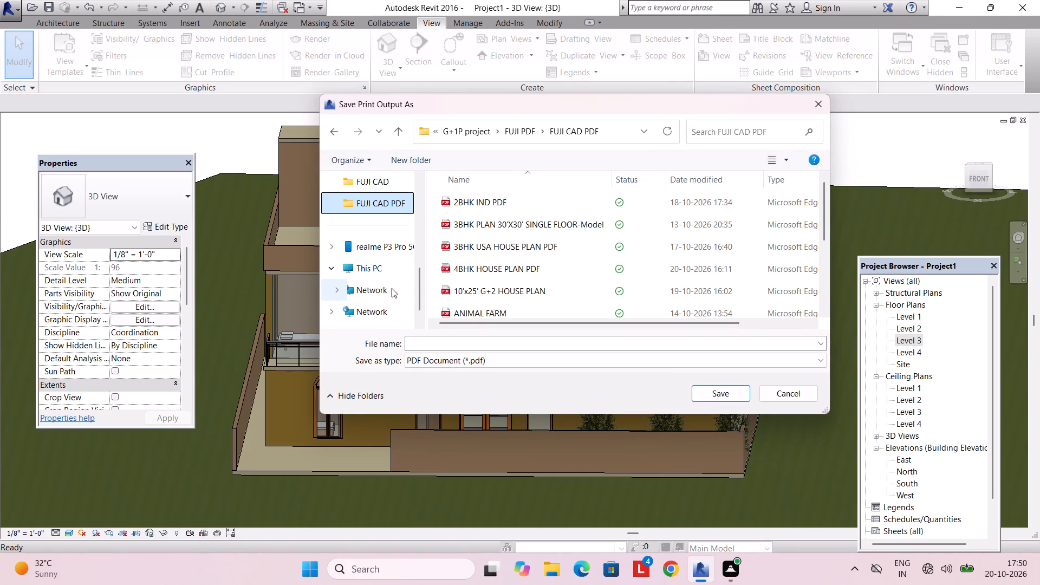
{"action": "scroll", "coordinate": [392, 278], "scroll_direction": "up", "scroll_amount": 2}
{"action": "double_click", "coordinate": [391, 277]}
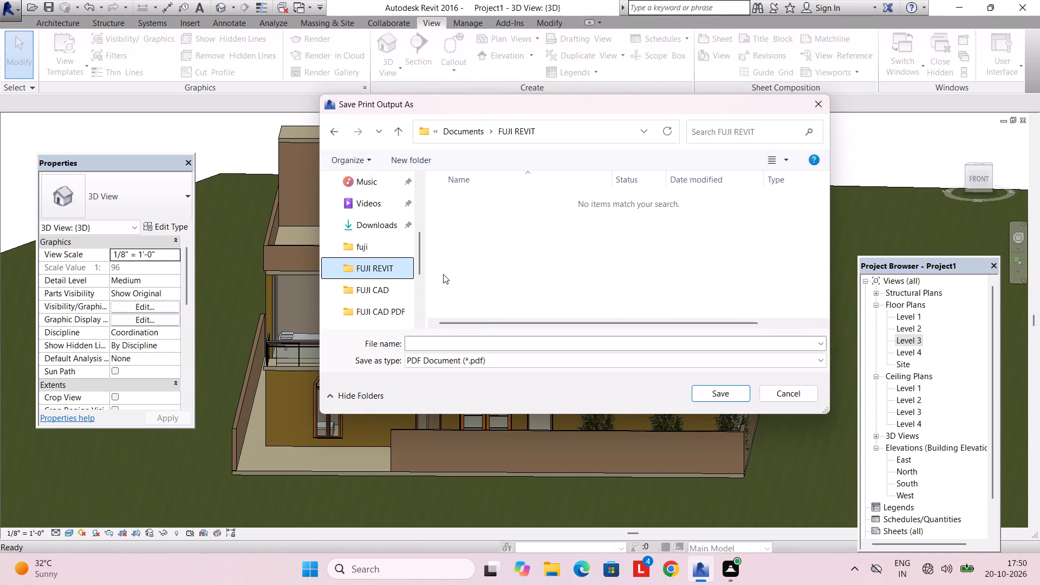
{"action": "scroll", "coordinate": [488, 258], "scroll_direction": "down", "scroll_amount": 3}
{"action": "scroll", "coordinate": [488, 258], "scroll_direction": "up", "scroll_amount": 6}
{"action": "left_click", "coordinate": [386, 305]}
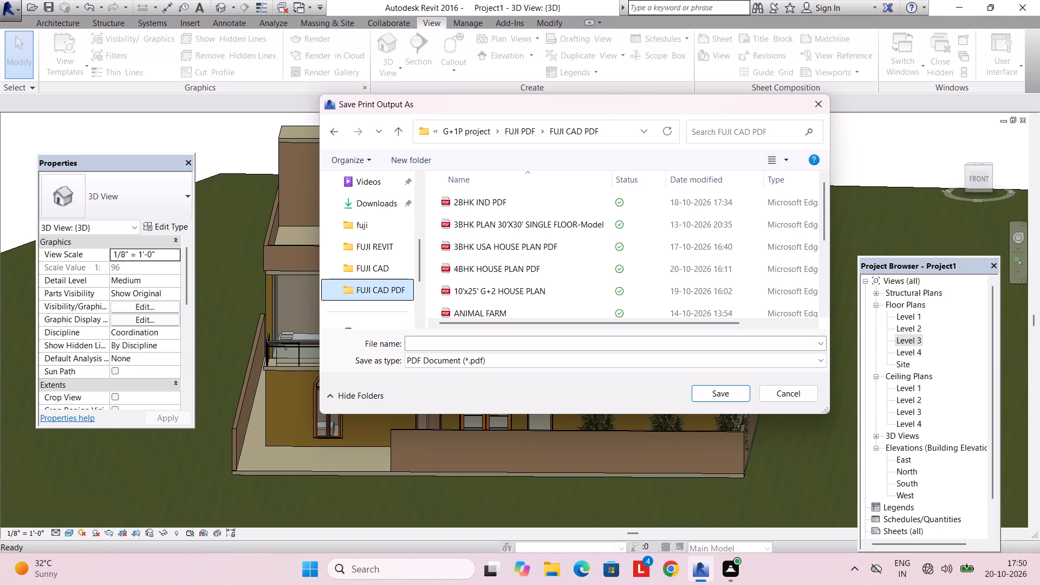
Save the print output as "4BHK HOUSE PLAN REVIT PDF.pdf".
{"action": "key", "text": "4"}
{"action": "left_click", "coordinate": [727, 344]}
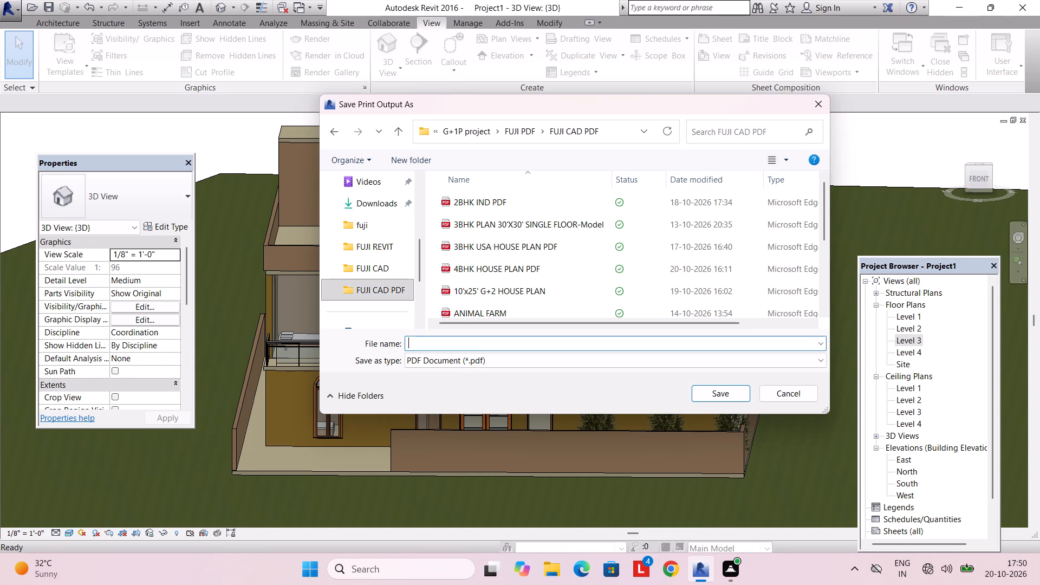
{"action": "type", "text": "4BHK"}
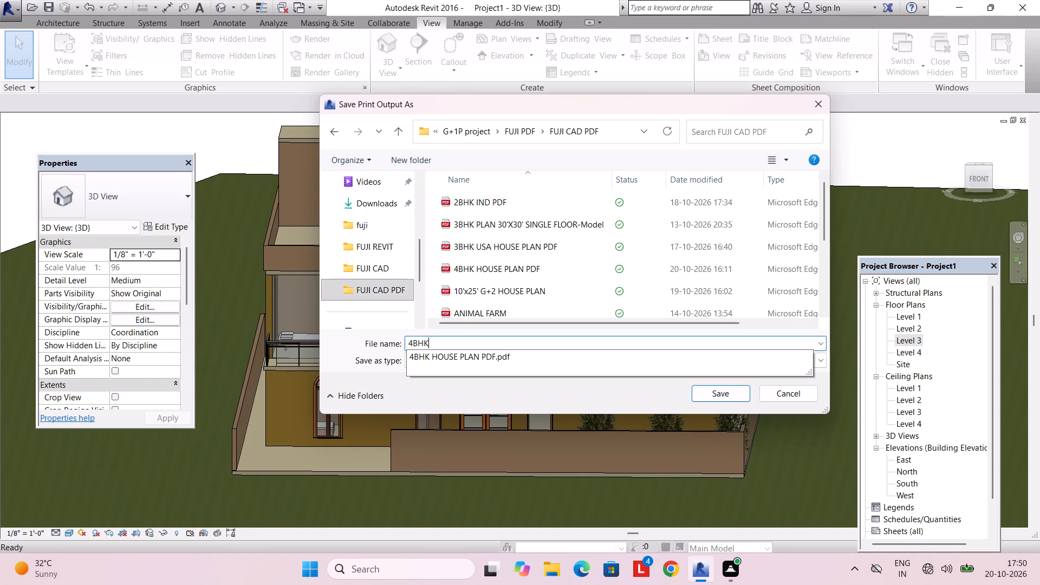
{"action": "key", "text": "space"}
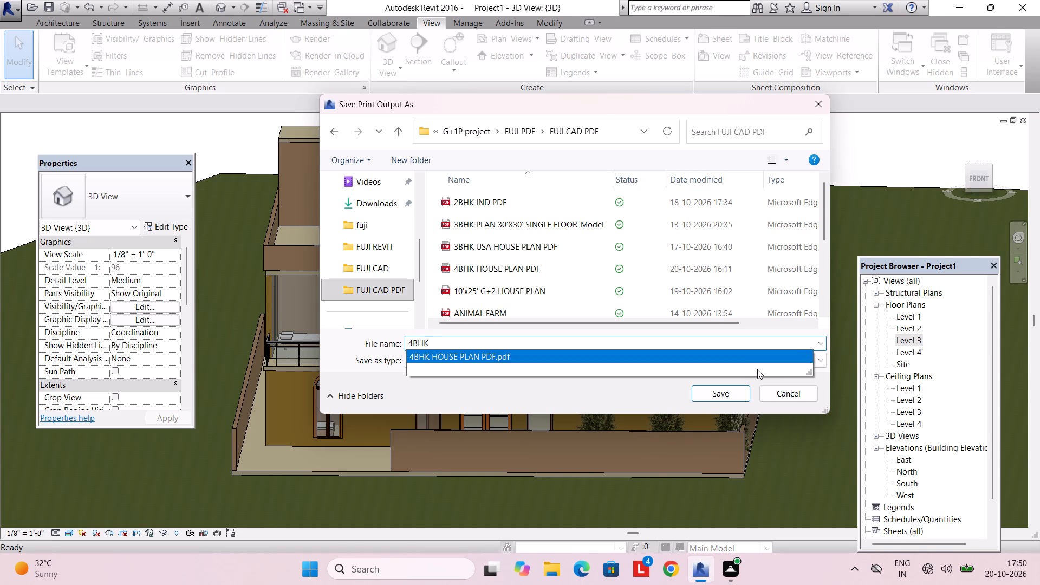
{"action": "left_click", "coordinate": [757, 369]}
{"action": "left_click", "coordinate": [743, 355]}
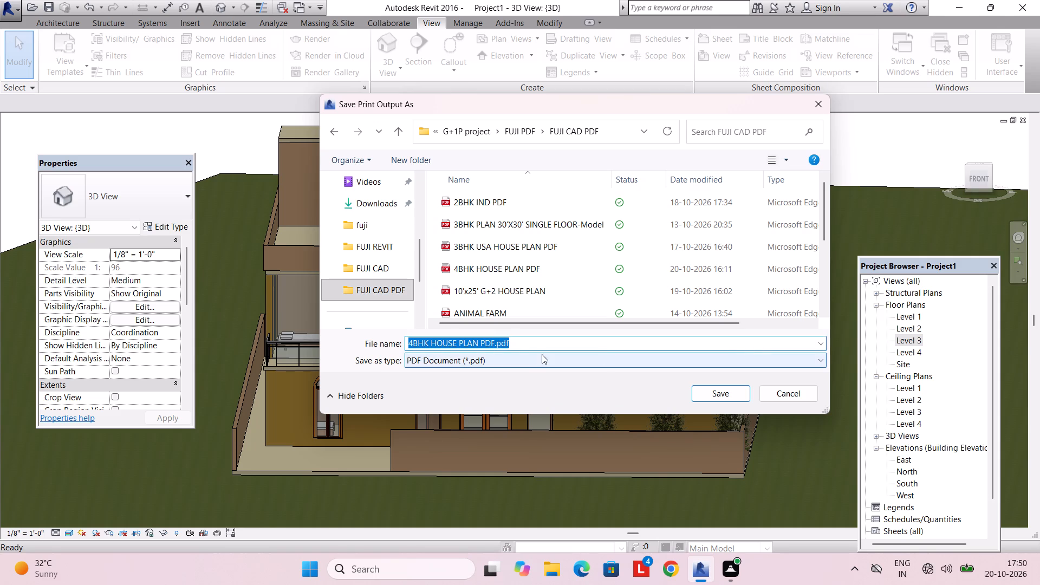
{"action": "left_click", "coordinate": [482, 340]}
{"action": "scroll", "coordinate": [482, 340], "scroll_direction": "up", "scroll_amount": 3}
{"action": "type", "text": "REVIT"}
{"action": "key", "text": "space"}
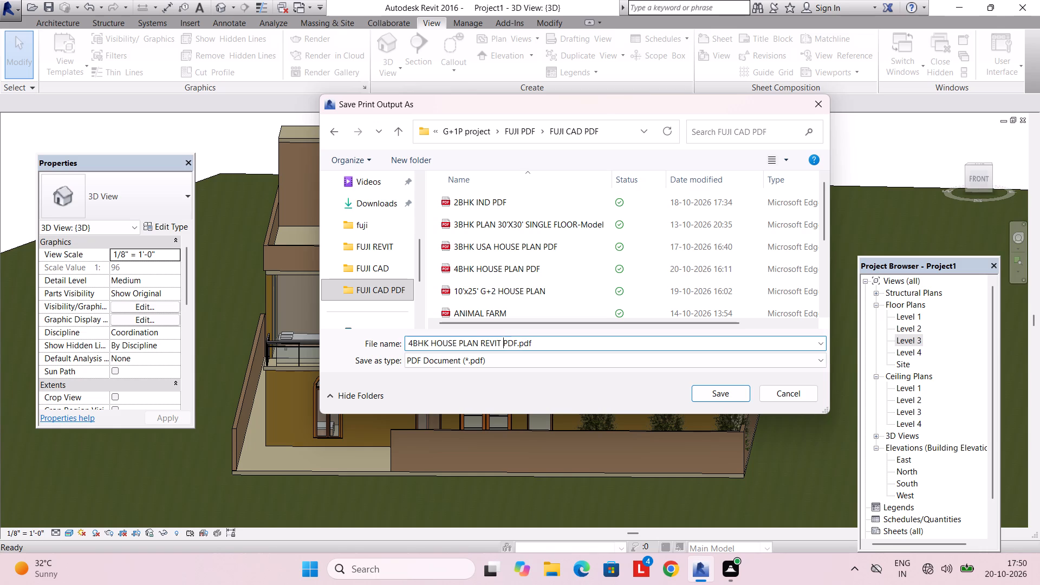
{"action": "left_click", "coordinate": [716, 396]}
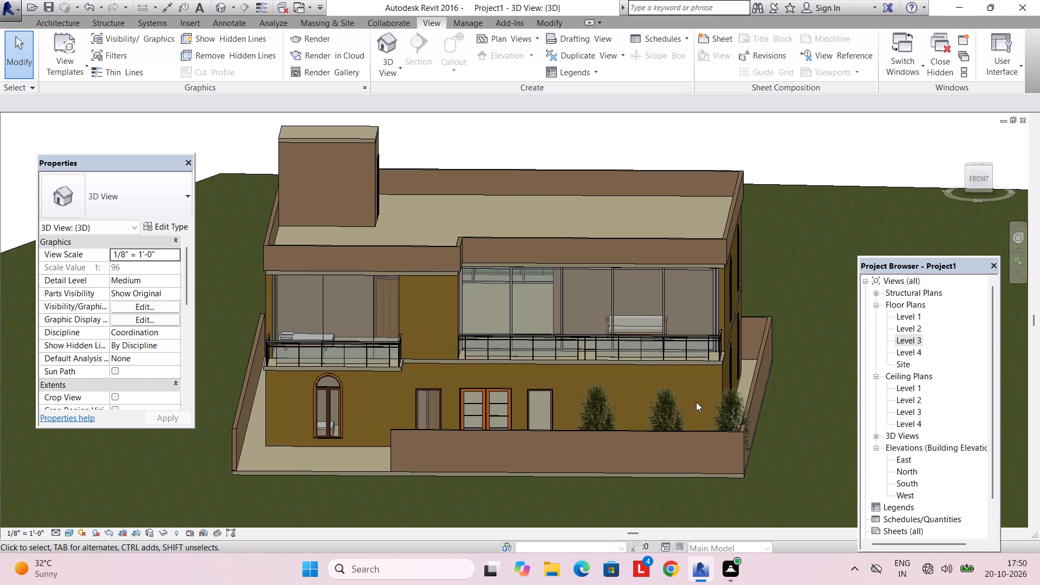
In the Level 1 floor plan, nudge the front-yard tree nearest the entrance slightly toward the front compound wall.
{"action": "double_click", "coordinate": [907, 318]}
{"action": "scroll", "coordinate": [567, 343], "scroll_direction": "up", "scroll_amount": 3}
{"action": "middle_click_drag", "start_coordinate": [567, 341], "coordinate": [635, 373]}
{"action": "scroll", "coordinate": [635, 368], "scroll_direction": "up", "scroll_amount": 1}
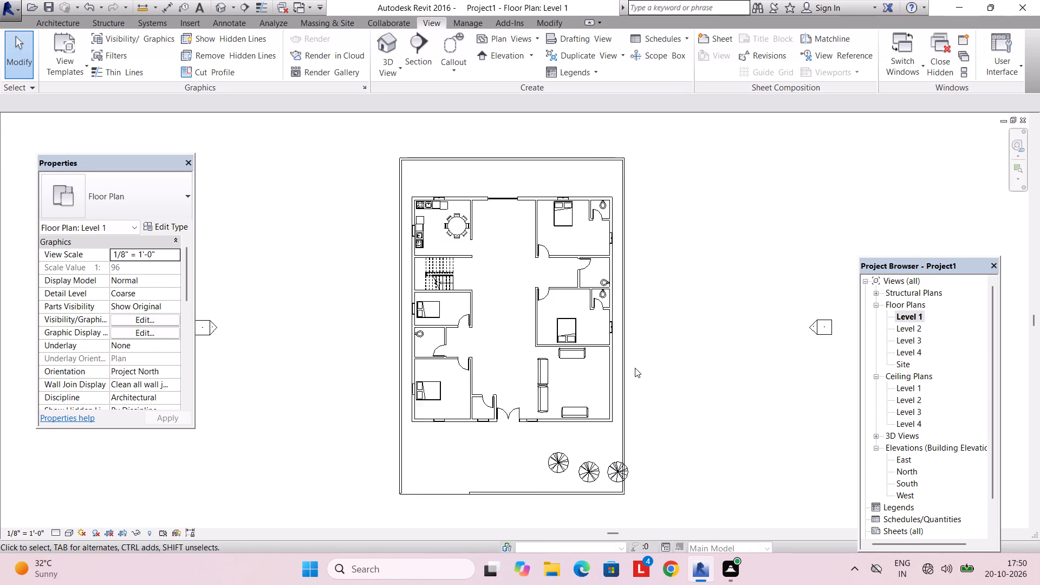
{"action": "scroll", "coordinate": [635, 368], "scroll_direction": "up", "scroll_amount": 1}
{"action": "middle_click_drag", "start_coordinate": [636, 367], "coordinate": [649, 316]}
{"action": "left_click", "coordinate": [616, 443]}
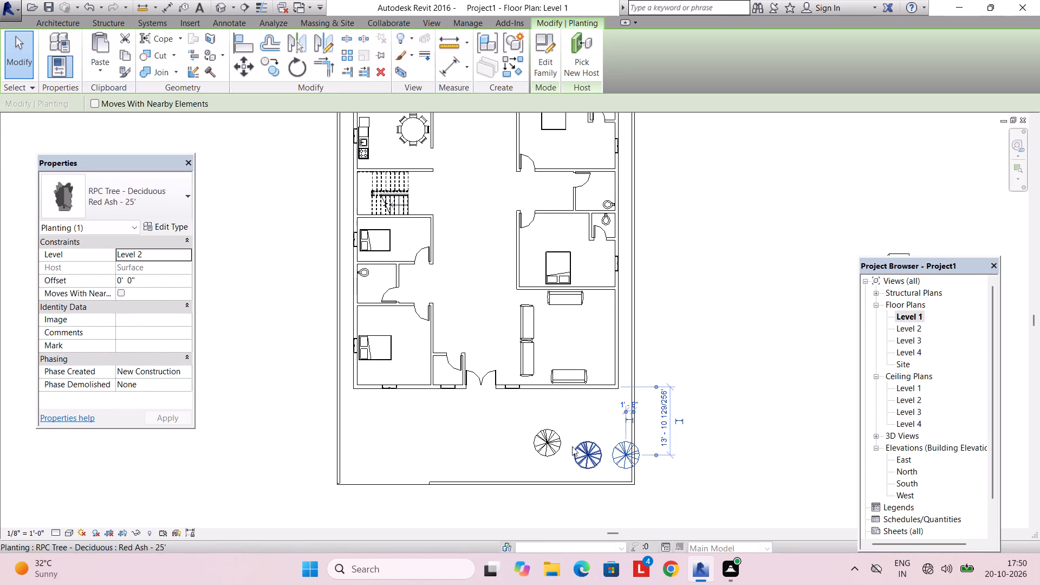
{"action": "left_click", "coordinate": [538, 441]}
{"action": "key", "text": "Left"}
{"action": "key", "text": "Left"}
{"action": "key", "text": "Left"}
{"action": "key", "text": "Left"}
{"action": "key", "text": "Left"}
{"action": "key", "text": "Down"}
{"action": "key", "text": "Left"}
{"action": "key", "text": "Down"}
{"action": "key", "text": "Down"}
{"action": "key", "text": "Down"}
{"action": "key", "text": "Down"}
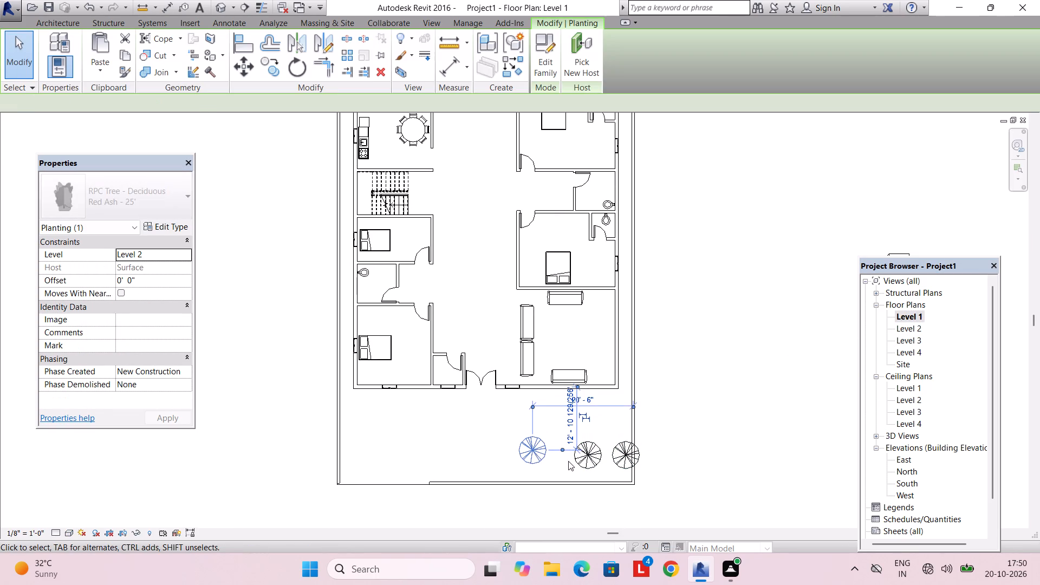
{"action": "key", "text": "Down"}
{"action": "key", "text": "Down"}
{"action": "key", "text": "Right"}
{"action": "key", "text": "Up"}
{"action": "key", "text": "Up"}
{"action": "key", "text": "Right"}
{"action": "key", "text": "Right"}
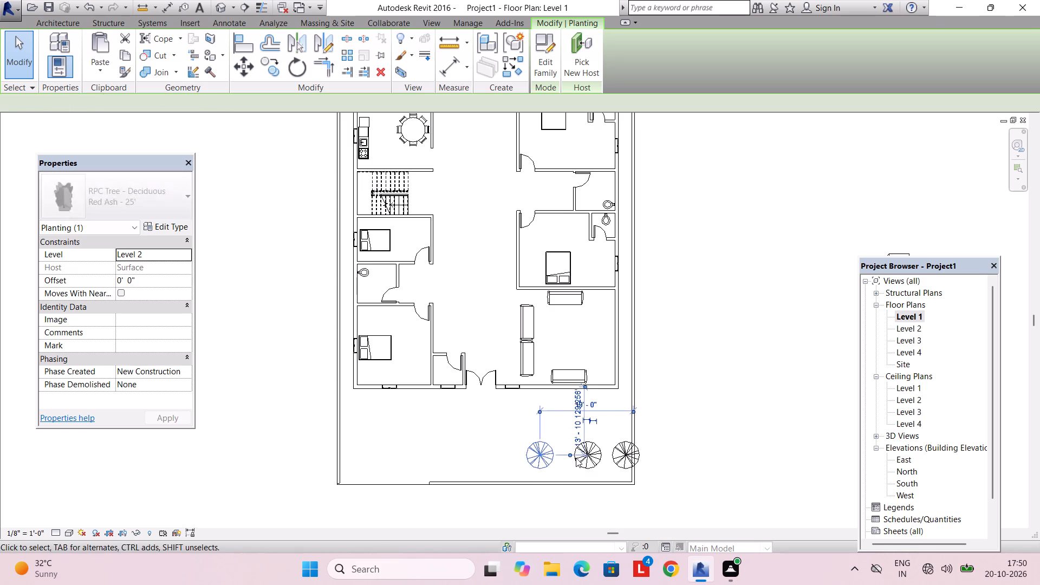
{"action": "key", "text": "Right"}
{"action": "key", "text": "Right"}
{"action": "left_click", "coordinate": [589, 452]}
{"action": "key", "text": "Left"}
{"action": "key", "text": "Left"}
{"action": "left_click", "coordinate": [592, 454]}
{"action": "key", "text": "Left"}
{"action": "key", "text": "Left"}
{"action": "key", "text": "Left"}
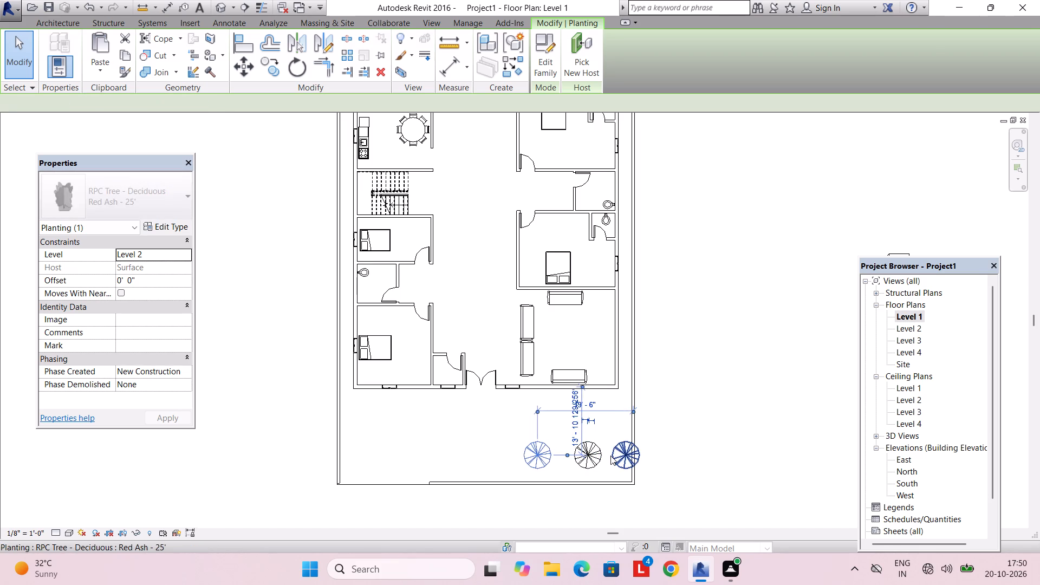
{"action": "key", "text": "Down"}
{"action": "key", "text": "Right"}
{"action": "key", "text": "Right"}
Nudge the middle front-yard tree toward the entrance-side tree and line it up in the same row.
{"action": "left_click", "coordinate": [599, 457]}
{"action": "key", "text": "Left"}
{"action": "key", "text": "Left"}
{"action": "key", "text": "Left"}
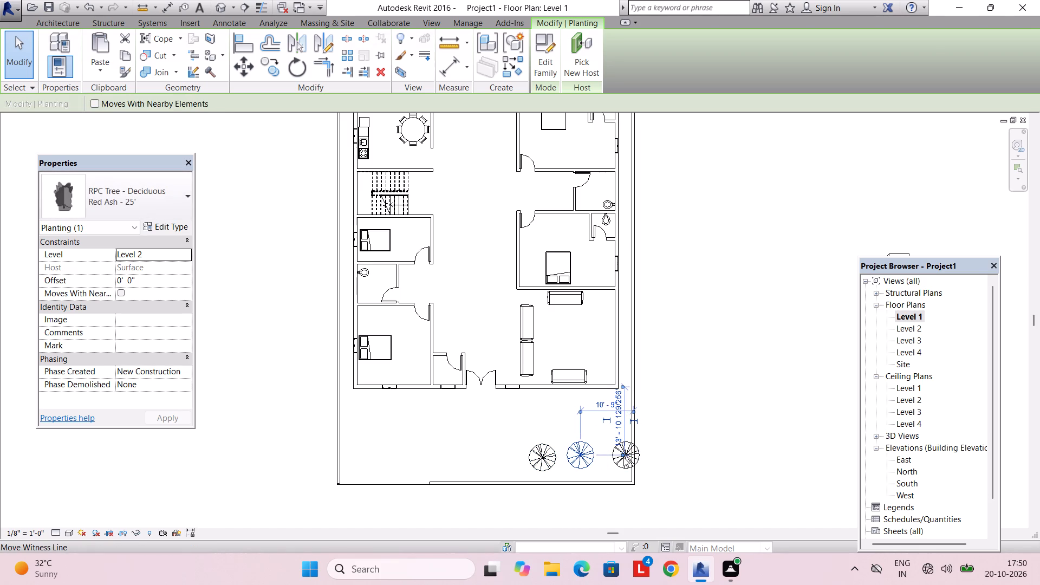
{"action": "left_click", "coordinate": [620, 458]}
{"action": "key", "text": "Left"}
{"action": "left_click", "coordinate": [620, 462]}
{"action": "key", "text": "Left"}
{"action": "left_click", "coordinate": [619, 462]}
{"action": "key", "text": "Left"}
{"action": "key", "text": "Left"}
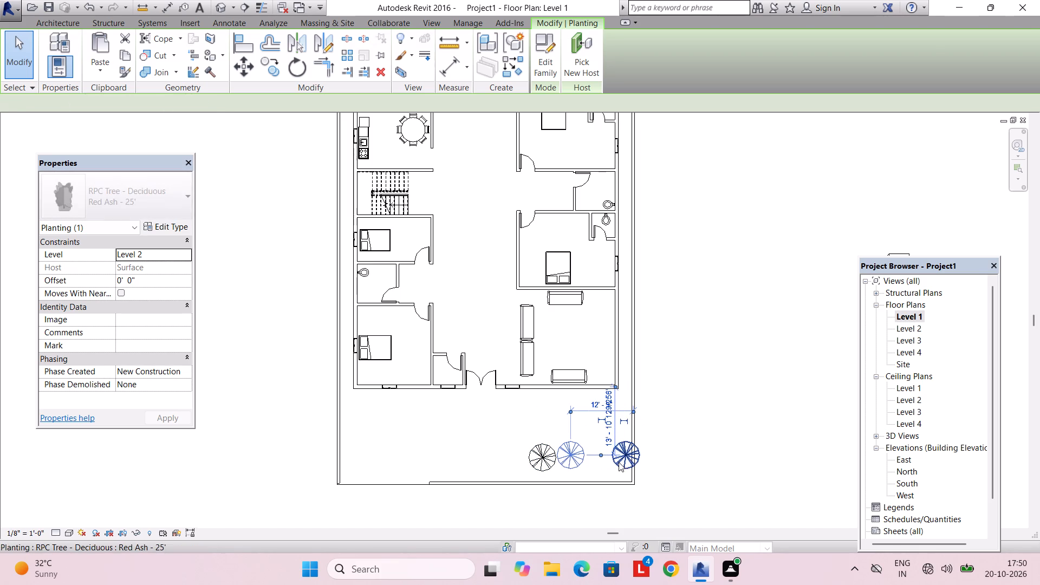
{"action": "key", "text": "Down"}
{"action": "key", "text": "Right"}
{"action": "key", "text": "Escape"}
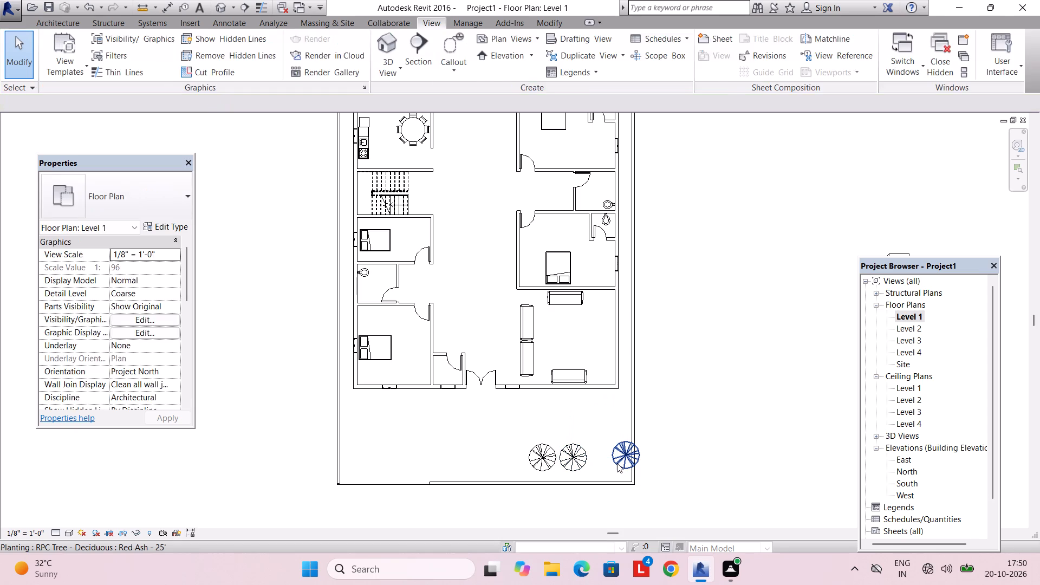
Nudge the tree overlapping the side compound wall inward to 4'-0" from that wall, in line with the other two trees.
{"action": "left_click", "coordinate": [617, 463]}
{"action": "key", "text": "Down"}
{"action": "key", "text": "Right"}
{"action": "key", "text": "Down"}
{"action": "key", "text": "Left"}
{"action": "key", "text": "Left"}
{"action": "key", "text": "Left"}
{"action": "key", "text": "Left"}
{"action": "key", "text": "Left"}
{"action": "key", "text": "Left"}
{"action": "key", "text": "Left"}
{"action": "key", "text": "Left"}
{"action": "key", "text": "Left"}
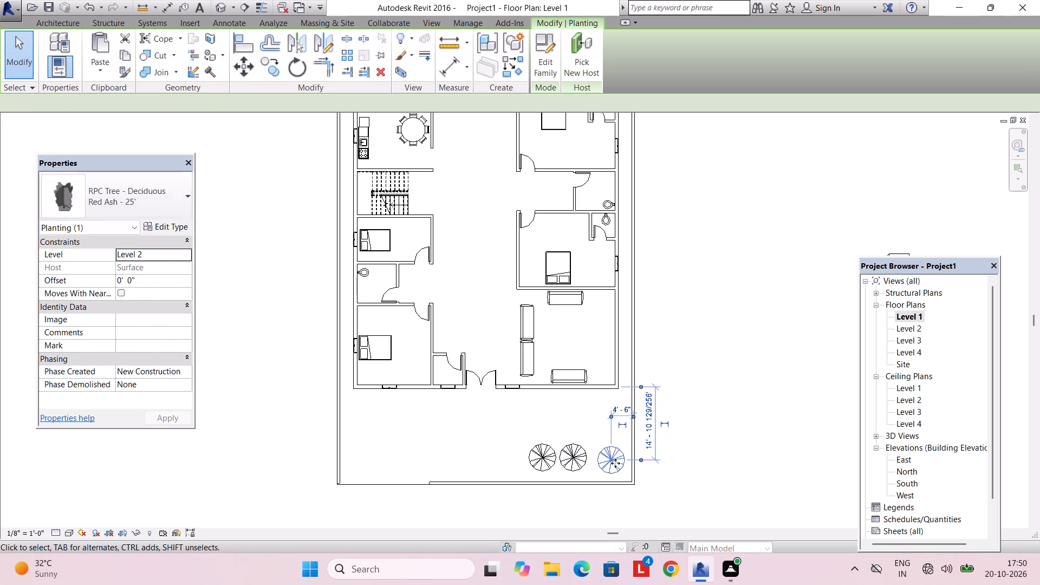
{"action": "key", "text": "Up"}
{"action": "key", "text": "Right"}
{"action": "key", "text": "Right"}
{"action": "key", "text": "Right"}
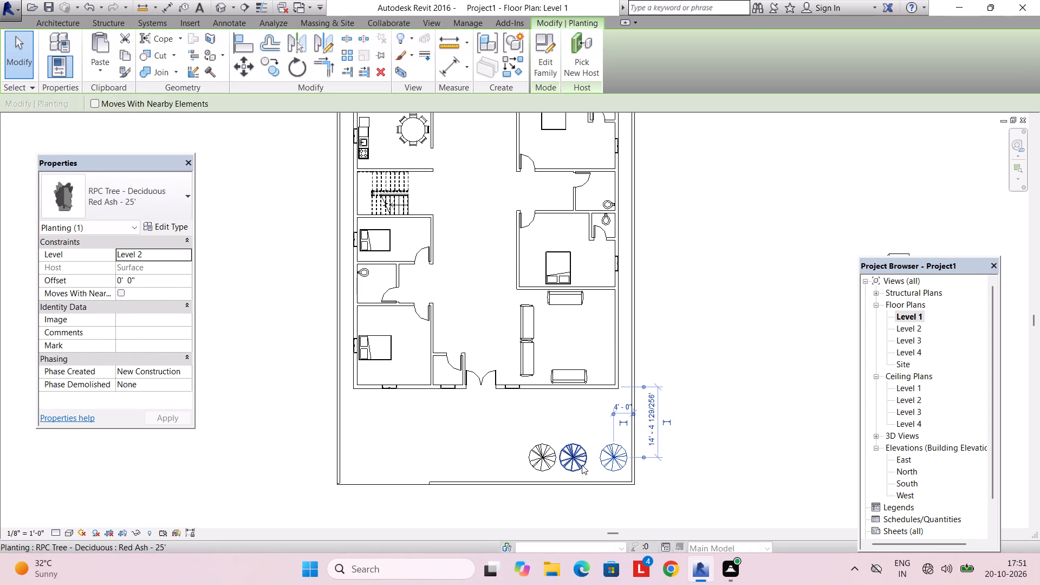
Nudge the middle tree slightly toward the side compound wall so the three trees are evenly spaced.
{"action": "left_click", "coordinate": [582, 465]}
{"action": "key", "text": "Right"}
{"action": "key", "text": "Right"}
{"action": "key", "text": "Escape"}
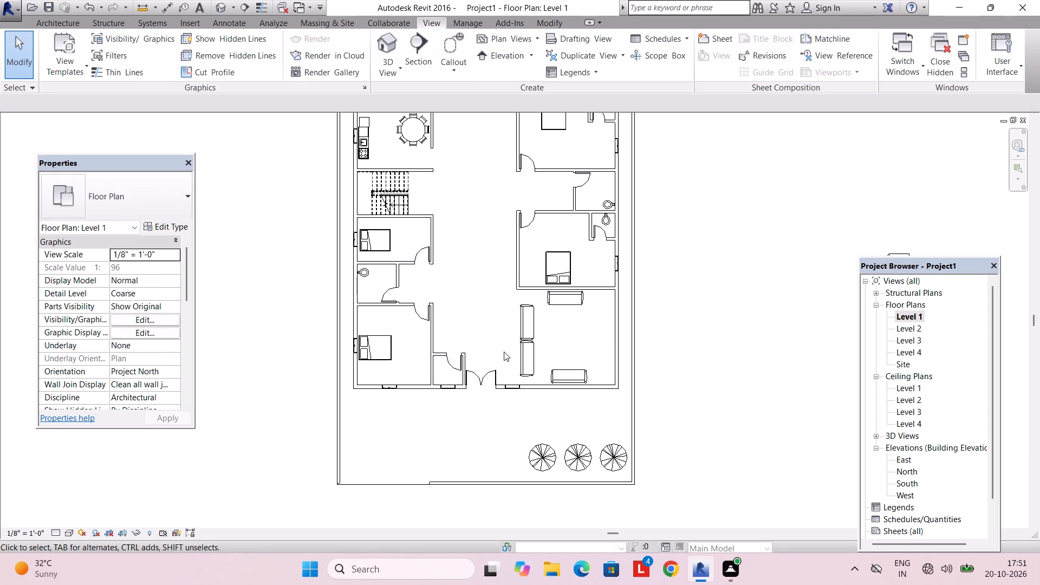
Start printing the Level 1 floor plan with Microsoft Print to PDF, using the current window as print range.
{"action": "scroll", "coordinate": [503, 348], "scroll_direction": "down", "scroll_amount": 3}
{"action": "middle_click_drag", "start_coordinate": [502, 347], "coordinate": [510, 359]}
{"action": "scroll", "coordinate": [515, 355], "scroll_direction": "up", "scroll_amount": 2}
{"action": "middle_click_drag", "start_coordinate": [515, 355], "coordinate": [534, 383]}
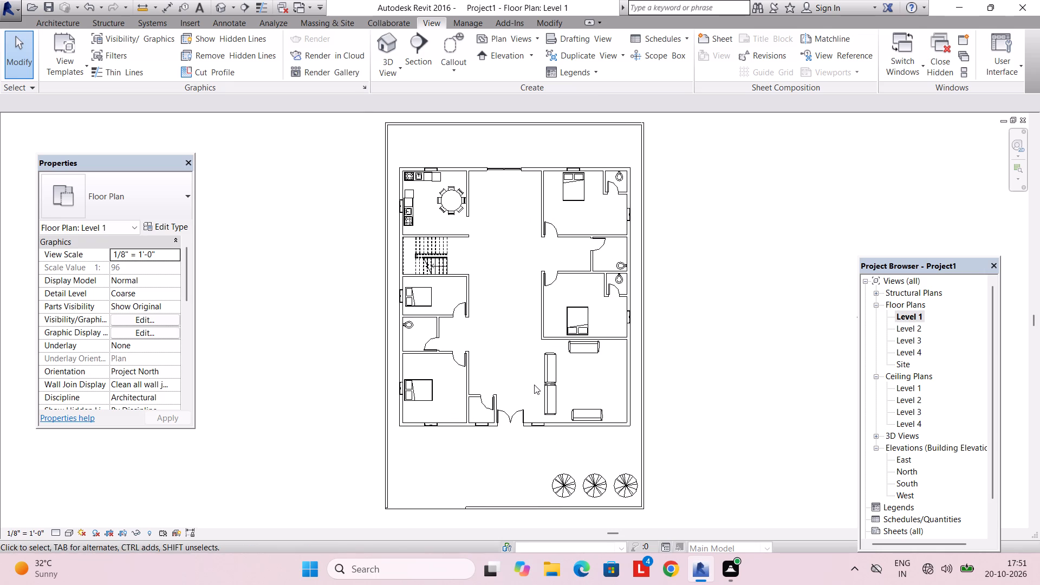
{"action": "key", "text": "ctrl+p"}
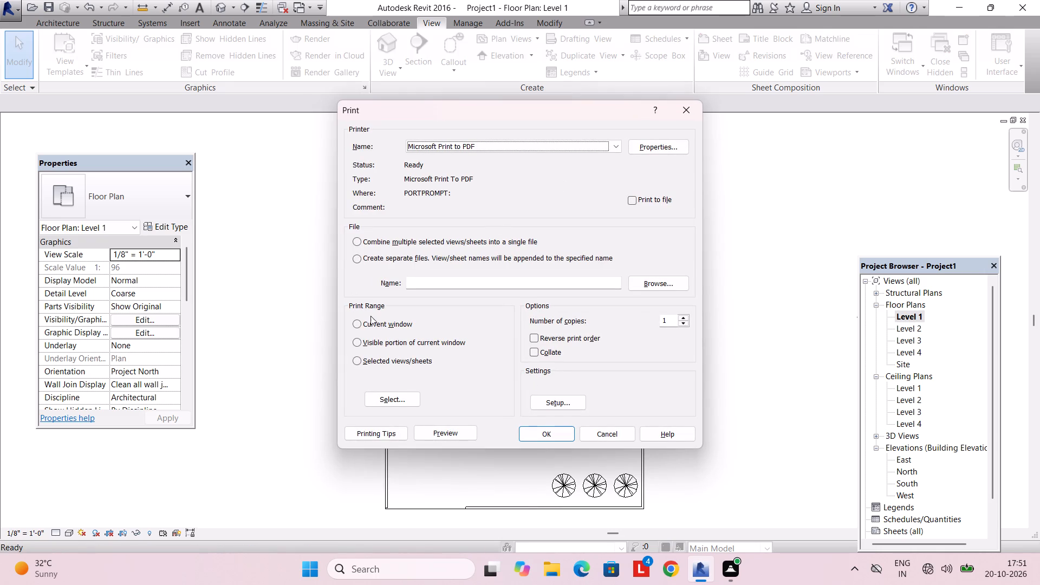
{"action": "left_click", "coordinate": [368, 317]}
{"action": "left_click", "coordinate": [368, 318]}
{"action": "left_click", "coordinate": [541, 436]}
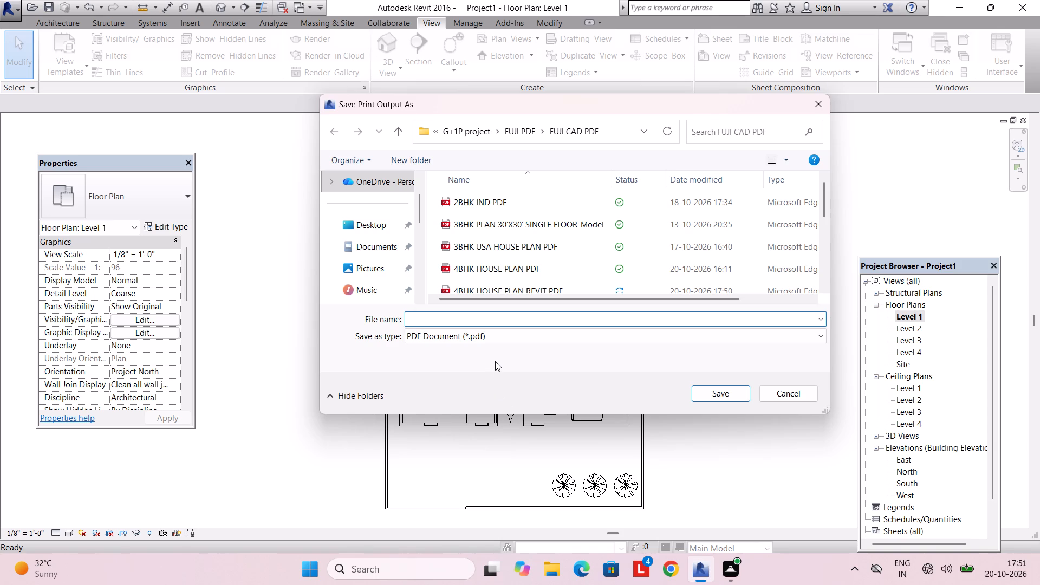
Save the print output as "4BHK HOUSE PLAN REVIT PDF2.pdf" in the FUJI CAD PDF folder.
{"action": "type", "text": "4BHK"}
{"action": "left_click", "coordinate": [513, 346]}
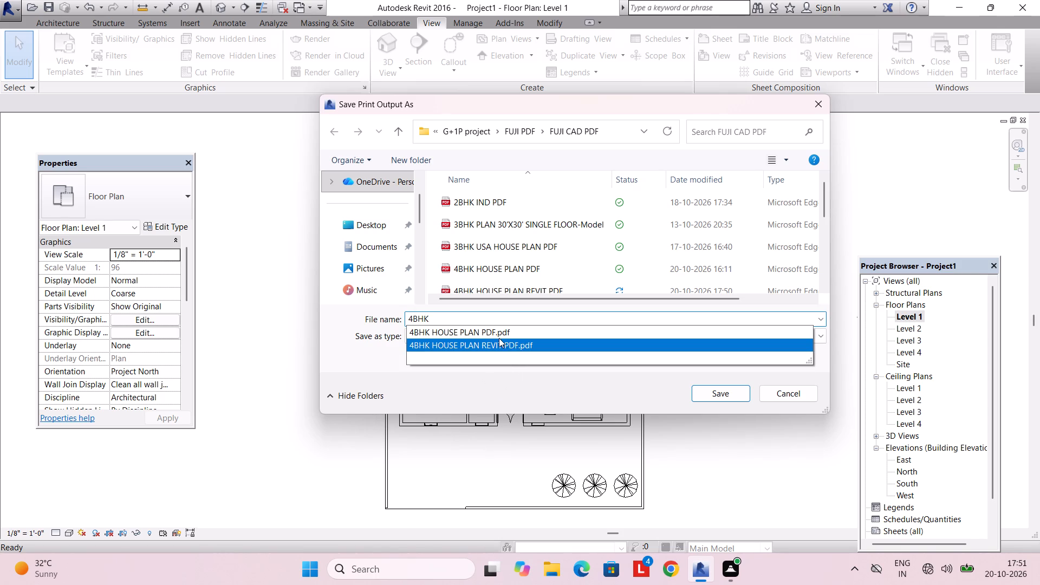
{"action": "left_click", "coordinate": [519, 317]}
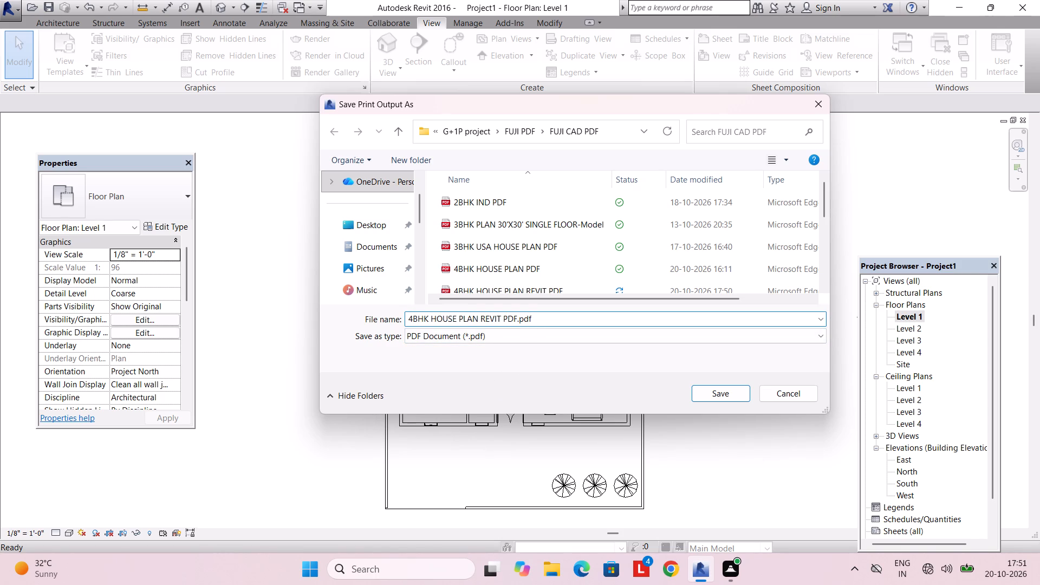
{"action": "scroll", "coordinate": [517, 320], "scroll_direction": "up", "scroll_amount": 3}
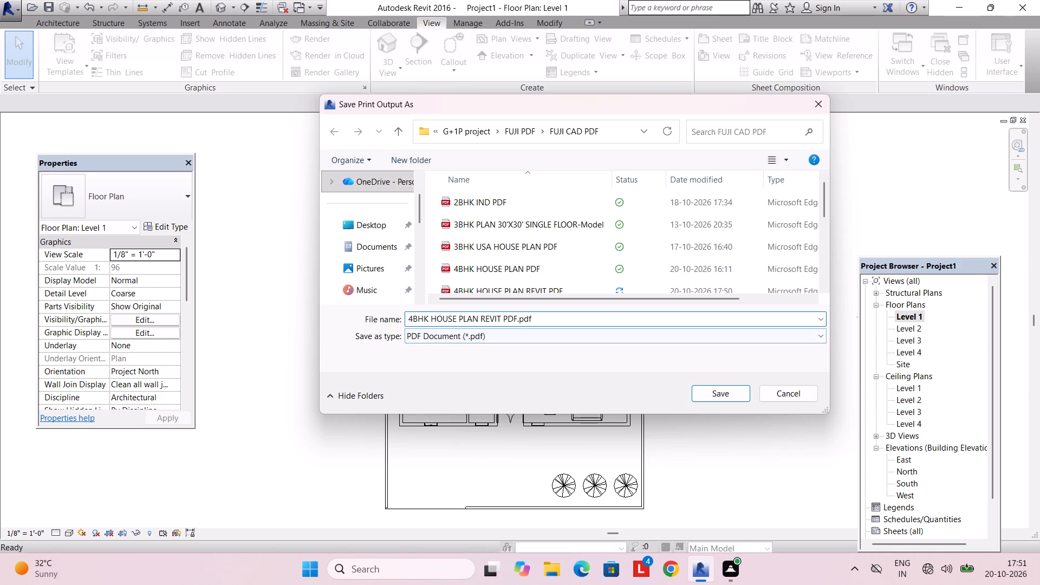
{"action": "left_click", "coordinate": [517, 318]}
{"action": "key", "text": "2"}
{"action": "left_click", "coordinate": [704, 394]}
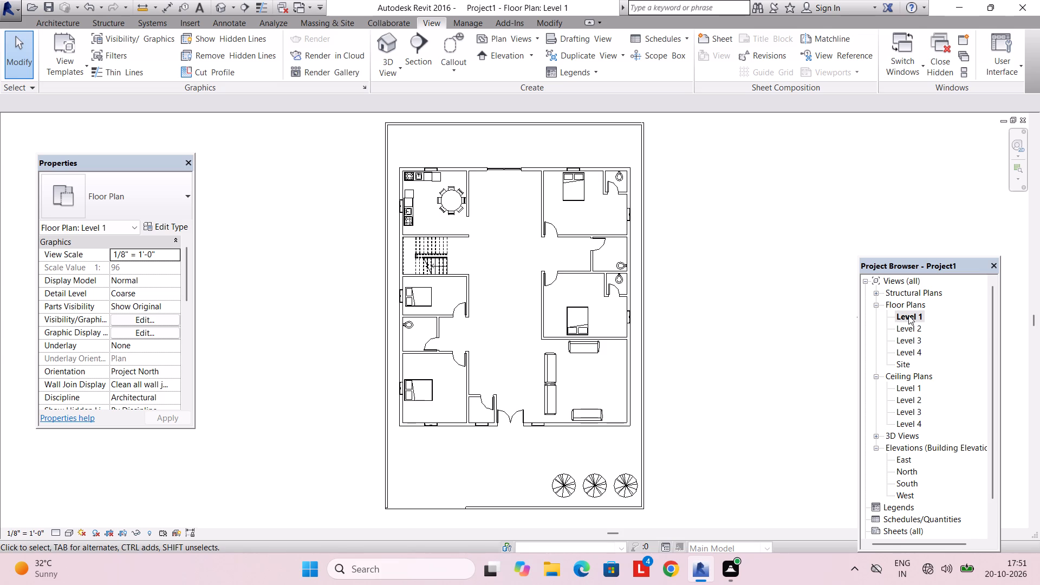
In the Site floor plan, temporarily hide the front compound wall element.
{"action": "double_click", "coordinate": [901, 361]}
{"action": "scroll", "coordinate": [731, 363], "scroll_direction": "down", "scroll_amount": 2}
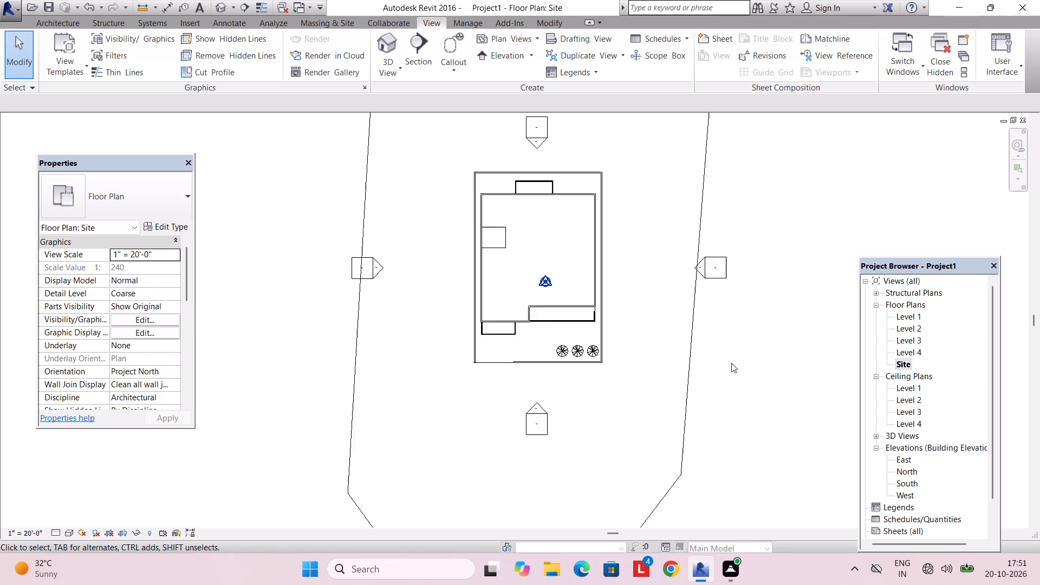
{"action": "scroll", "coordinate": [731, 363], "scroll_direction": "down", "scroll_amount": 1}
{"action": "scroll", "coordinate": [632, 376], "scroll_direction": "up", "scroll_amount": 1}
{"action": "middle_click_drag", "start_coordinate": [632, 376], "coordinate": [634, 384]}
{"action": "scroll", "coordinate": [629, 377], "scroll_direction": "up", "scroll_amount": 1}
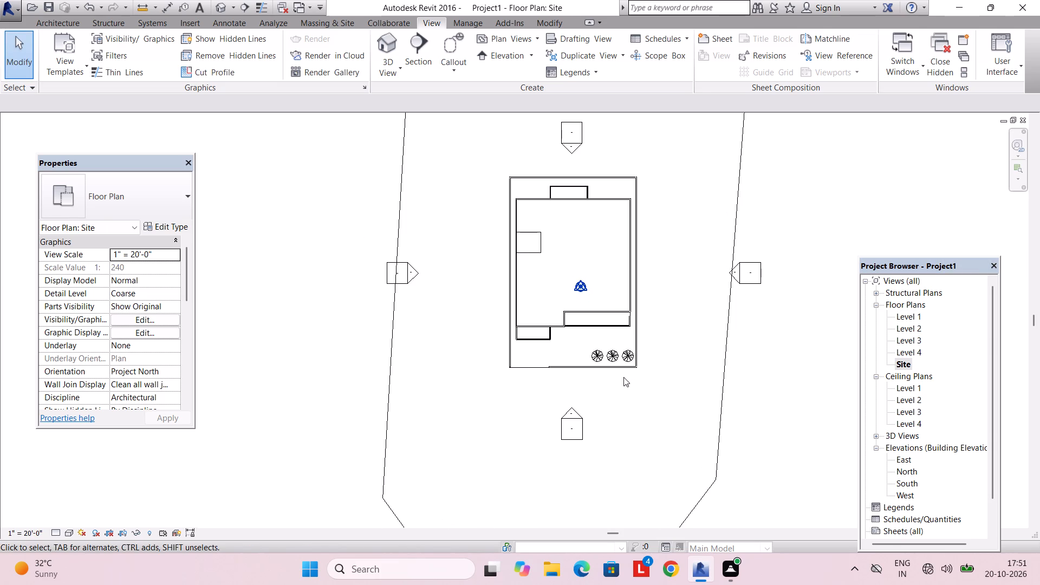
{"action": "left_click", "coordinate": [586, 370]}
{"action": "left_click", "coordinate": [134, 534]}
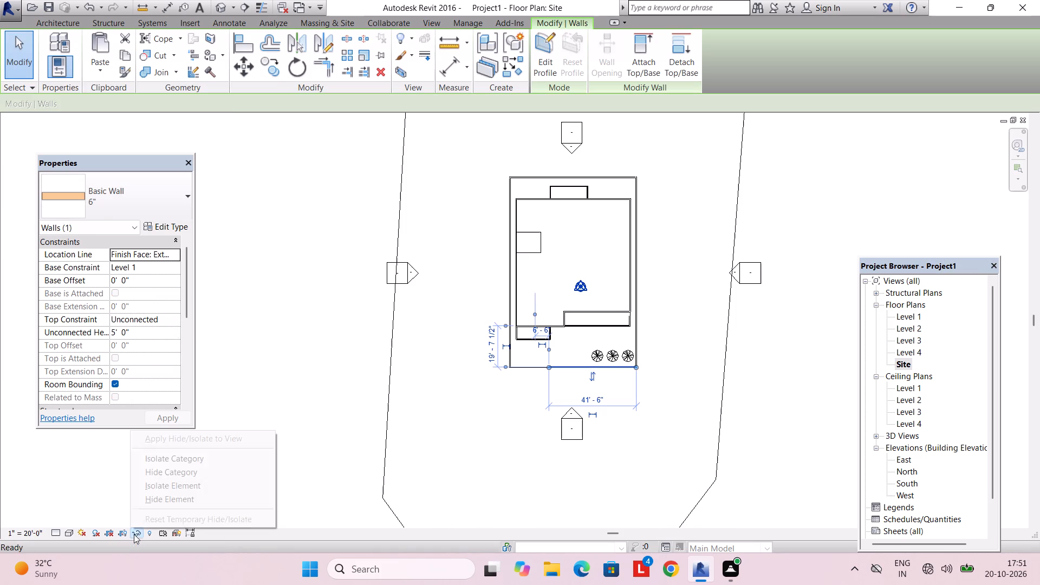
{"action": "left_click", "coordinate": [168, 504]}
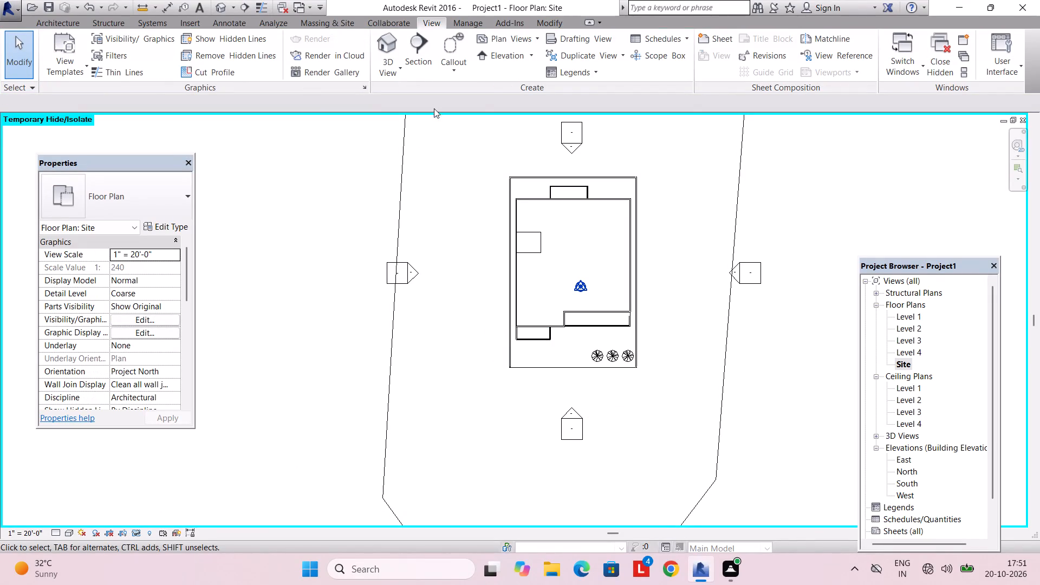
Place a perspective camera outside the front compound wall, aimed straight through the house to beyond its rear side.
{"action": "left_click", "coordinate": [384, 69]}
{"action": "left_click", "coordinate": [407, 116]}
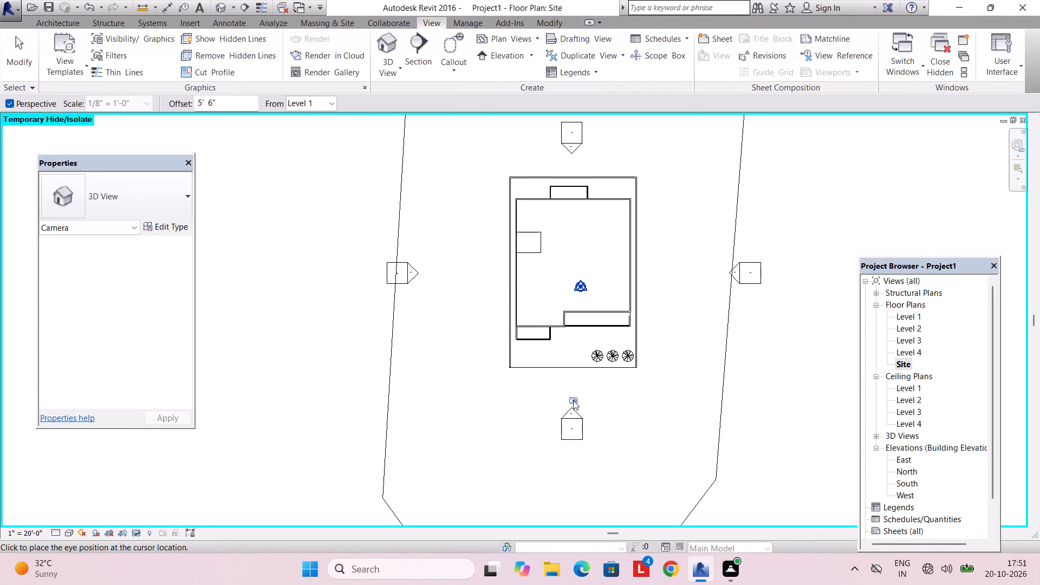
{"action": "left_click", "coordinate": [571, 404]}
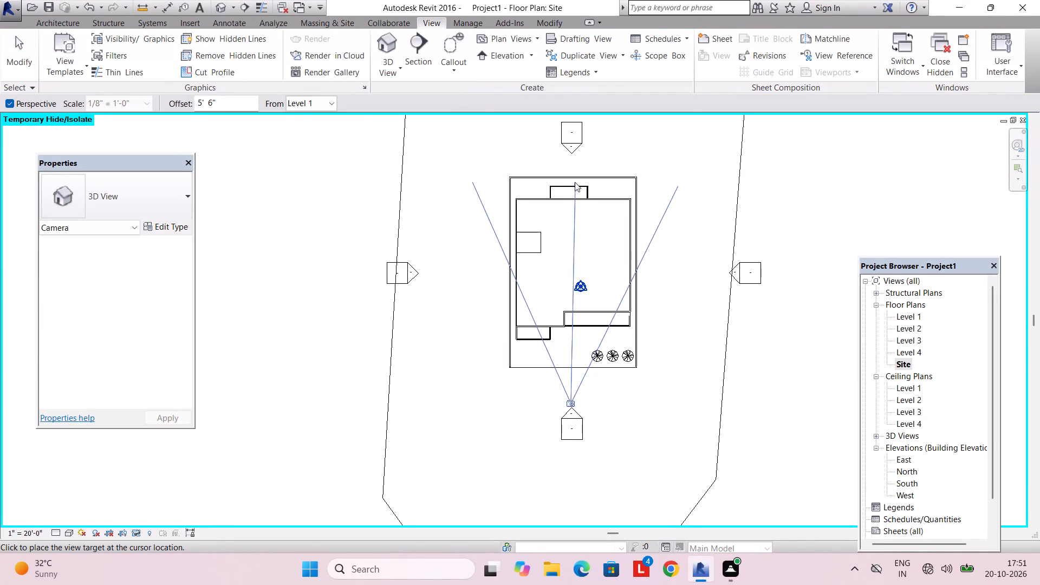
{"action": "left_click", "coordinate": [567, 157]}
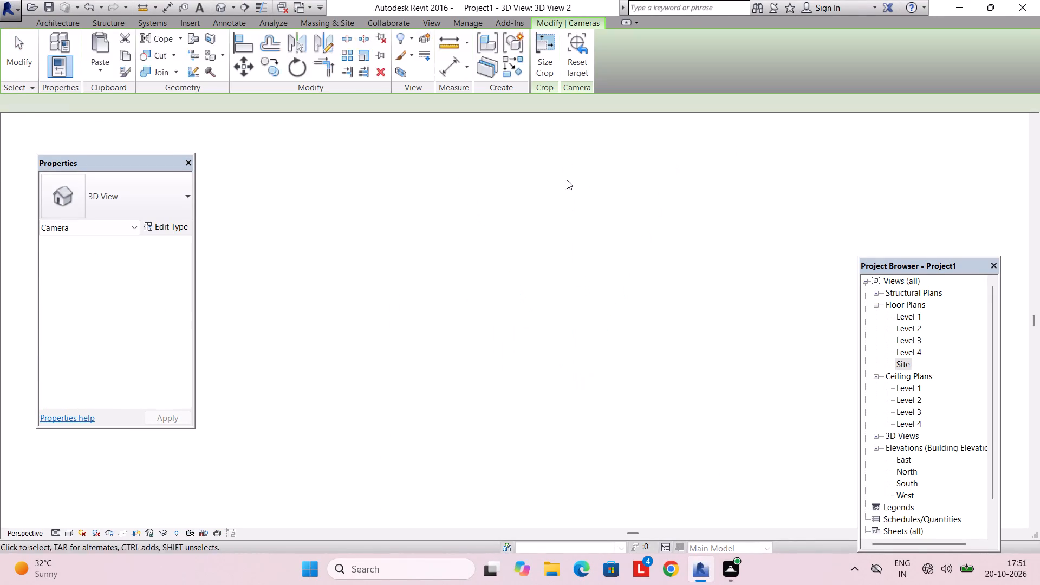
Enlarge the camera view's crop region on all sides to frame the whole front facade, the trees and the foreground.
{"action": "scroll", "coordinate": [600, 363], "scroll_direction": "down", "scroll_amount": 7}
{"action": "left_click_drag", "start_coordinate": [567, 418], "coordinate": [567, 445]}
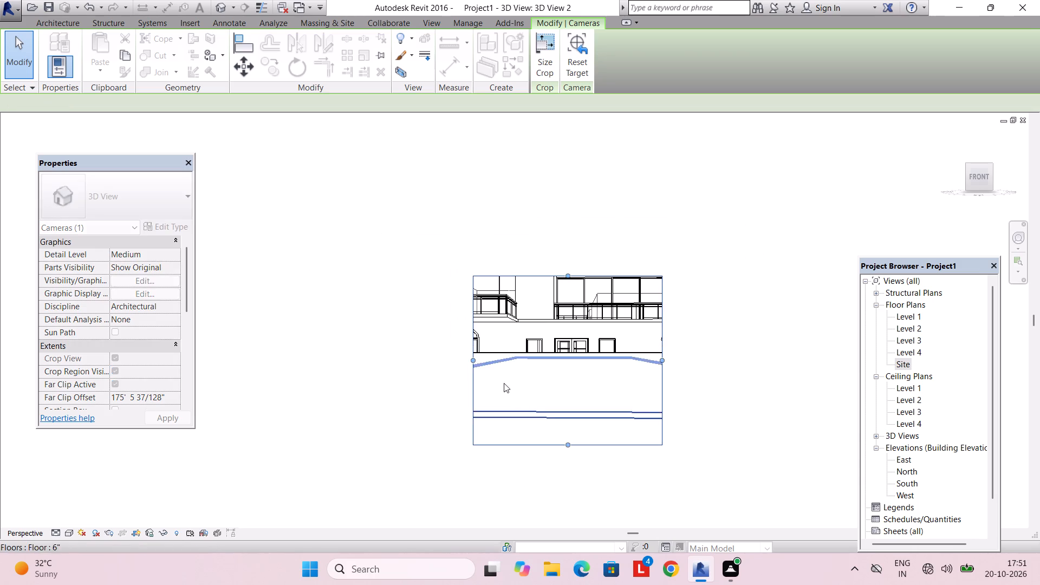
{"action": "left_click_drag", "start_coordinate": [473, 360], "coordinate": [316, 368]}
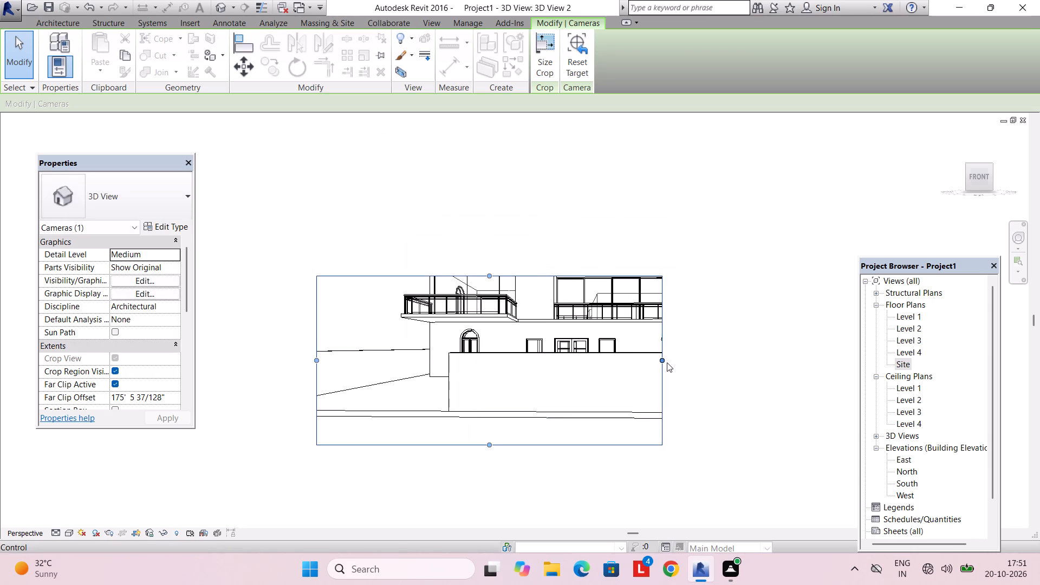
{"action": "left_click_drag", "start_coordinate": [660, 361], "coordinate": [811, 362]}
{"action": "middle_click_drag", "start_coordinate": [686, 329], "coordinate": [693, 414]}
{"action": "left_click_drag", "start_coordinate": [569, 359], "coordinate": [575, 325]}
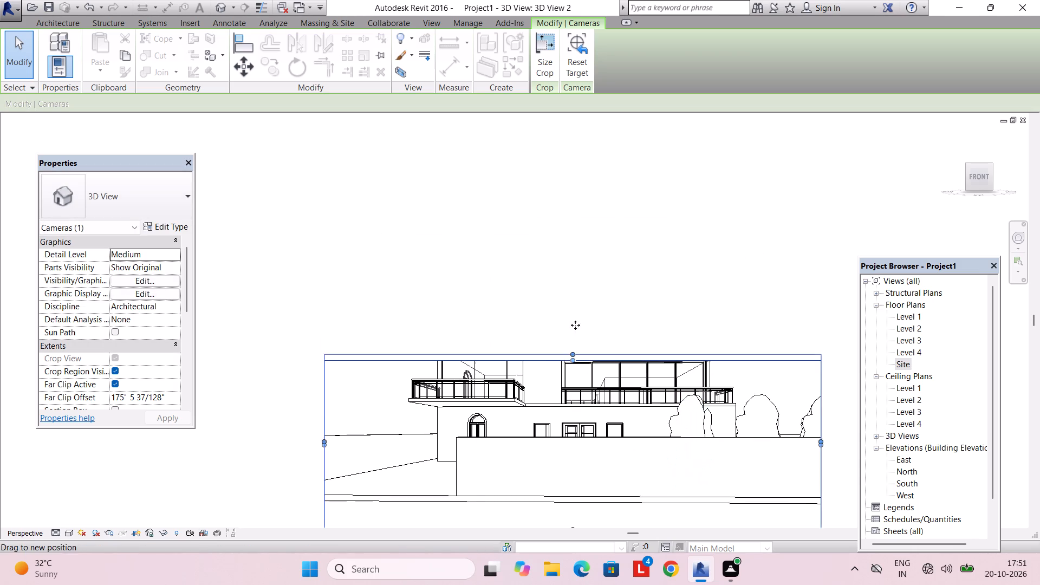
{"action": "left_click_drag", "start_coordinate": [575, 325], "coordinate": [578, 273]}
{"action": "middle_click_drag", "start_coordinate": [620, 360], "coordinate": [612, 262]}
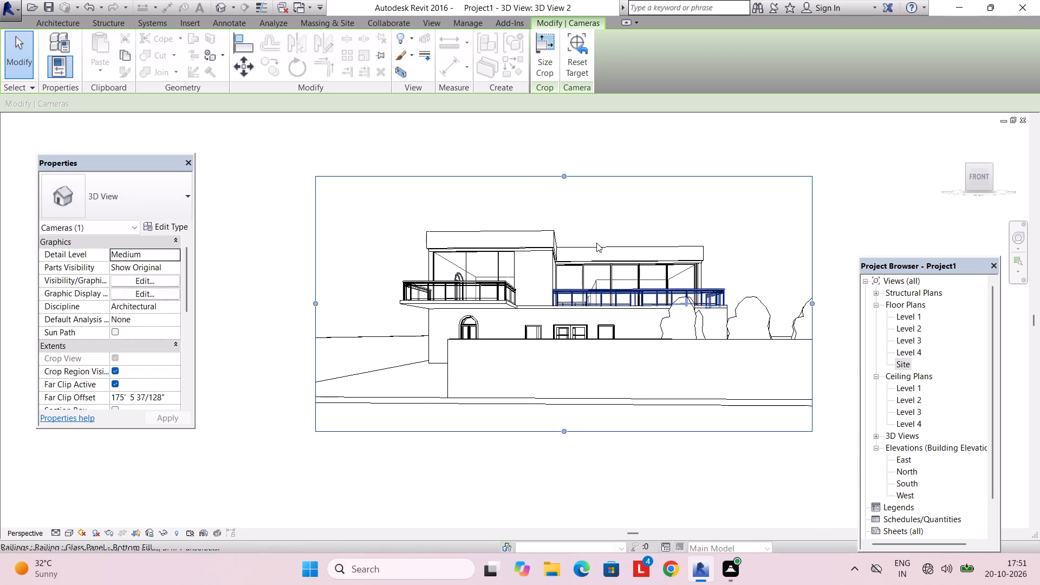
{"action": "left_click_drag", "start_coordinate": [564, 174], "coordinate": [564, 214]}
Temporarily hide the front compound wall element in the camera view.
{"action": "left_click", "coordinate": [555, 340]}
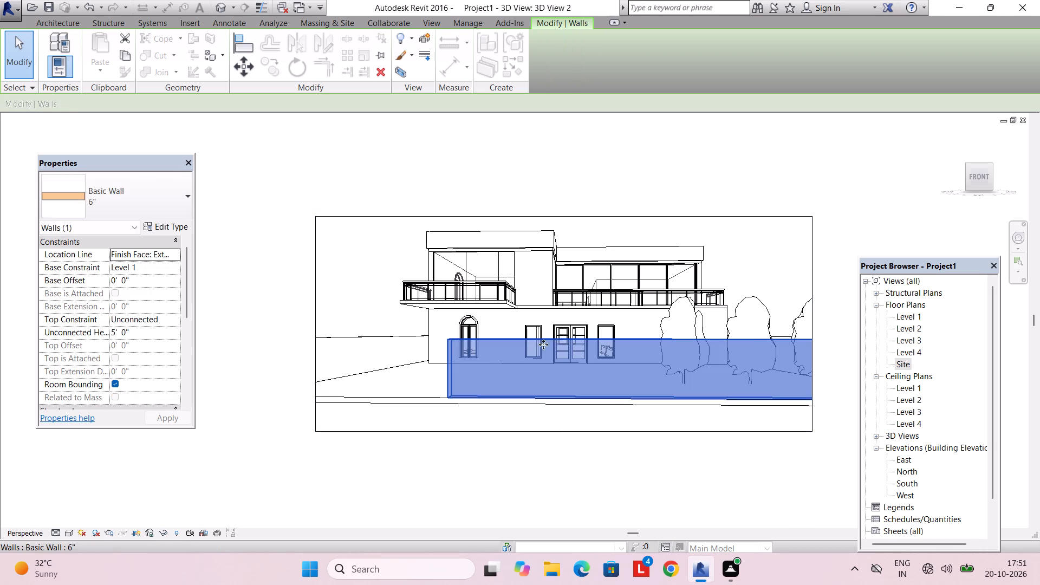
{"action": "left_click", "coordinate": [161, 532]}
{"action": "left_click", "coordinate": [188, 502]}
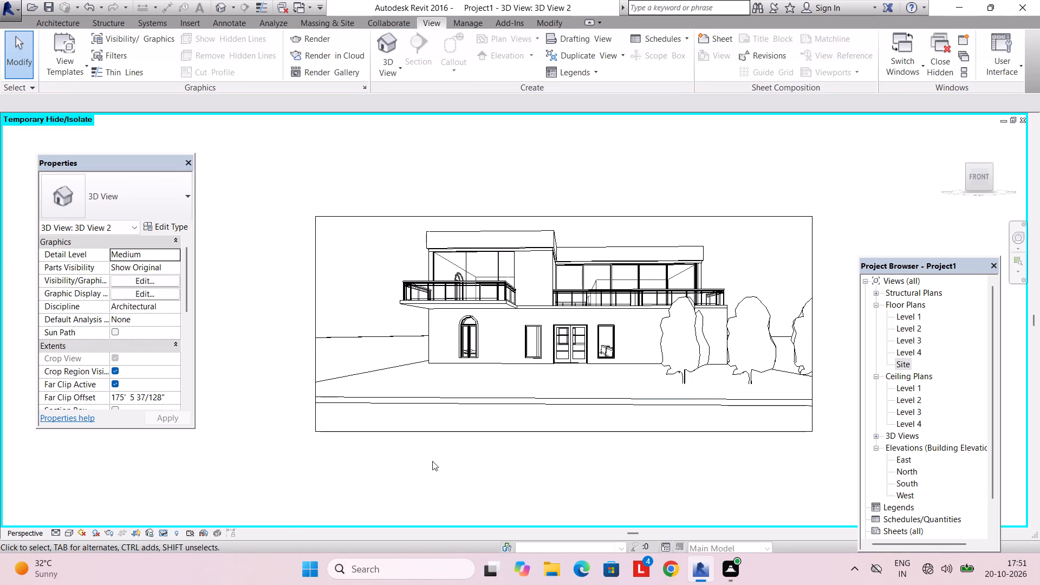
Render the front camera view at Medium quality, printer resolution 300 DPI, with the Exterior: Sun only lighting scheme.
{"action": "type", "text": "RR"}
{"action": "middle_click_drag", "start_coordinate": [399, 316], "coordinate": [321, 313]}
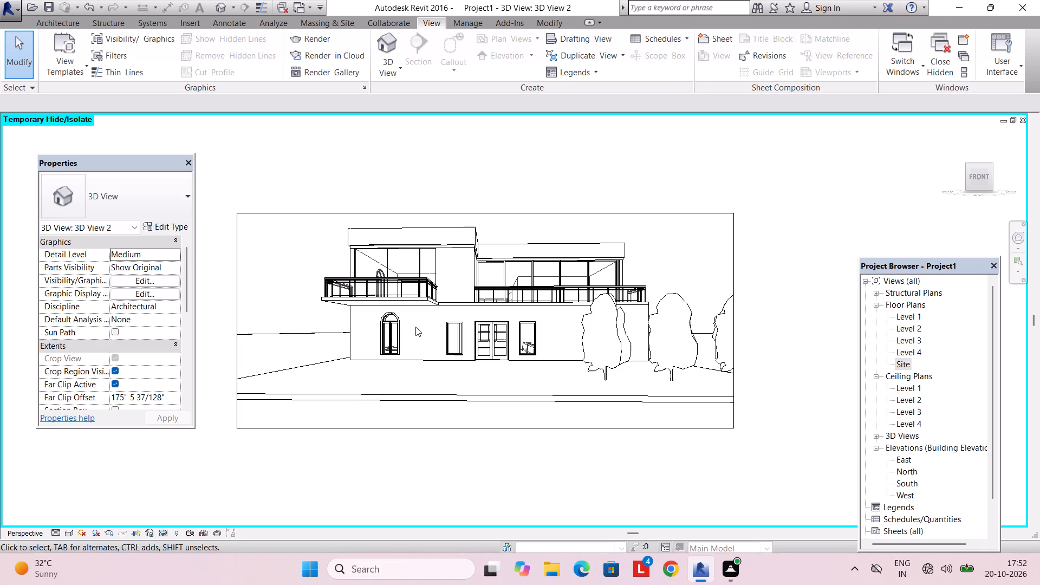
{"action": "type", "text": "RR"}
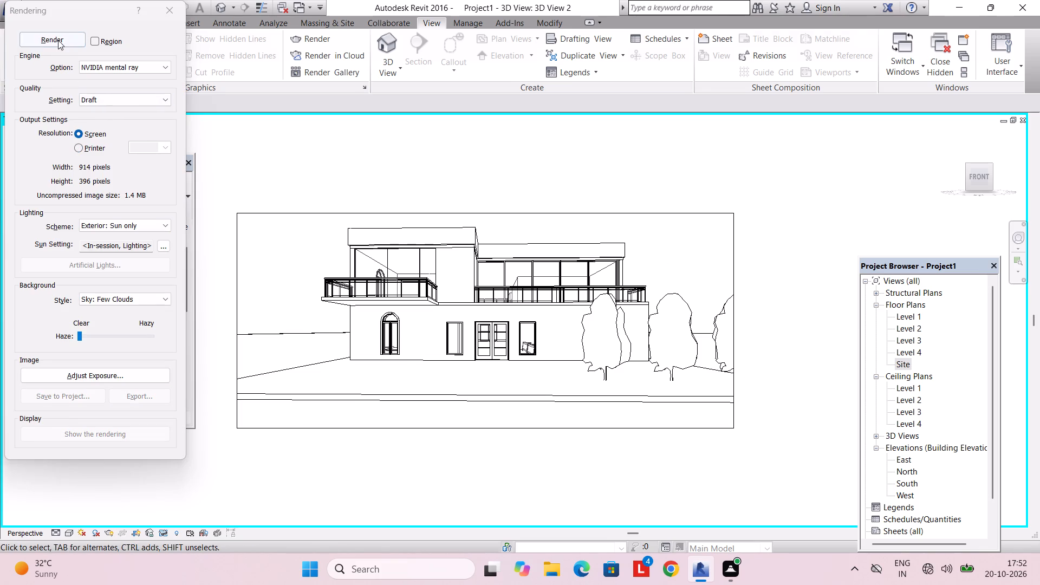
{"action": "left_click", "coordinate": [133, 102]}
{"action": "left_click", "coordinate": [126, 128]}
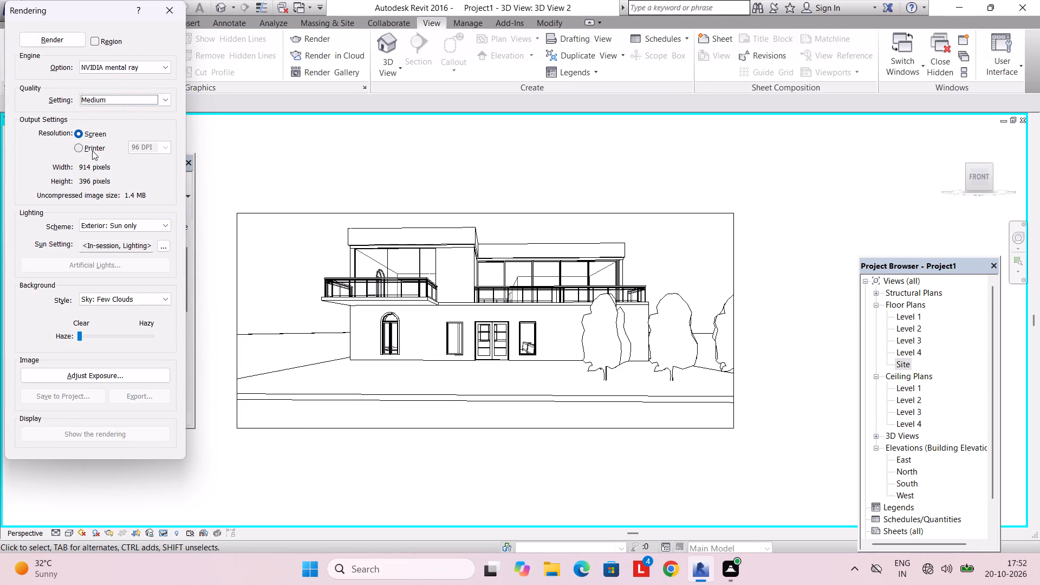
{"action": "left_click", "coordinate": [92, 151]}
{"action": "left_click", "coordinate": [140, 222]}
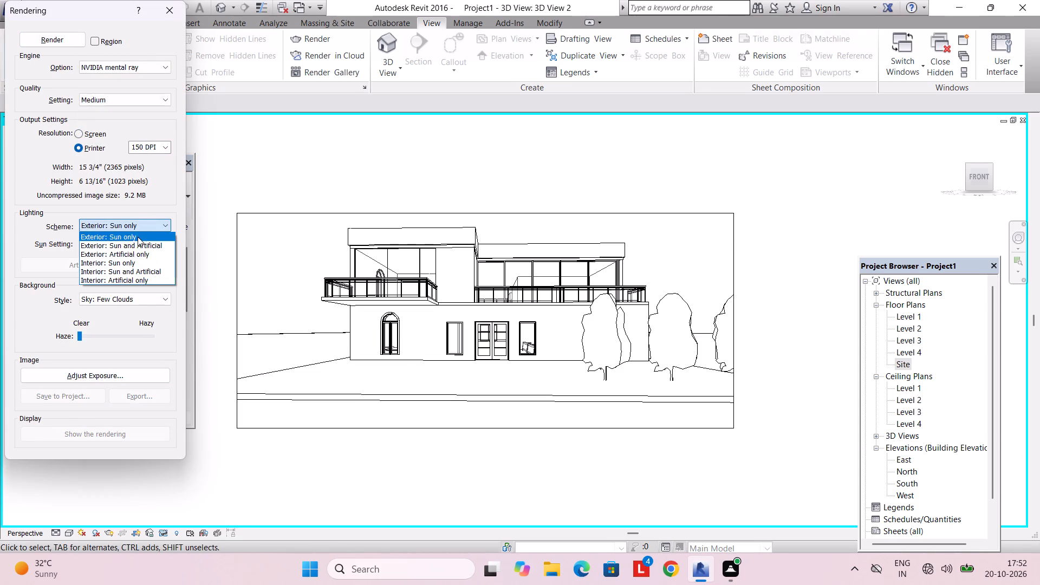
{"action": "left_click", "coordinate": [138, 237]}
{"action": "left_click", "coordinate": [167, 146]}
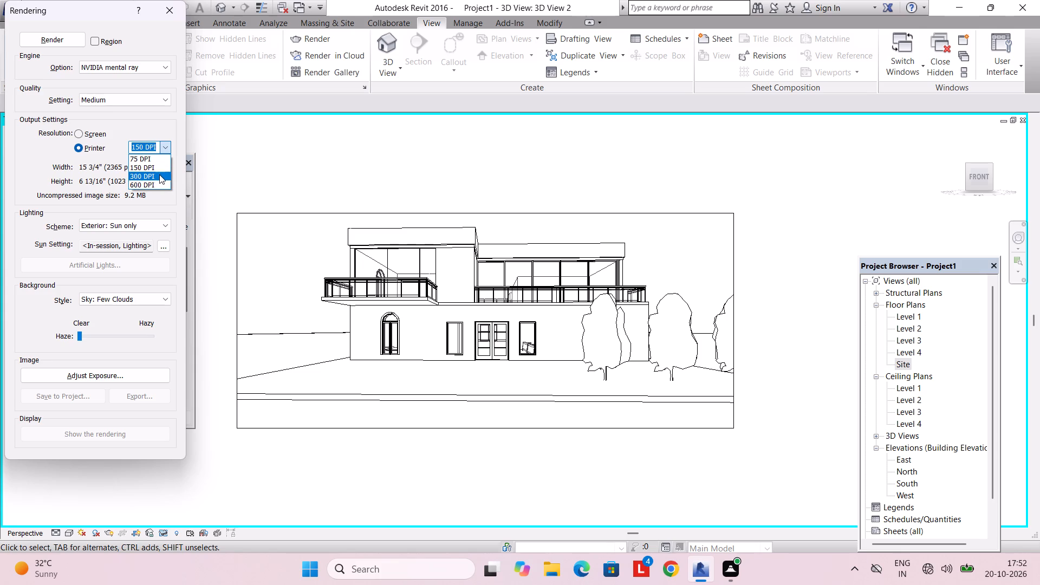
{"action": "left_click", "coordinate": [159, 174]}
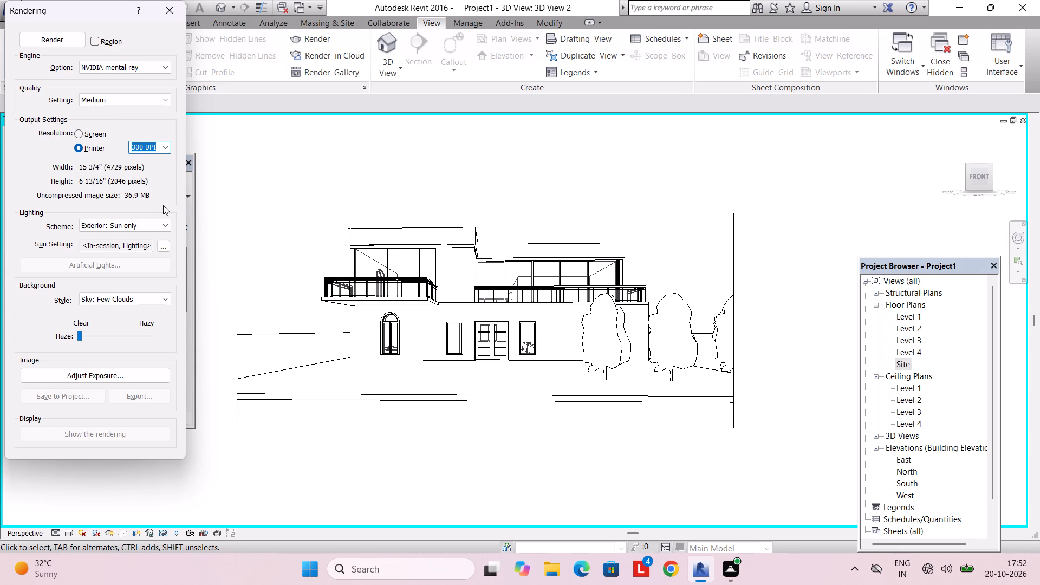
{"action": "left_click", "coordinate": [42, 41]}
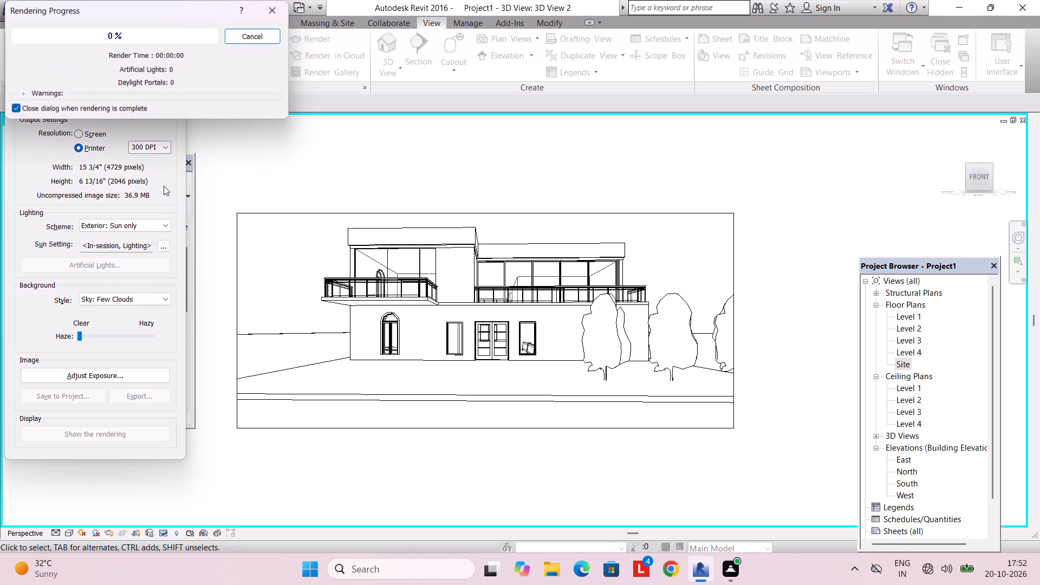
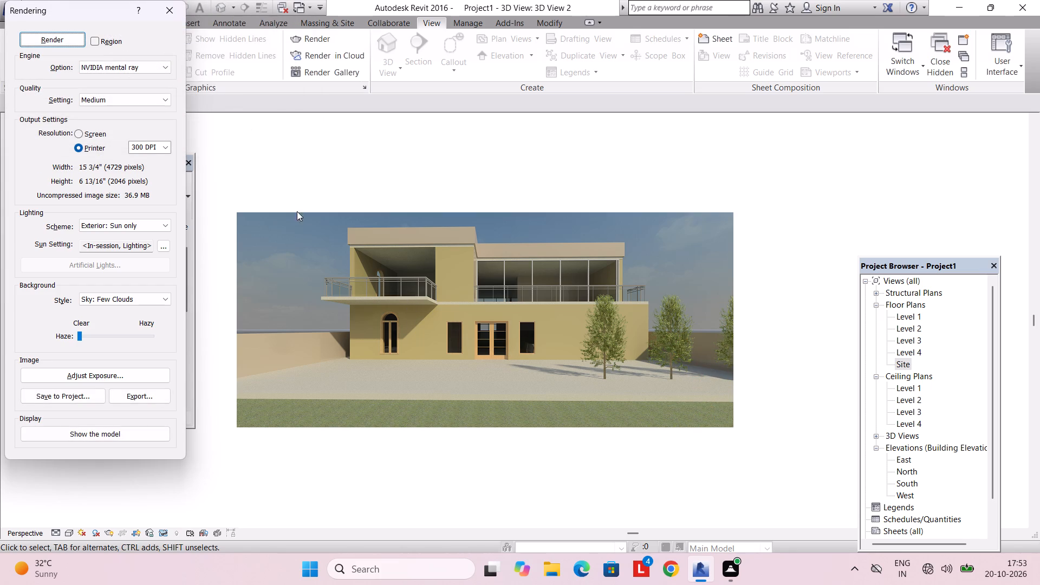
Save the rendered front camera image to the project under the name RENDER and close the rendering settings.
{"action": "key", "text": "ctrl+p"}
{"action": "left_click", "coordinate": [79, 399]}
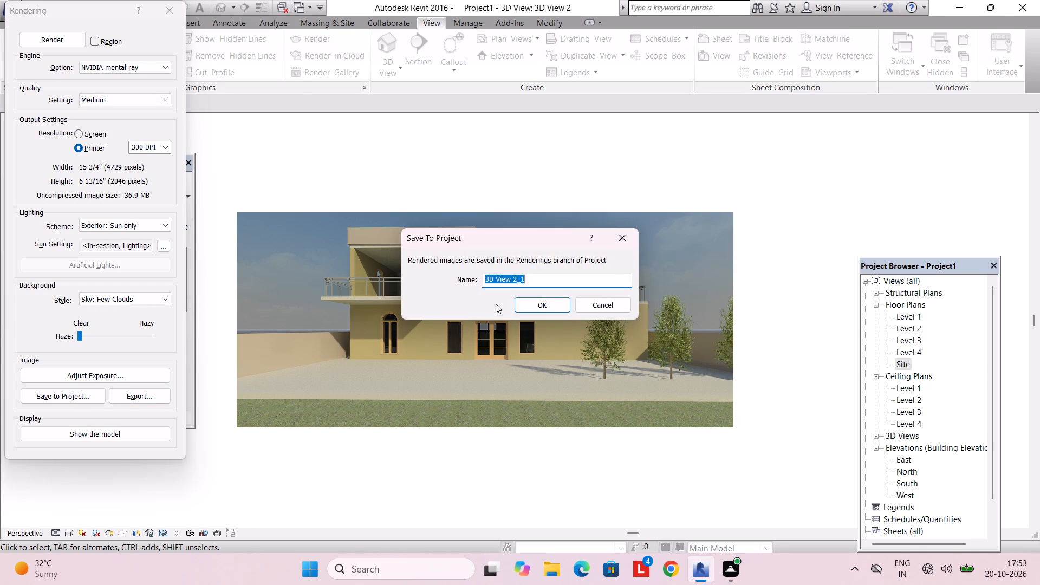
{"action": "type", "text": "RENDER"}
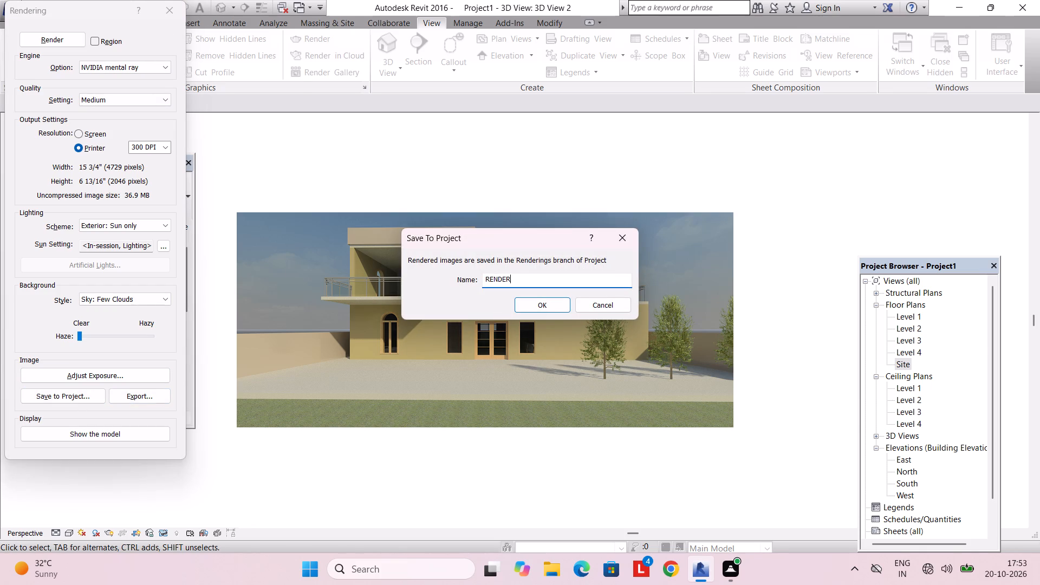
{"action": "key", "text": "Return"}
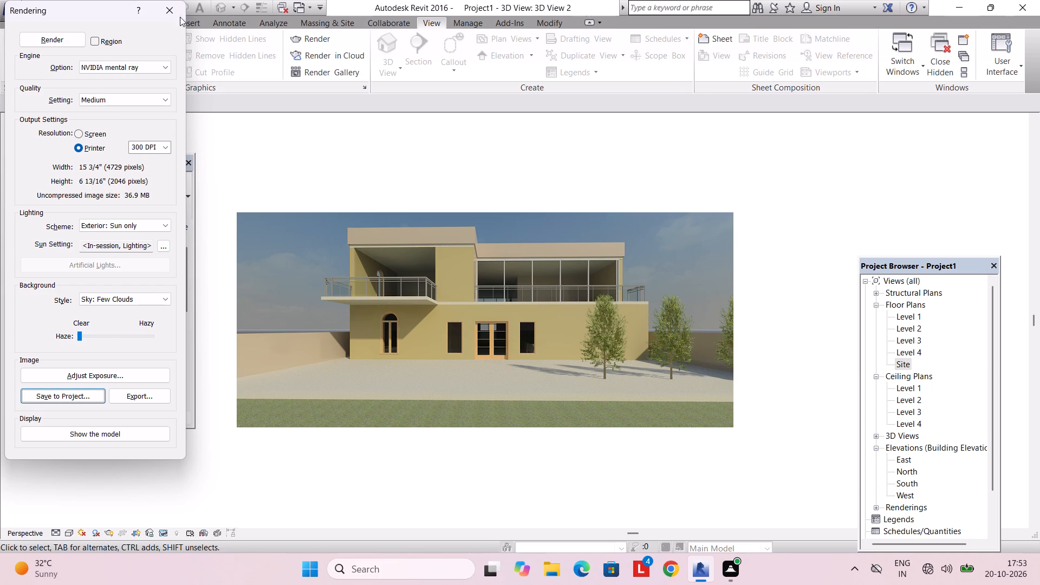
{"action": "left_click", "coordinate": [168, 2]}
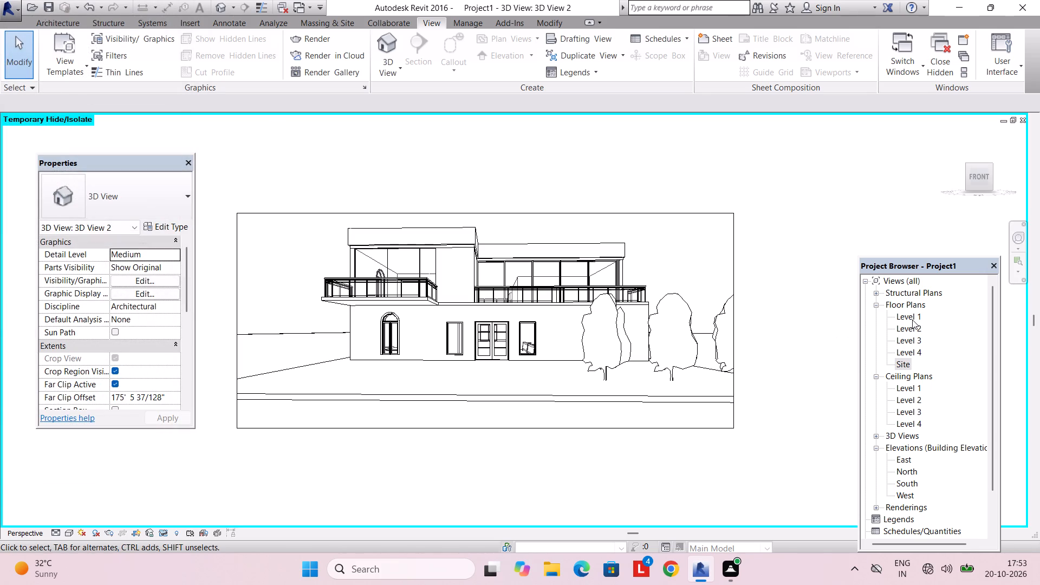
In the default 3D view, change the curtain wall behind the smaller upper-floor front balcony to the Storefront type.
{"action": "double_click", "coordinate": [912, 320]}
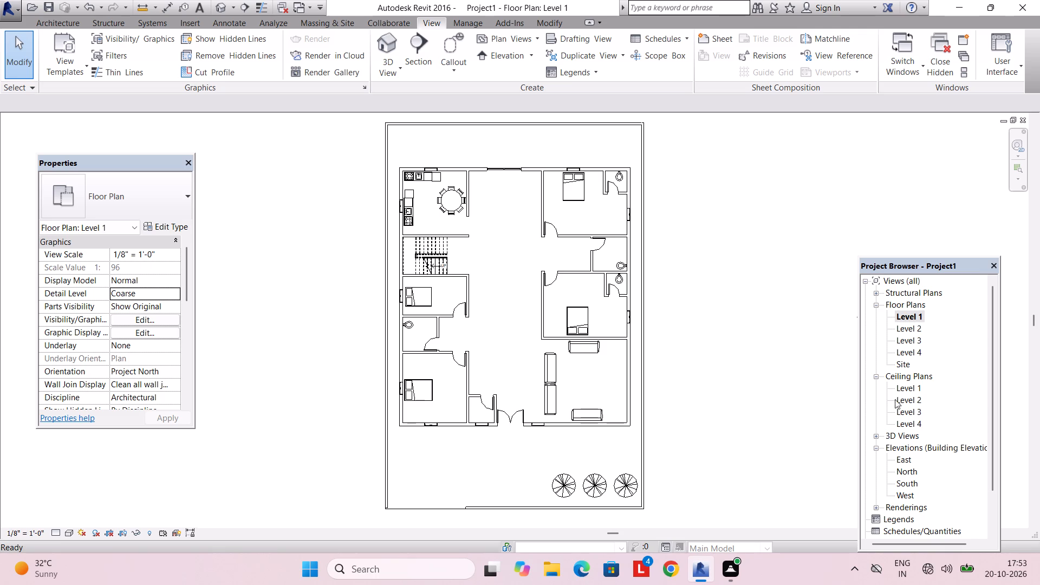
{"action": "left_click", "coordinate": [386, 72]}
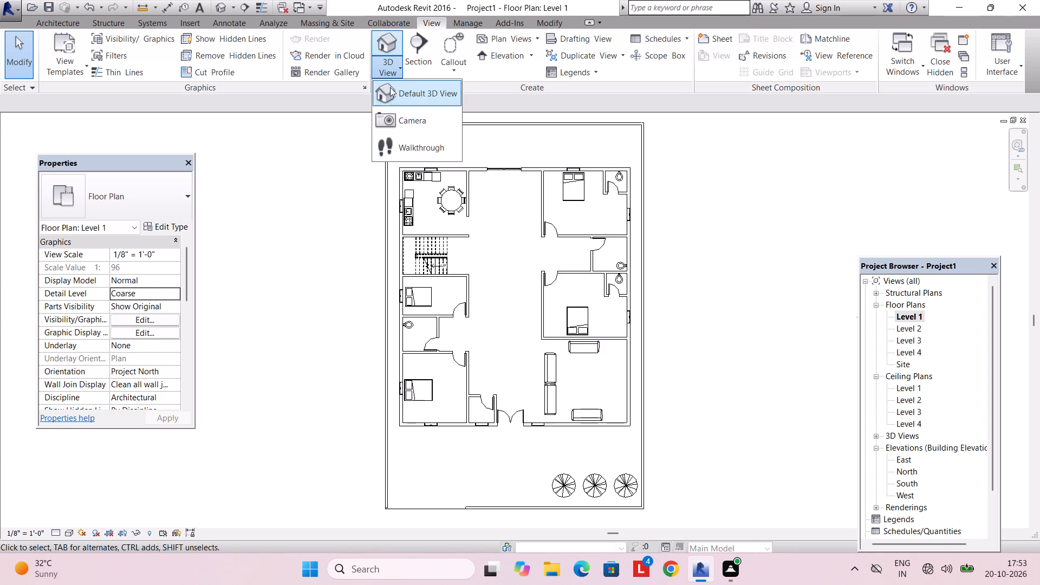
{"action": "left_click", "coordinate": [394, 97]}
{"action": "middle_click_drag", "start_coordinate": [514, 313], "coordinate": [510, 270]}
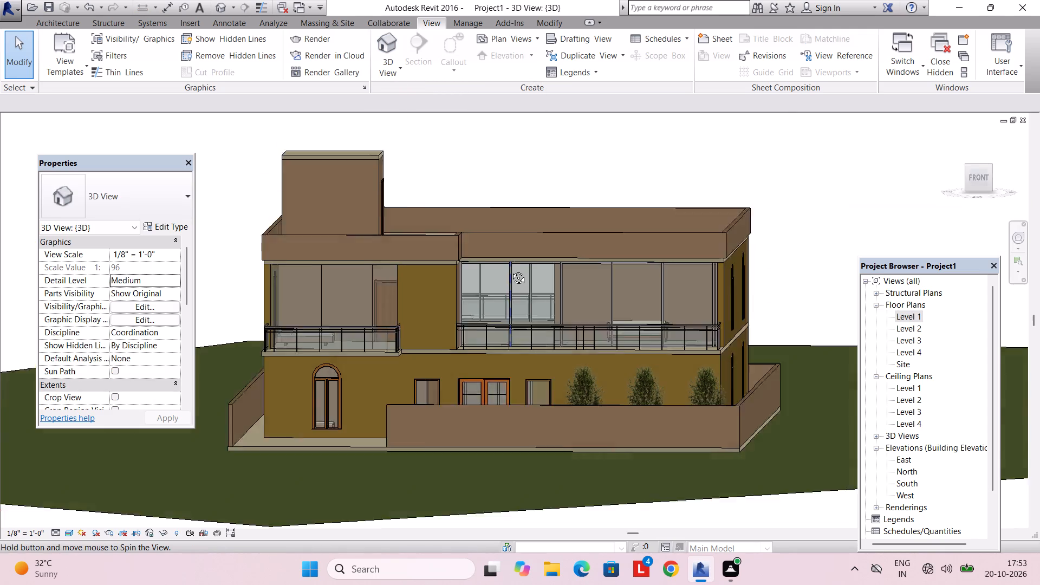
{"action": "middle_click_drag", "start_coordinate": [510, 270], "coordinate": [524, 292]}
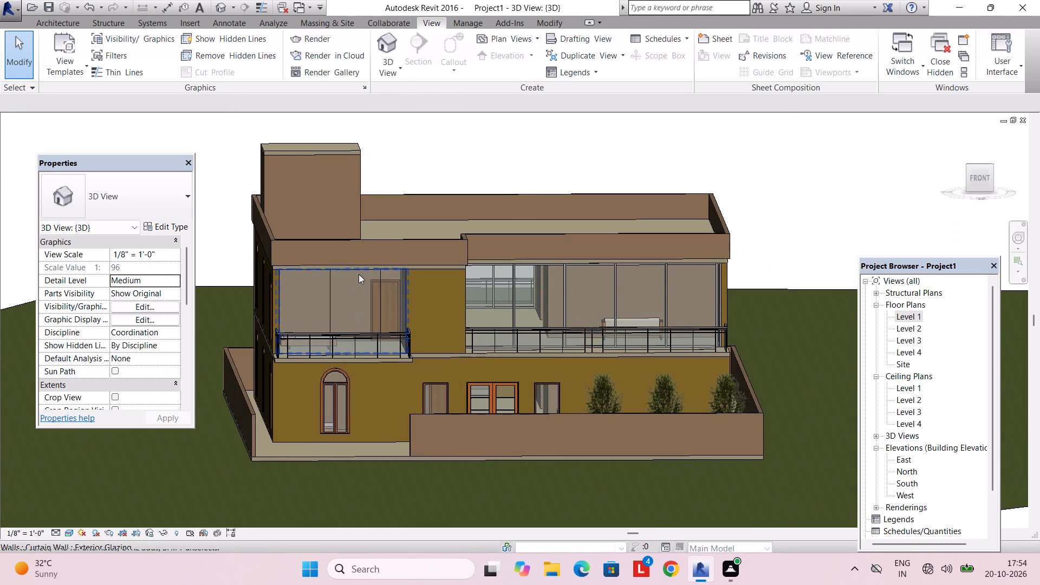
{"action": "left_click", "coordinate": [359, 274]}
{"action": "left_click", "coordinate": [127, 201]}
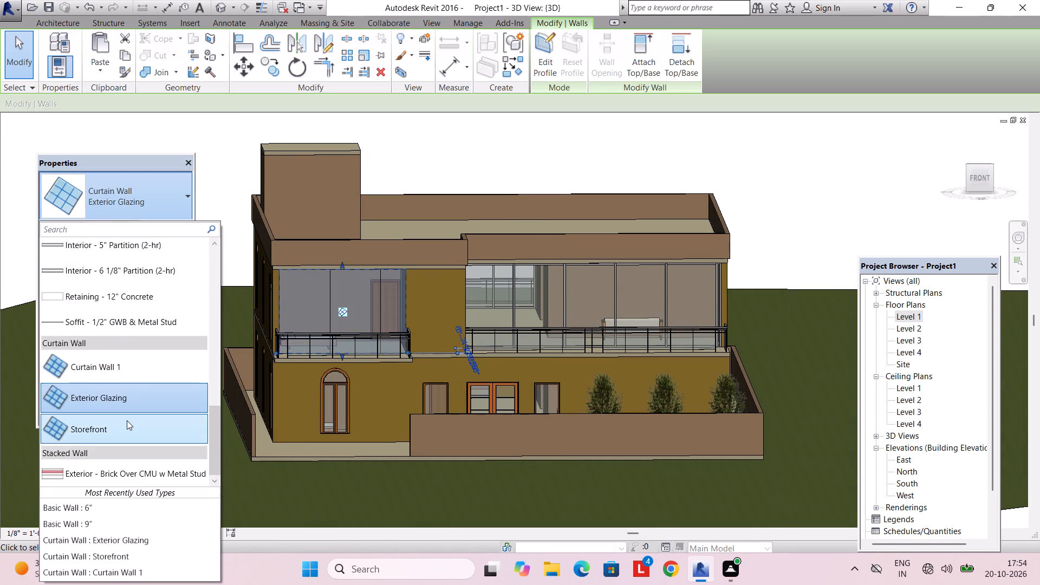
{"action": "left_click", "coordinate": [127, 420]}
{"action": "key", "text": "Escape"}
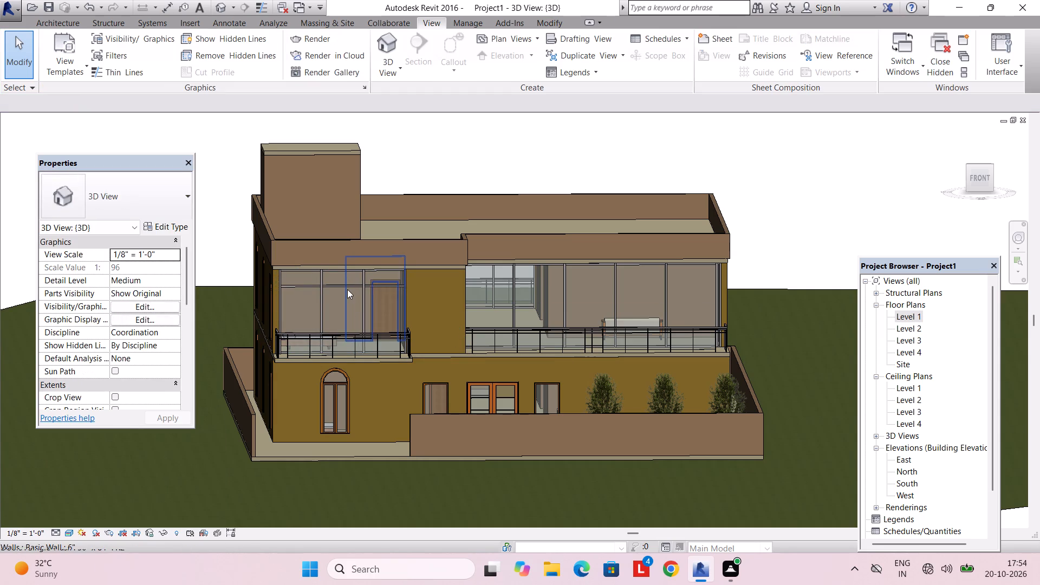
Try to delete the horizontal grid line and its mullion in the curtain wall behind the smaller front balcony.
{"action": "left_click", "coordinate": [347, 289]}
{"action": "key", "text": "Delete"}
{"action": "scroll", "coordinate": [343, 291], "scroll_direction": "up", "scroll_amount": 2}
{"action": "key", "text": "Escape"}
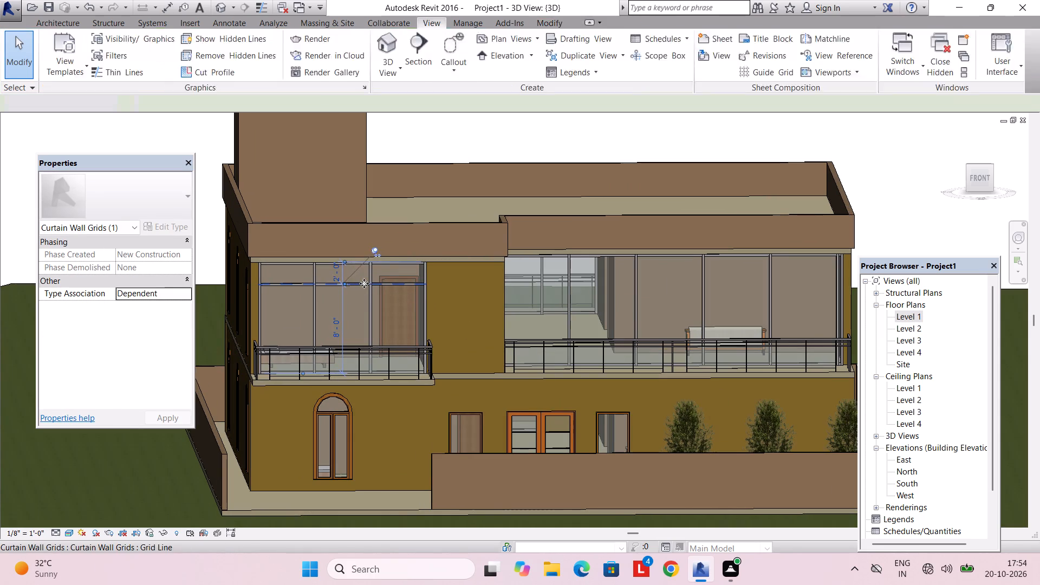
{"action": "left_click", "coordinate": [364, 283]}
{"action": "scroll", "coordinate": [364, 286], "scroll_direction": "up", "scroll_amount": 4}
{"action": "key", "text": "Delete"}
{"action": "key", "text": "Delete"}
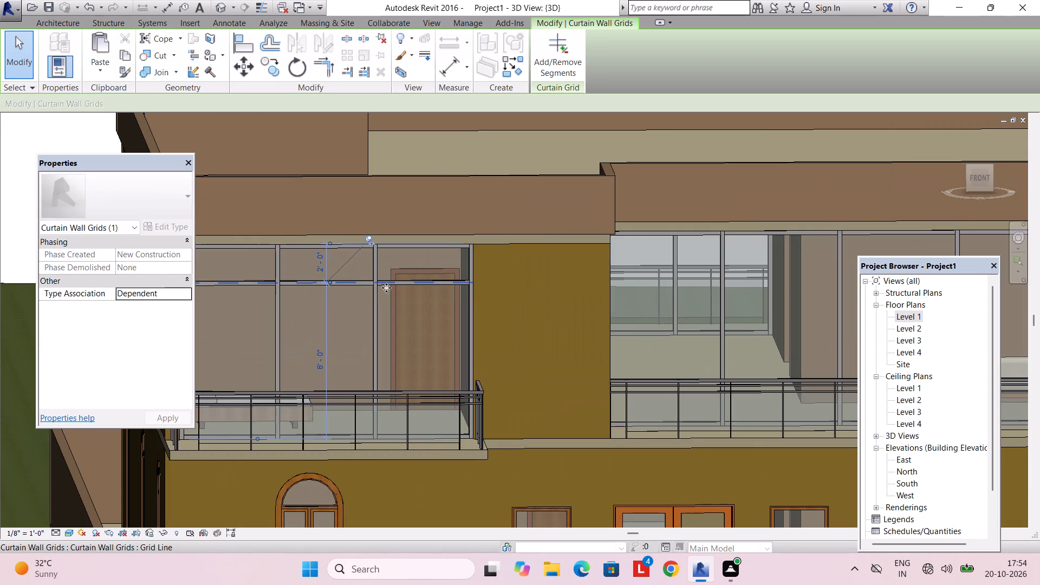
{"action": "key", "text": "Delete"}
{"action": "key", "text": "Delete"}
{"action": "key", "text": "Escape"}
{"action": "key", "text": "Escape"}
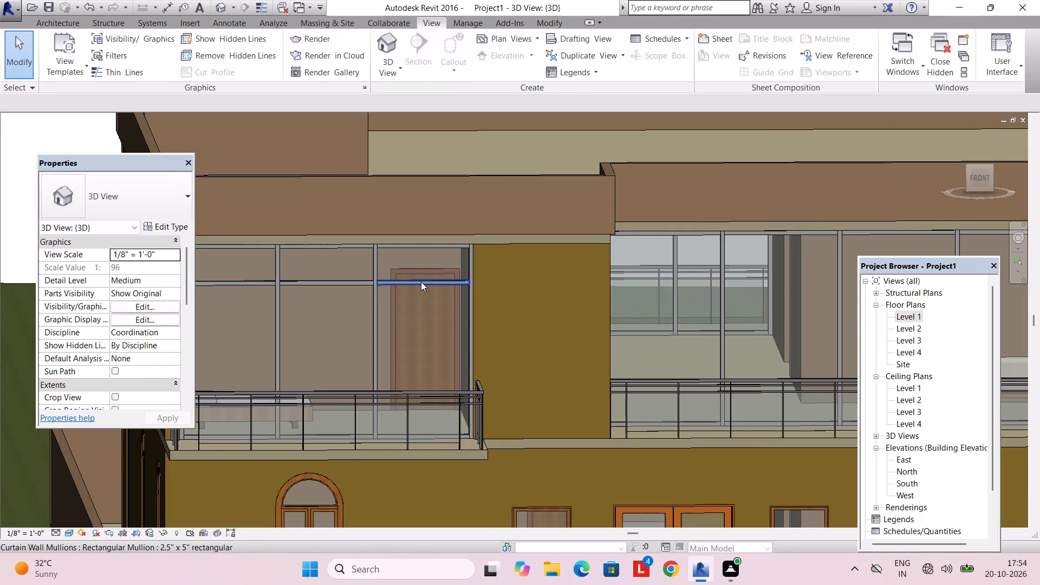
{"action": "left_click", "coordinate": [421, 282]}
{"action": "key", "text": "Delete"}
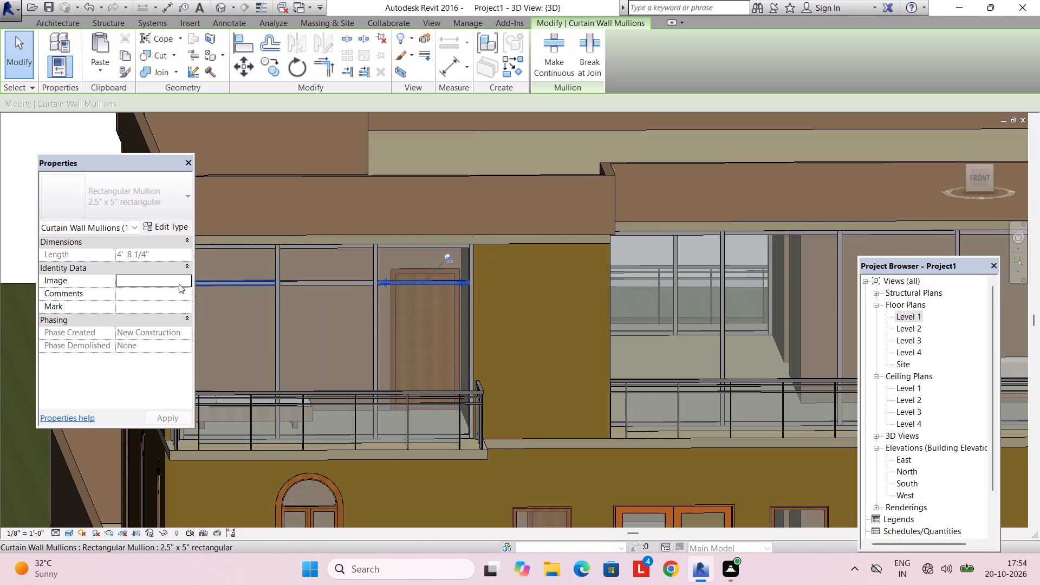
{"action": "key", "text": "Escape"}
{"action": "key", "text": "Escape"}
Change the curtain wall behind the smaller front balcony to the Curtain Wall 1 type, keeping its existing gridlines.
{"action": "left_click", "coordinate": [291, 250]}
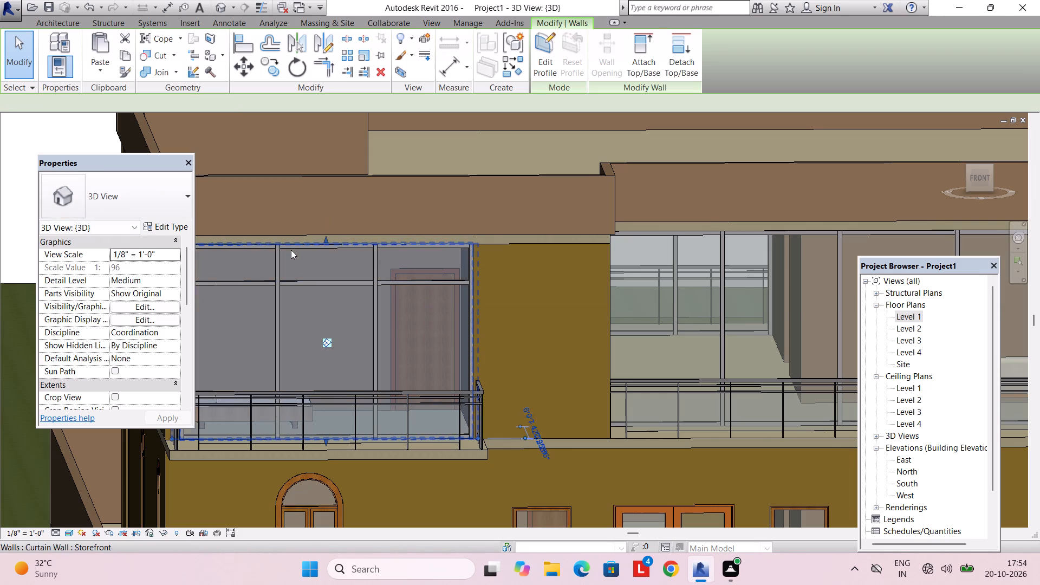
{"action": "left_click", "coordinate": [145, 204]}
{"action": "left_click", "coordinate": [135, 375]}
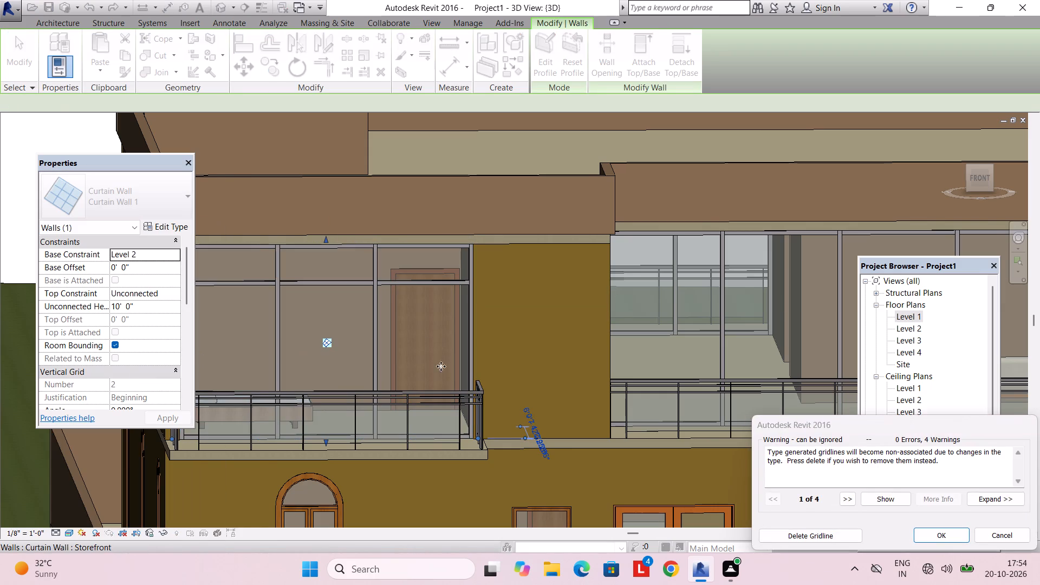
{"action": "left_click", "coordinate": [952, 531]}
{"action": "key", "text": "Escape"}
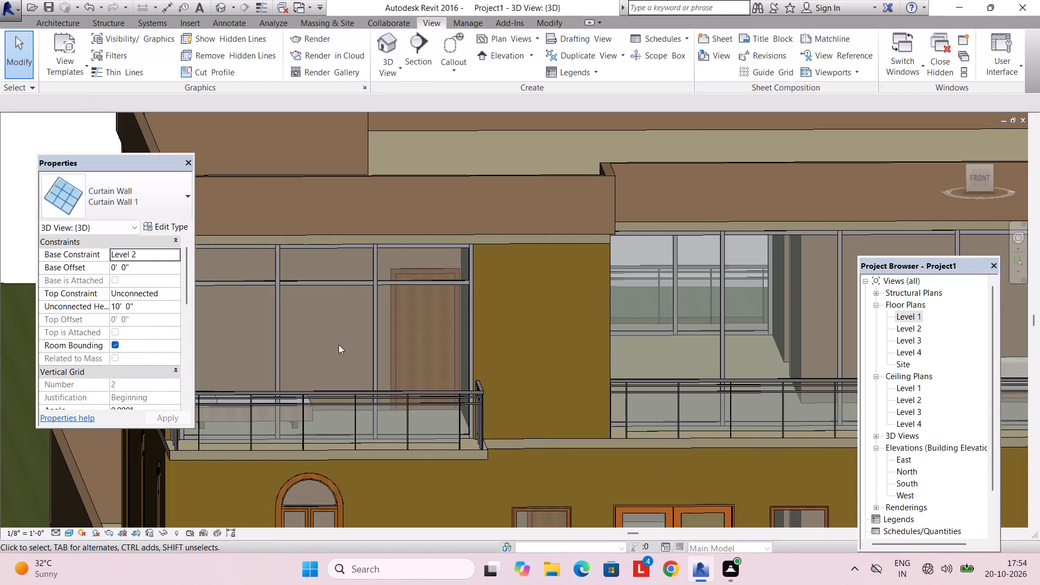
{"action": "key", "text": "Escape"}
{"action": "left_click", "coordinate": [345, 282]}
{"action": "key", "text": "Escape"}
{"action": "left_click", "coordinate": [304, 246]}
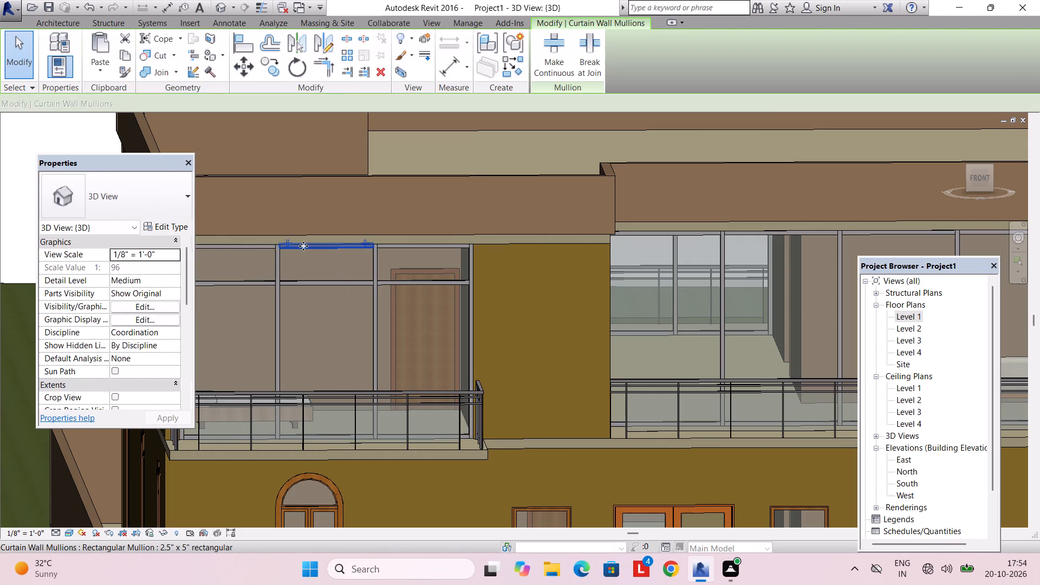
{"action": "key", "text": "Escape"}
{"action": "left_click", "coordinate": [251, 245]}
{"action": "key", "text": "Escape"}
Change the curtain wall behind the smaller front balcony to the Exterior Glazing type.
{"action": "scroll", "coordinate": [302, 253], "scroll_direction": "down", "scroll_amount": 4}
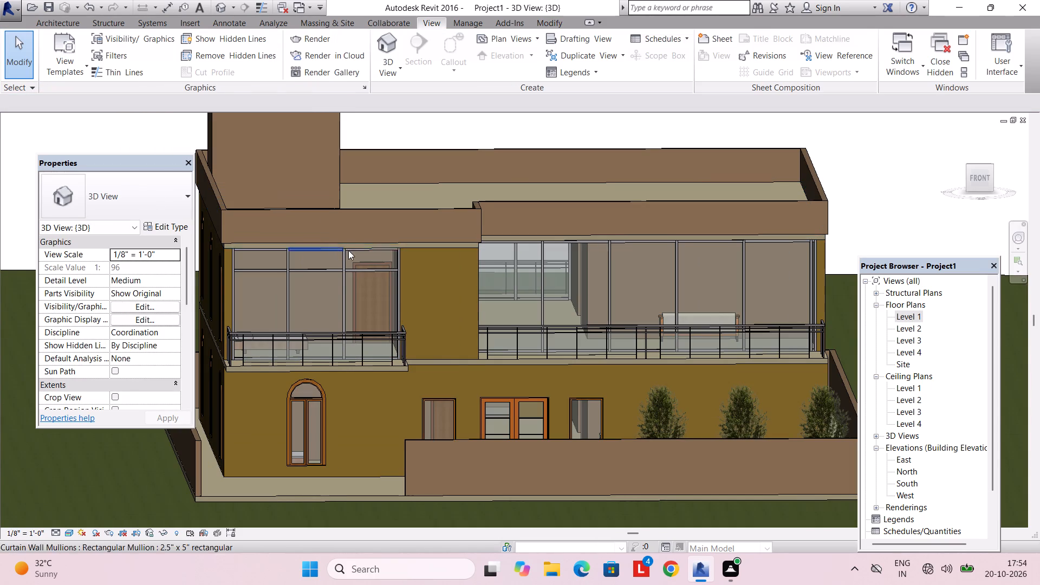
{"action": "left_click", "coordinate": [372, 255]}
{"action": "left_click", "coordinate": [154, 200]}
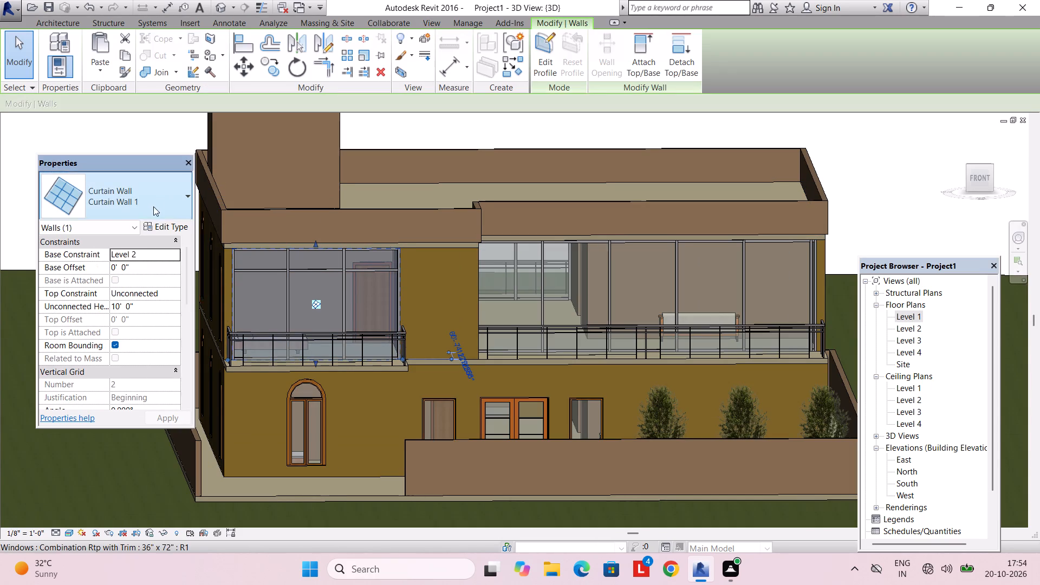
{"action": "left_click", "coordinate": [110, 393]}
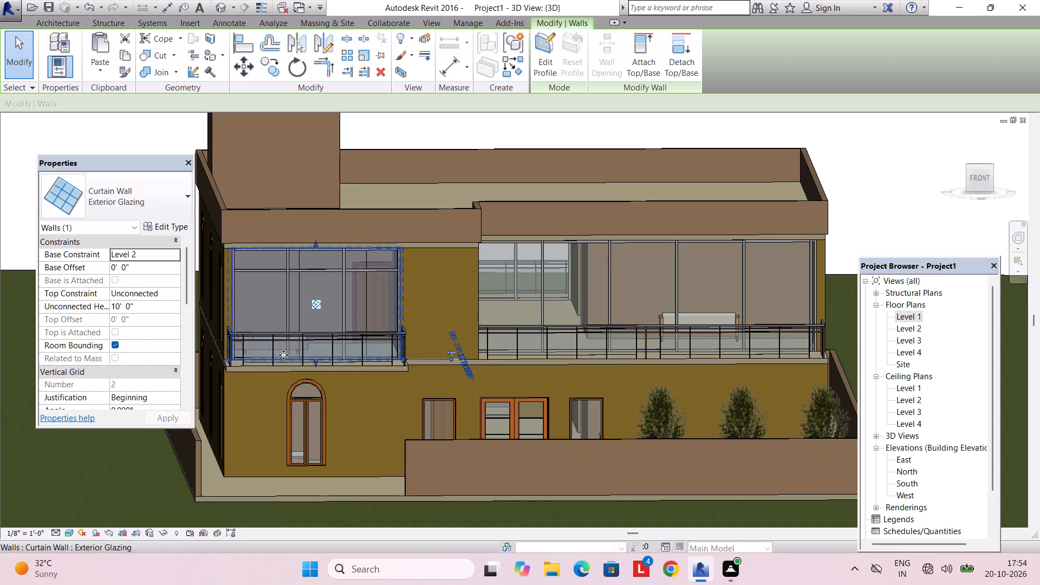
{"action": "key", "text": "Escape"}
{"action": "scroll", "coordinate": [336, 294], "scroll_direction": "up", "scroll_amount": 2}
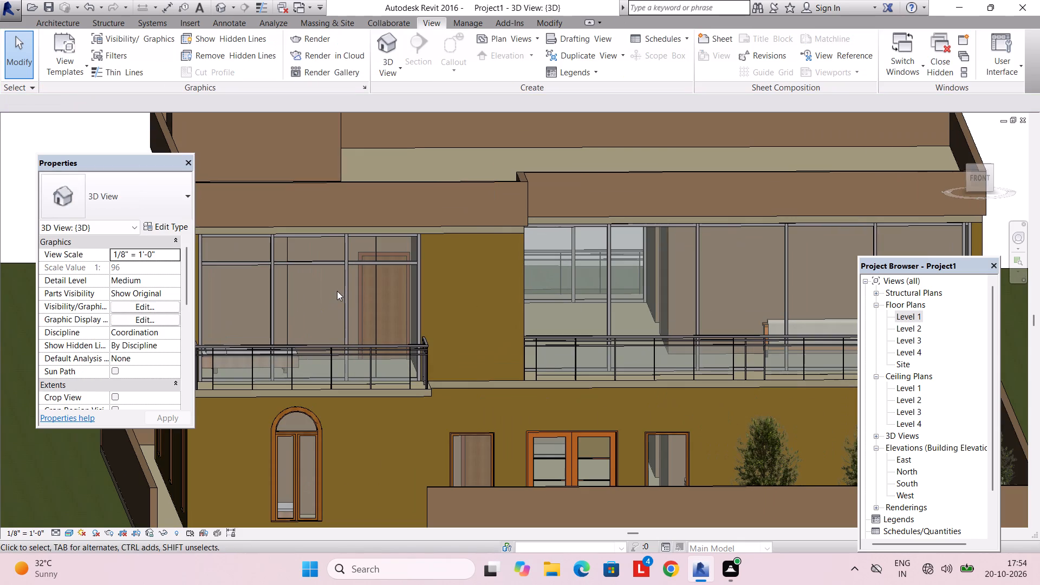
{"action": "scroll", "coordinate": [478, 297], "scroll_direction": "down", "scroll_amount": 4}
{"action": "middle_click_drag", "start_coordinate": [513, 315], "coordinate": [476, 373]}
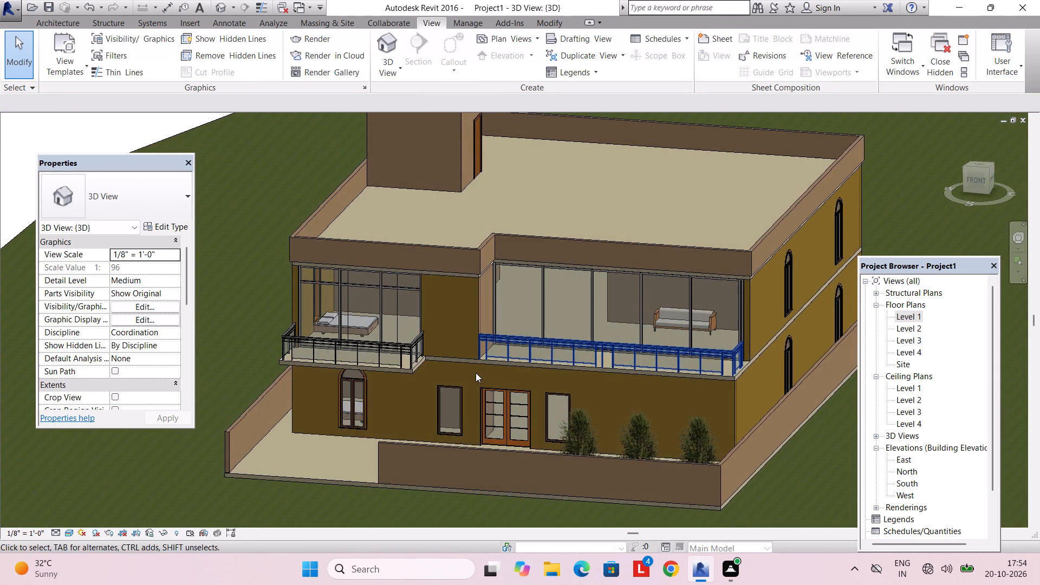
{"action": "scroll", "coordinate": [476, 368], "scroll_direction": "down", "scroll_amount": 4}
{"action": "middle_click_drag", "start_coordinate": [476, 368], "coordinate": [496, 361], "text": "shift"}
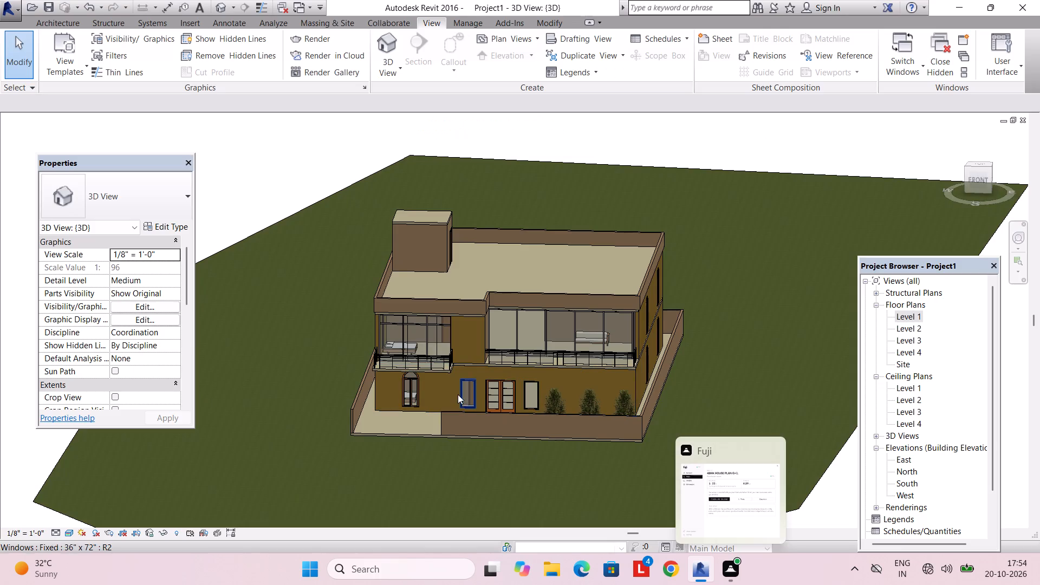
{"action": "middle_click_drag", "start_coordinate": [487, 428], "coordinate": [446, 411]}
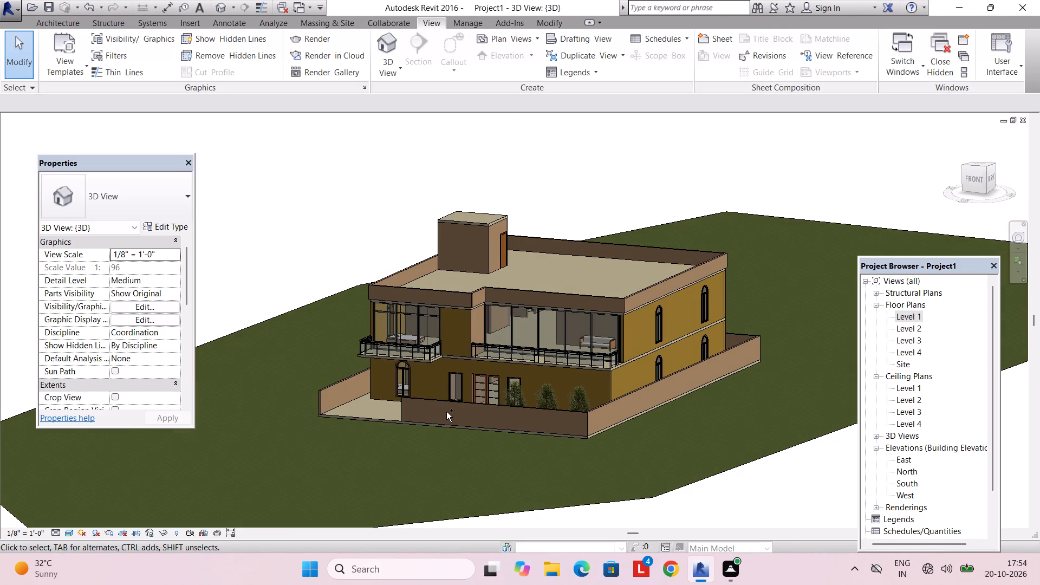
Save the project in the FUJI REVIT folder under the name 4BHK HOUSE PLAN.
{"action": "key", "text": "ctrl+s"}
{"action": "double_click", "coordinate": [298, 216]}
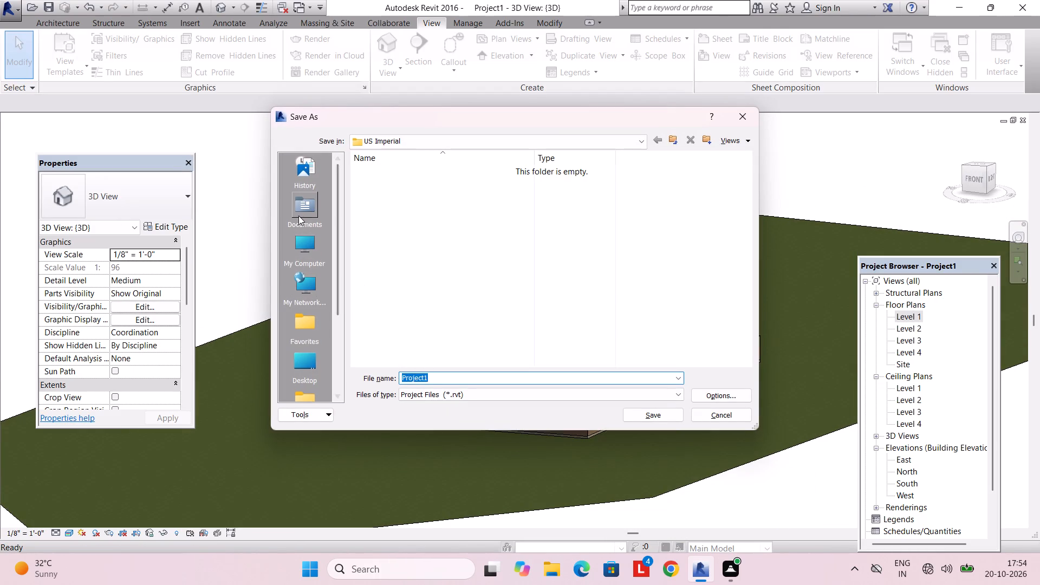
{"action": "double_click", "coordinate": [422, 235]}
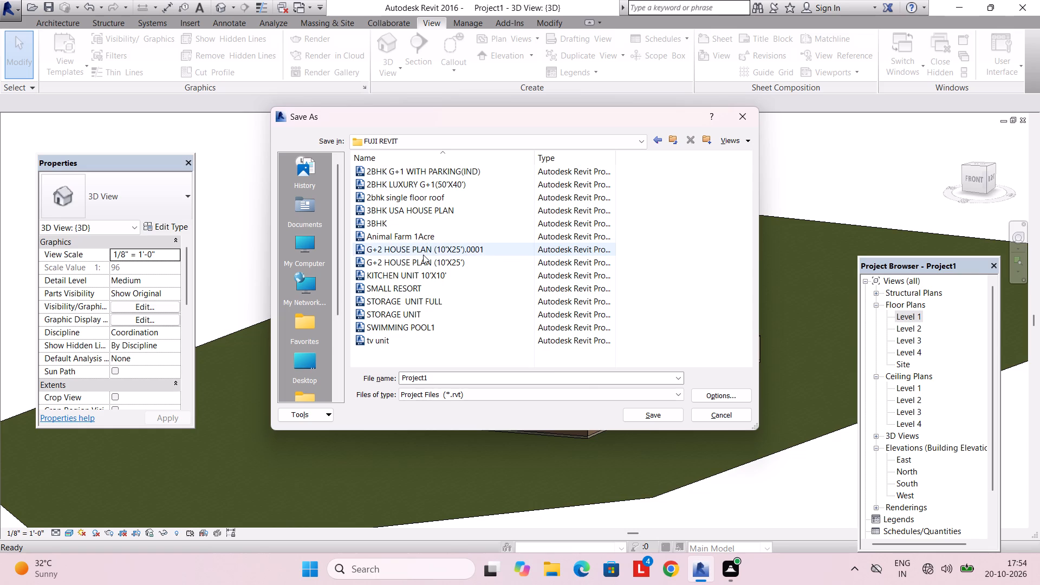
{"action": "left_click", "coordinate": [435, 375]}
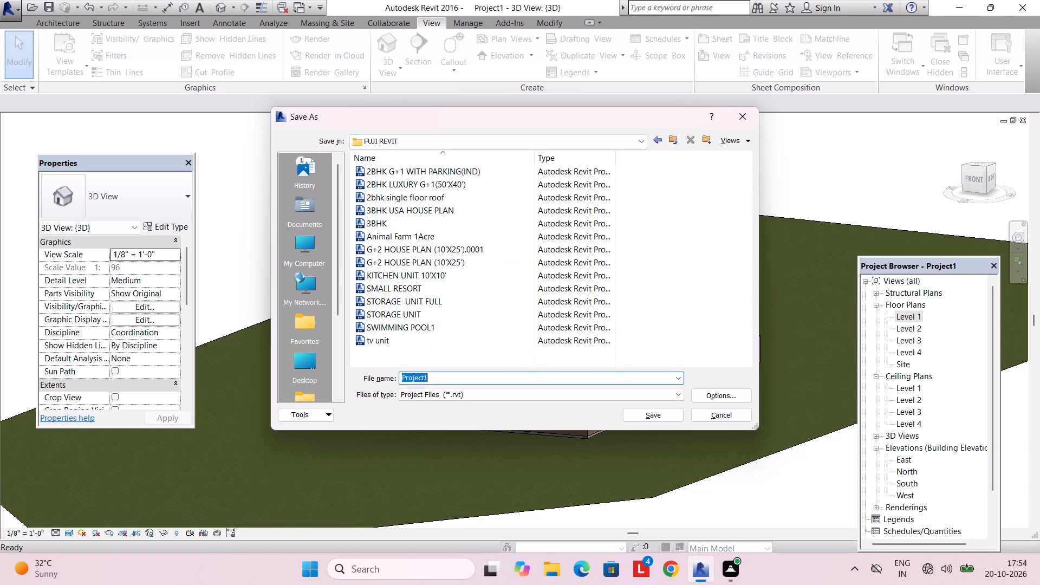
{"action": "type", "text": "4BHK HOUSEPLAN"}
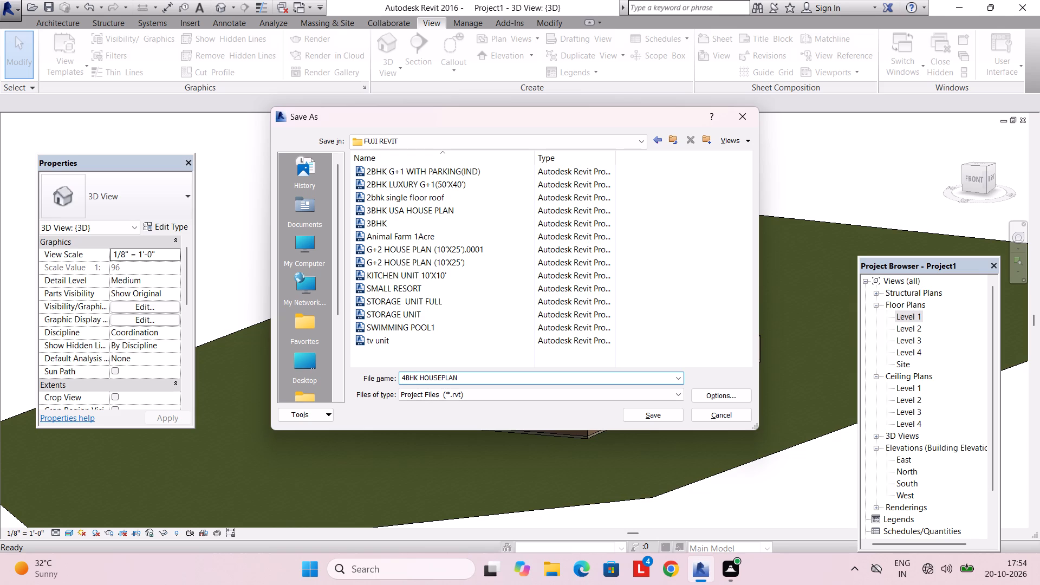
{"action": "key", "text": "BackSpace"}
{"action": "key", "text": "BackSpace"}
{"action": "key", "text": "BackSpace"}
{"action": "key", "text": "BackSpace"}
{"action": "key", "text": "space"}
{"action": "type", "text": "PLAN"}
{"action": "key", "text": "Return"}
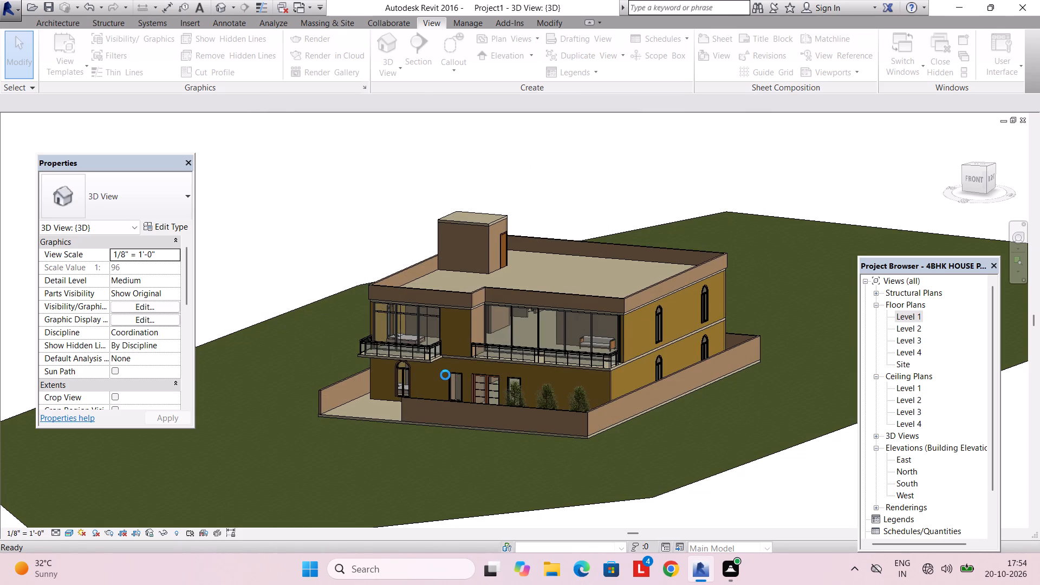
Turn on the computer's Wi-Fi and return to the house model.
{"action": "left_click", "coordinate": [932, 567]}
{"action": "left_click", "coordinate": [823, 320]}
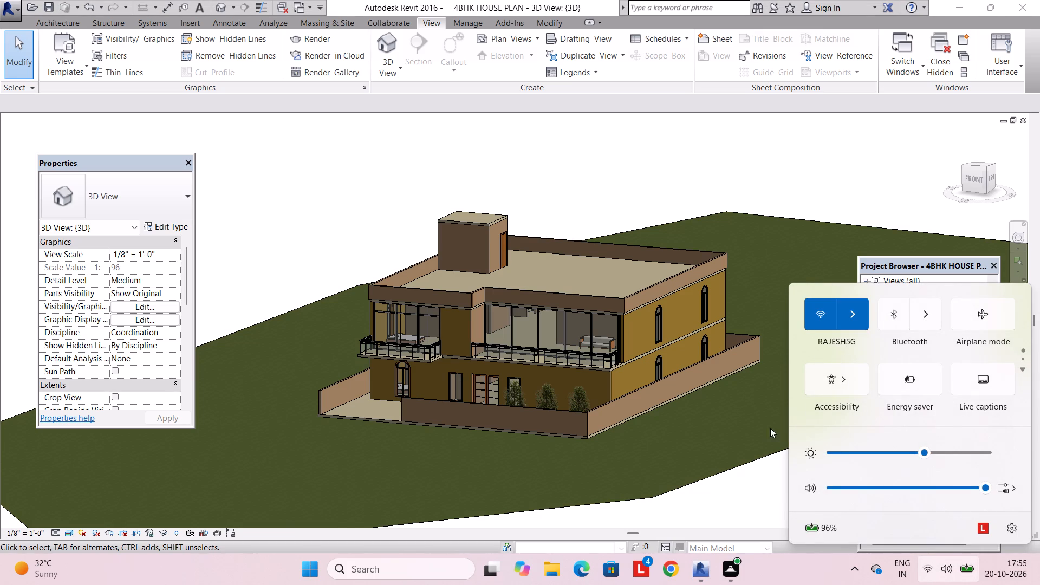
{"action": "left_click", "coordinate": [760, 475]}
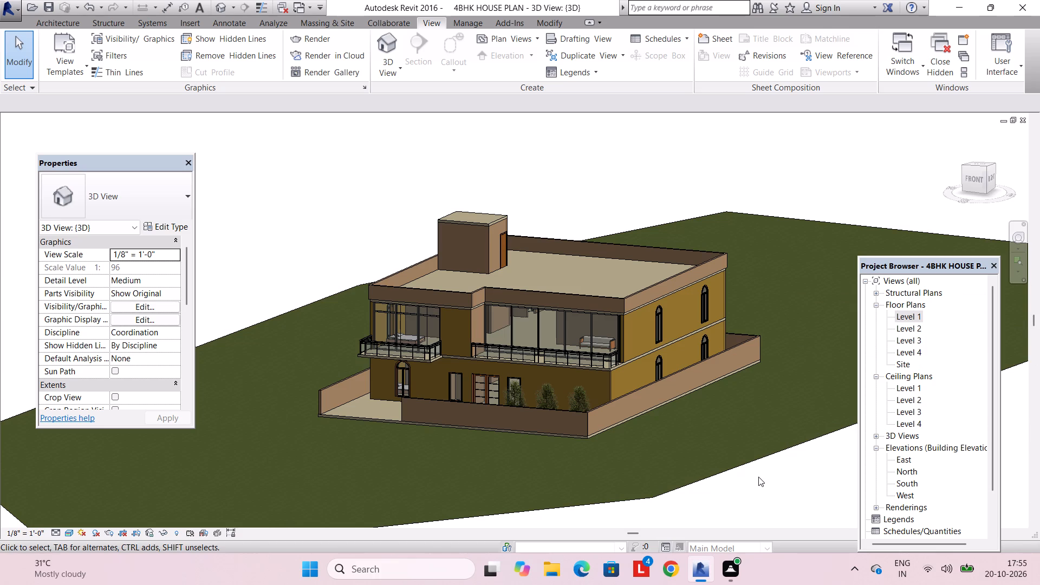
{"action": "left_click", "coordinate": [758, 477]}
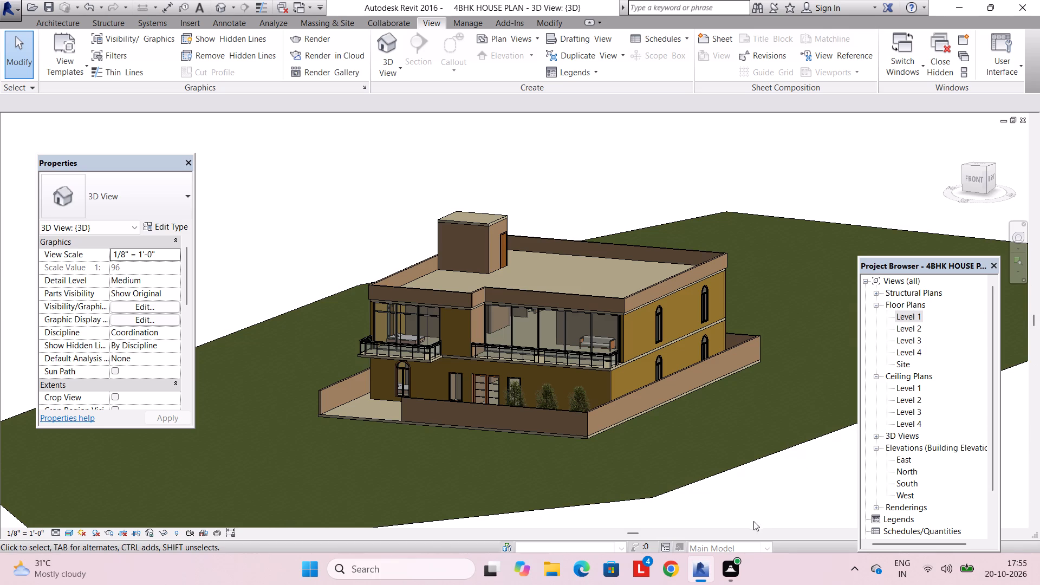